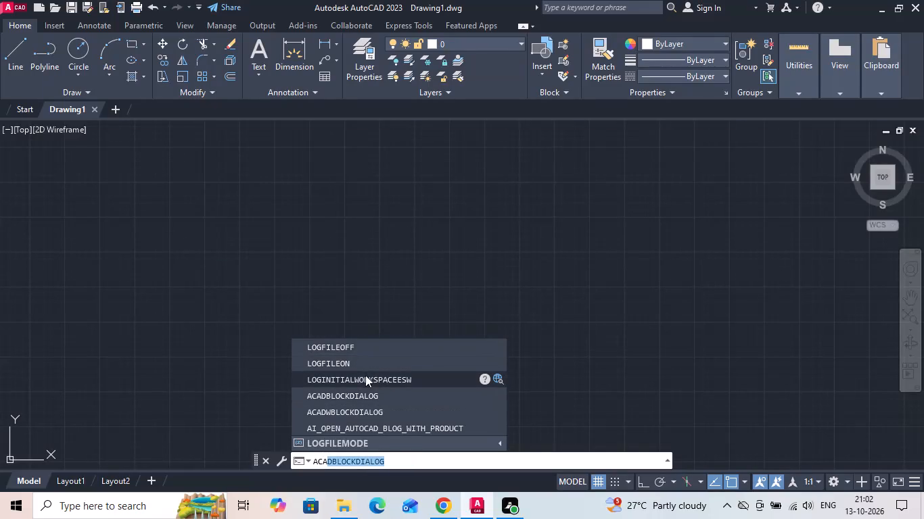
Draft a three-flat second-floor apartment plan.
Turn on command log recording with LOGFILEON.
{"action": "left_click", "coordinate": [366, 363]}
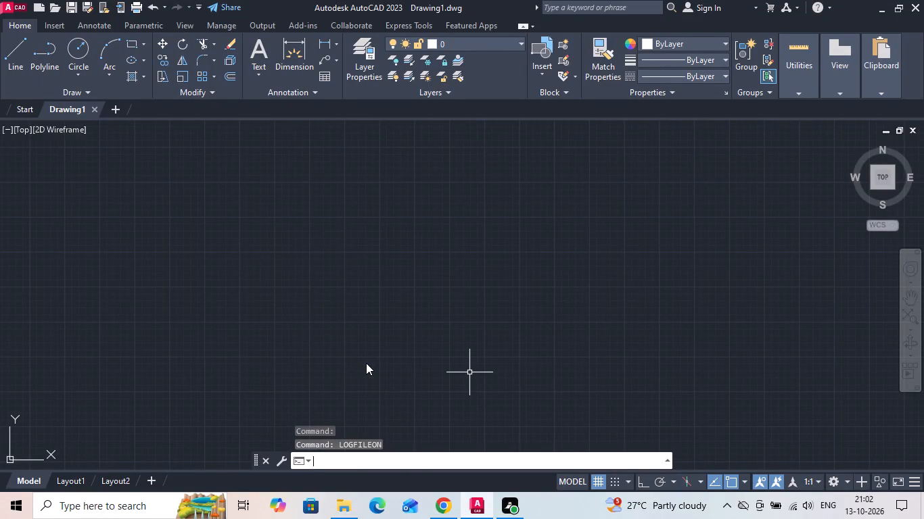
Set the drawing units to Engineering length with 0'-0.0" precision and Inches as the insertion scale.
{"action": "type", "text": "UN"}
{"action": "key", "text": "space"}
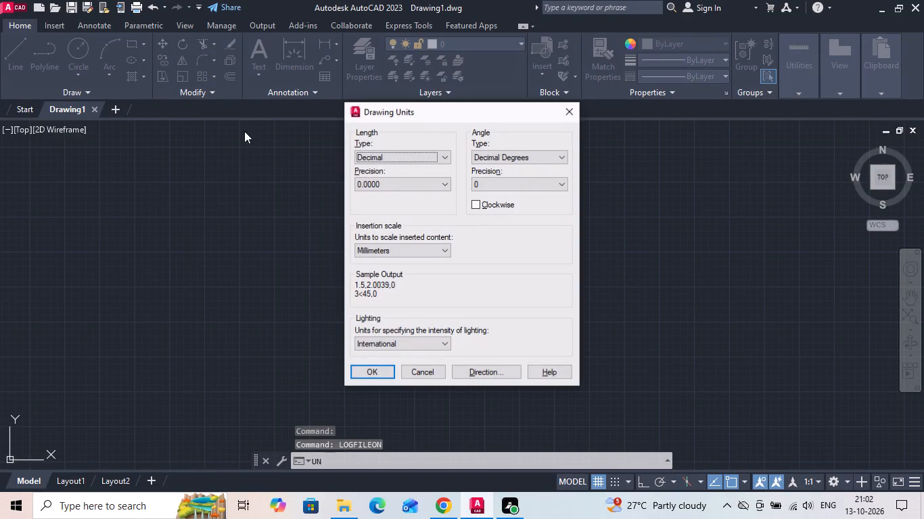
{"action": "left_click", "coordinate": [397, 159]}
{"action": "left_click", "coordinate": [395, 185]}
{"action": "left_click", "coordinate": [395, 185]}
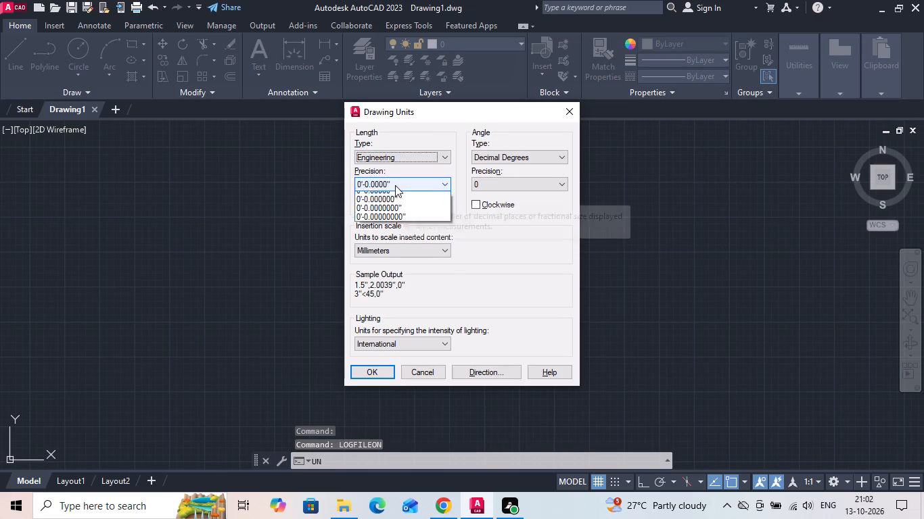
{"action": "left_click", "coordinate": [393, 207]}
{"action": "left_click", "coordinate": [390, 243]}
{"action": "left_click", "coordinate": [387, 247]}
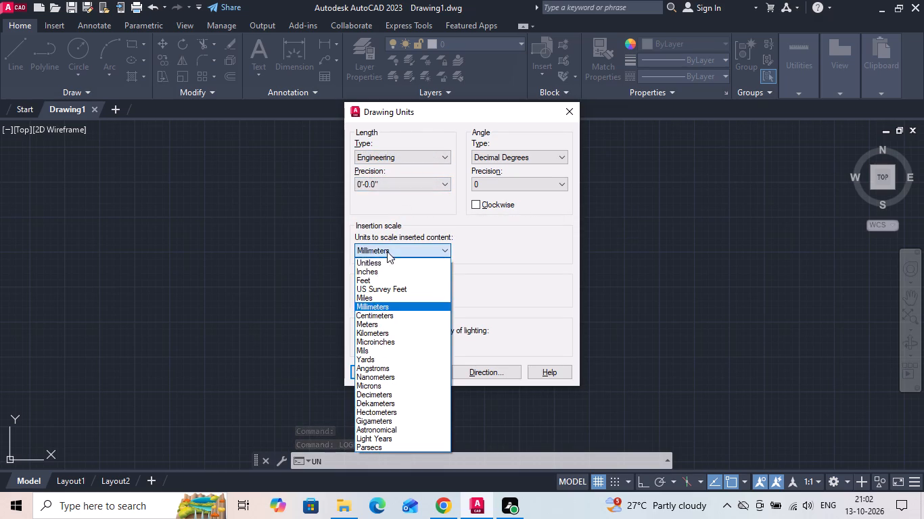
{"action": "left_click", "coordinate": [384, 273]}
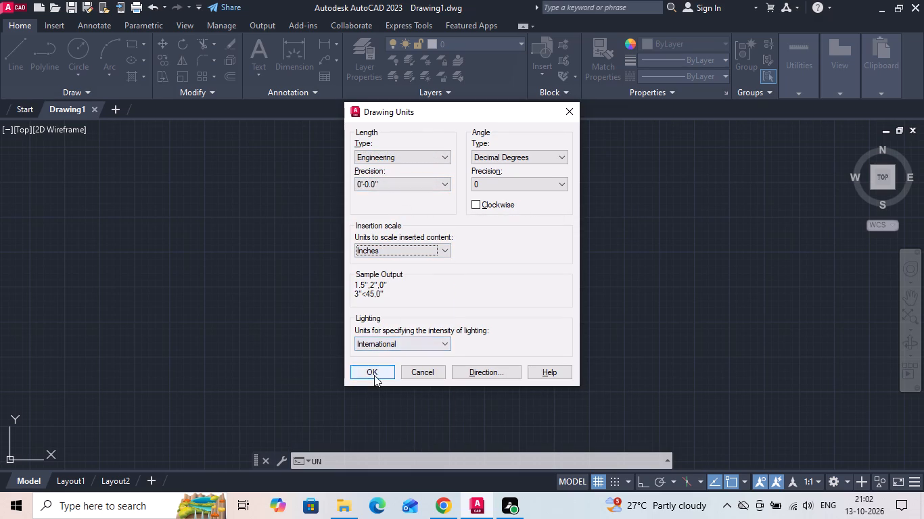
{"action": "left_click", "coordinate": [374, 375]}
Modify the ISO-25 dimension style's primary units to Engineering with 0'-0.0" precision and make the style current.
{"action": "key", "text": "d"}
{"action": "key", "text": "space"}
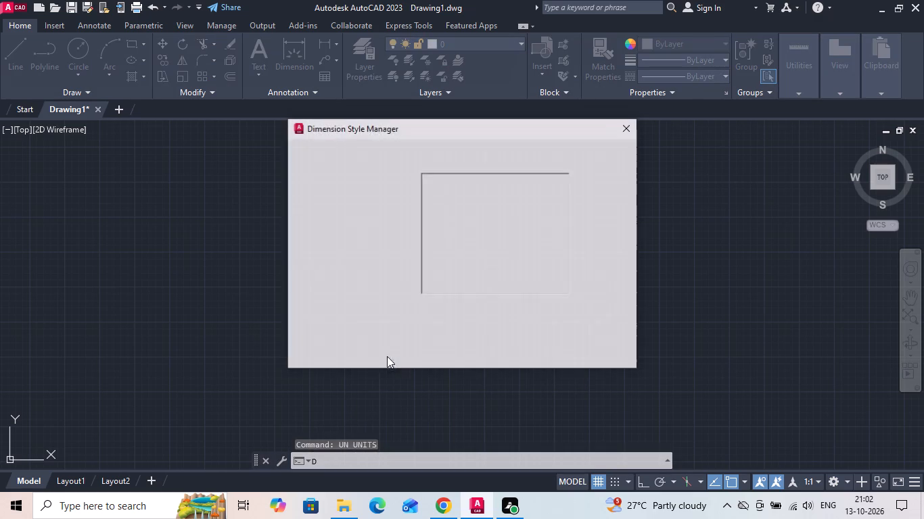
{"action": "left_click", "coordinate": [589, 224]}
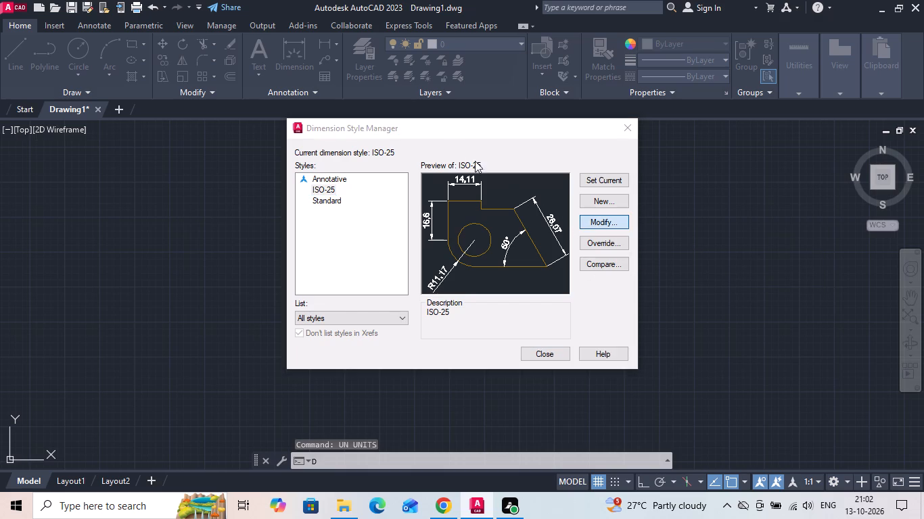
{"action": "left_click", "coordinate": [455, 106]}
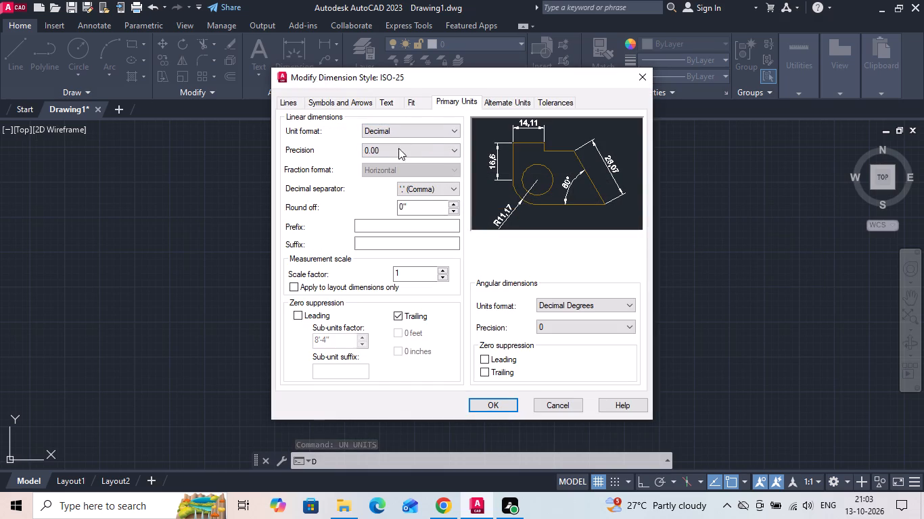
{"action": "left_click", "coordinate": [400, 128]}
{"action": "left_click", "coordinate": [394, 162]}
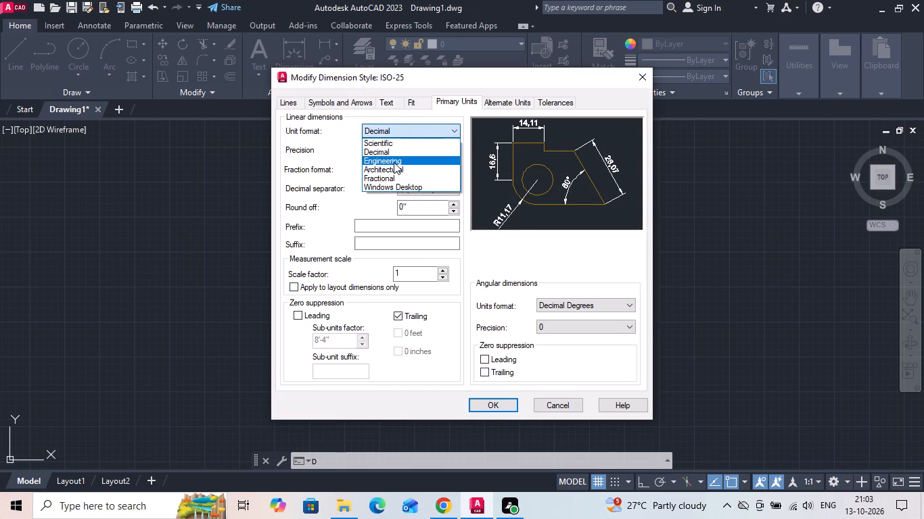
{"action": "left_click", "coordinate": [394, 156]}
{"action": "left_click", "coordinate": [386, 172]}
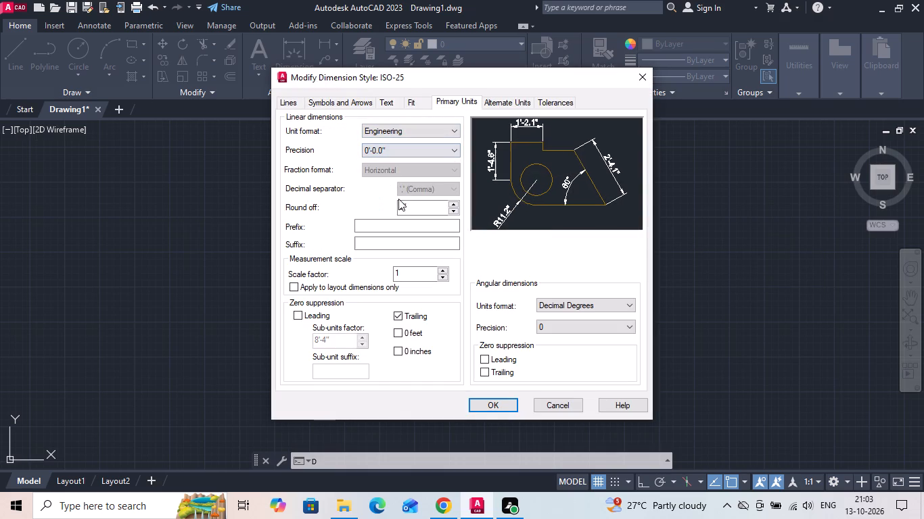
{"action": "left_click", "coordinate": [489, 401]}
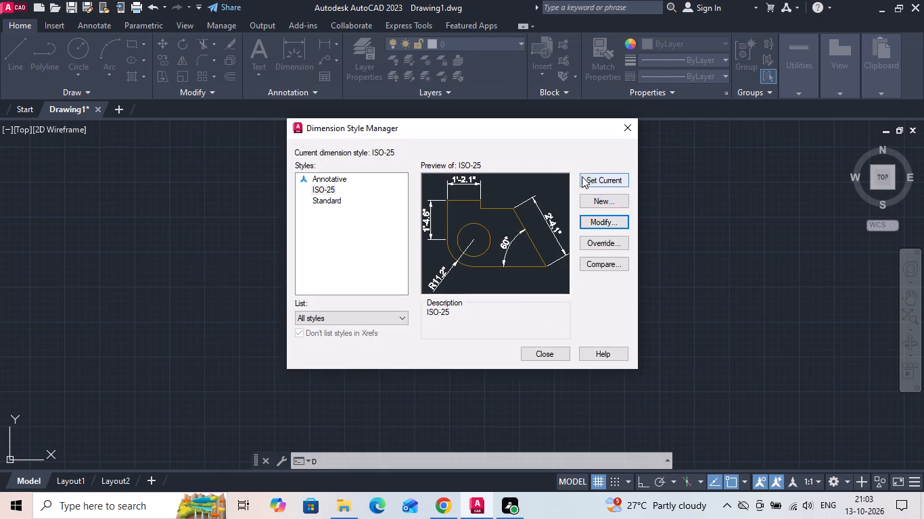
{"action": "left_click", "coordinate": [593, 175]}
{"action": "left_click", "coordinate": [541, 349]}
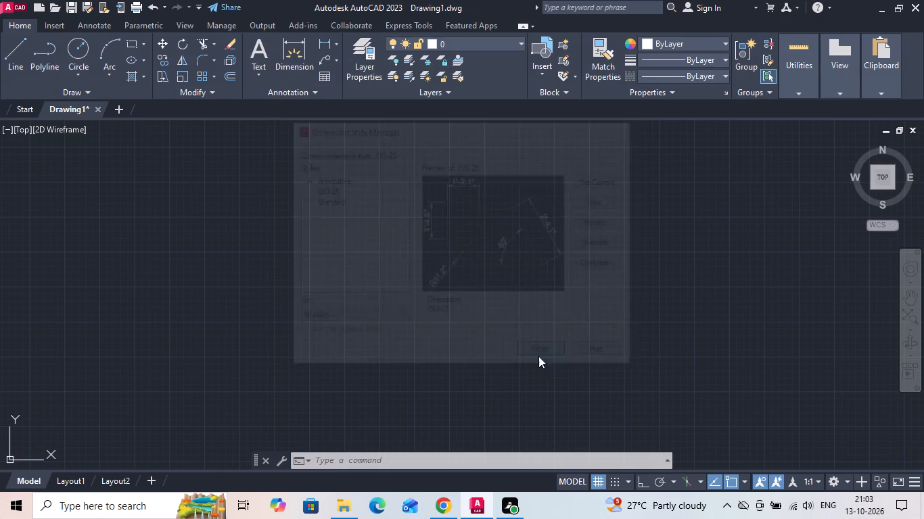
Save the drawing as APARTMENT in the Desktop's INTERNSHIP folder, inside the 13102026 subfolder.
{"action": "left_click", "coordinate": [89, 9]}
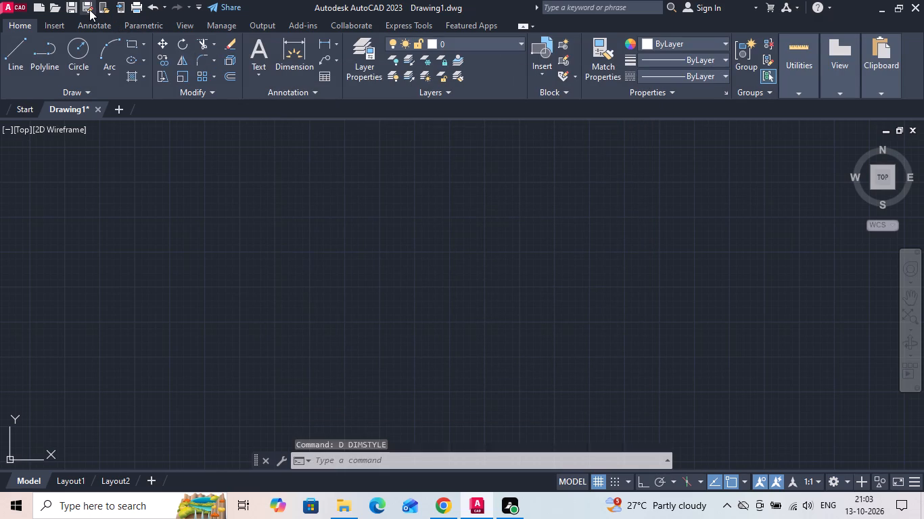
{"action": "left_click", "coordinate": [457, 182]}
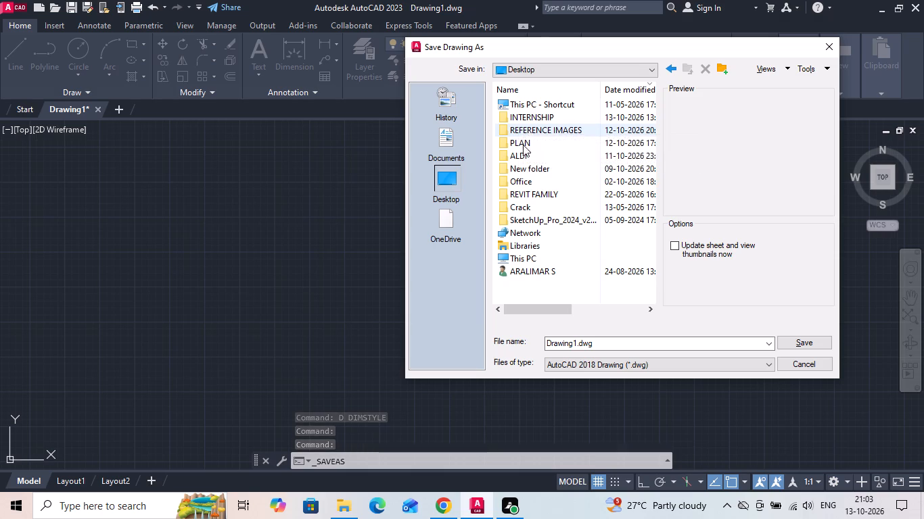
{"action": "double_click", "coordinate": [519, 120]}
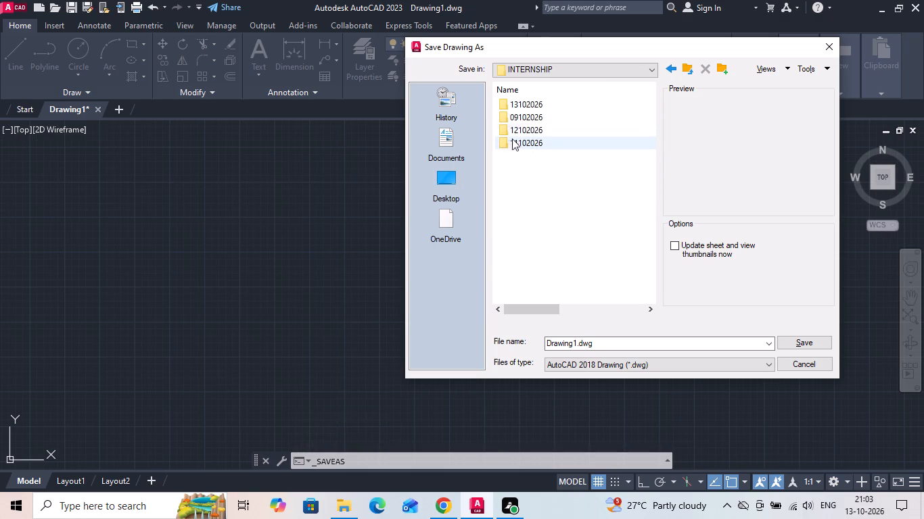
{"action": "double_click", "coordinate": [536, 100]}
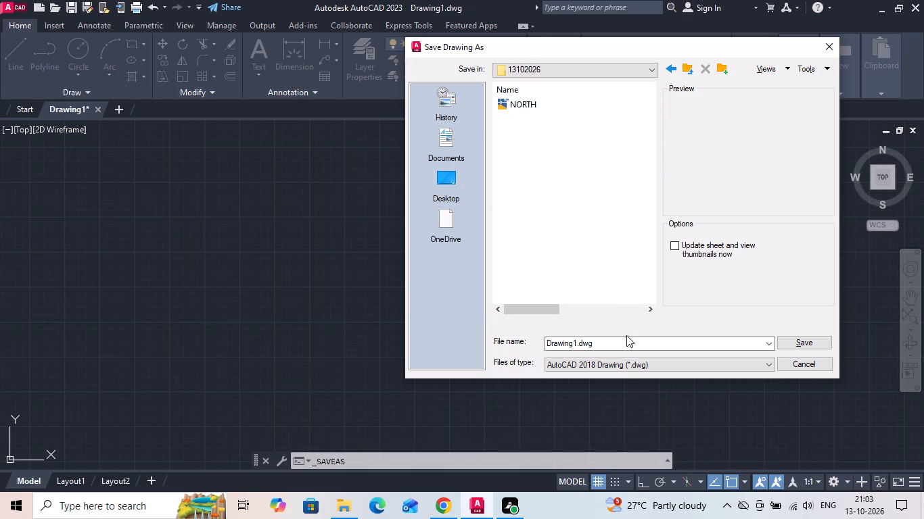
{"action": "left_click", "coordinate": [621, 339]}
{"action": "key", "text": "BackSpace"}
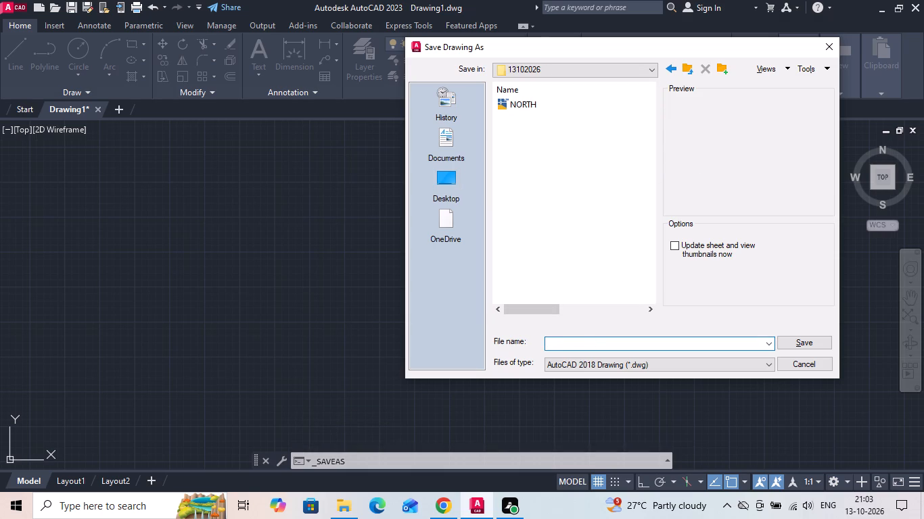
{"action": "type", "text": "APARTMENT"}
{"action": "key", "text": "Return"}
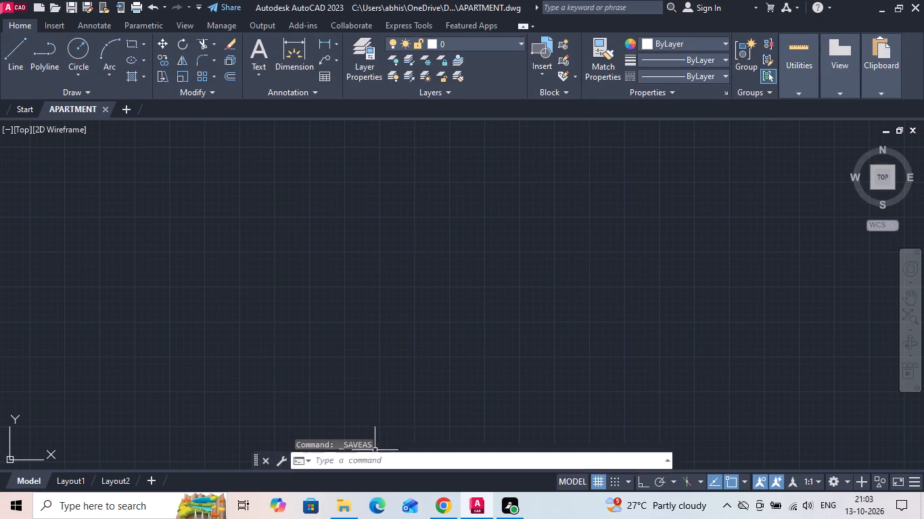
Switch to File Explorer, open the FLATS image from the 13102026 reference folder, and copy it.
{"action": "left_click", "coordinate": [330, 509]}
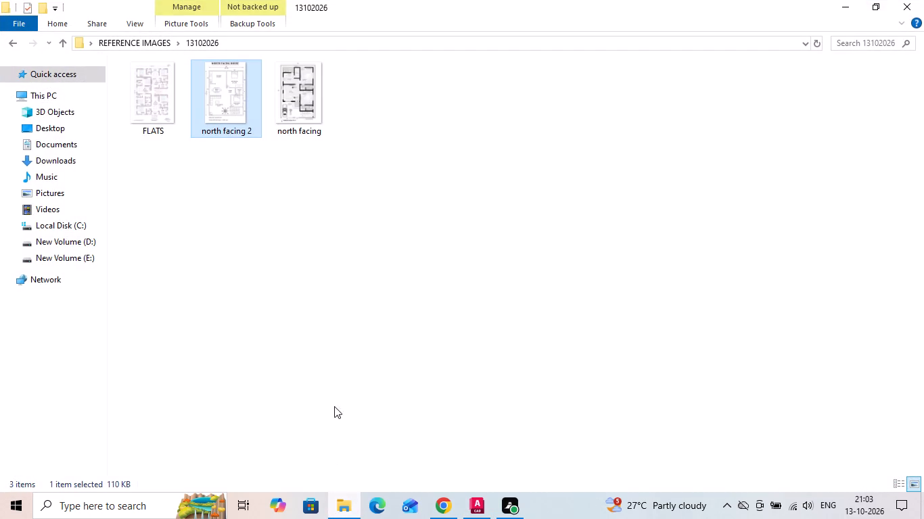
{"action": "left_click", "coordinate": [172, 98]}
{"action": "double_click", "coordinate": [172, 98]}
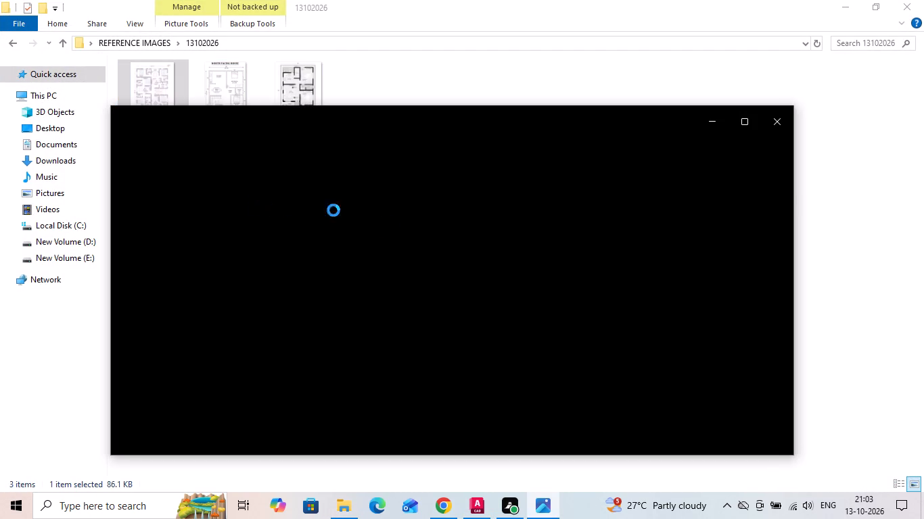
{"action": "right_click", "coordinate": [526, 272]}
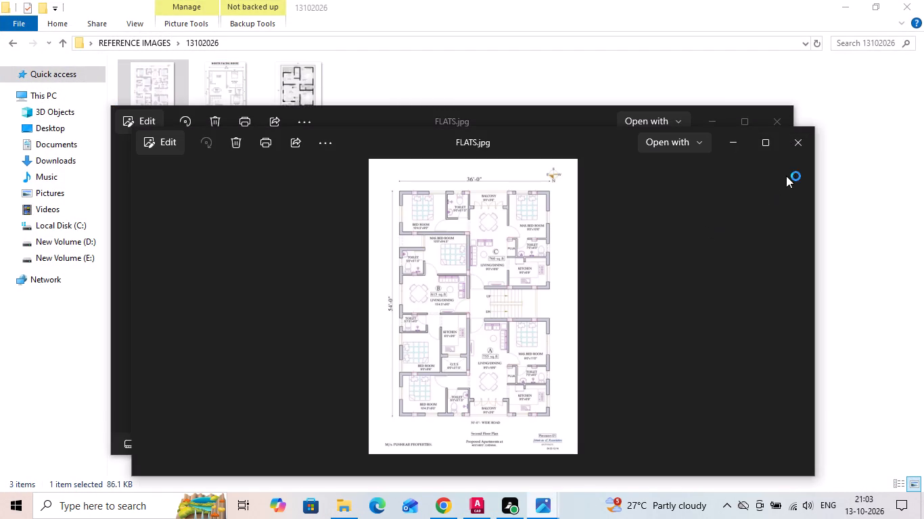
{"action": "left_click", "coordinate": [799, 136]}
{"action": "right_click", "coordinate": [435, 218]}
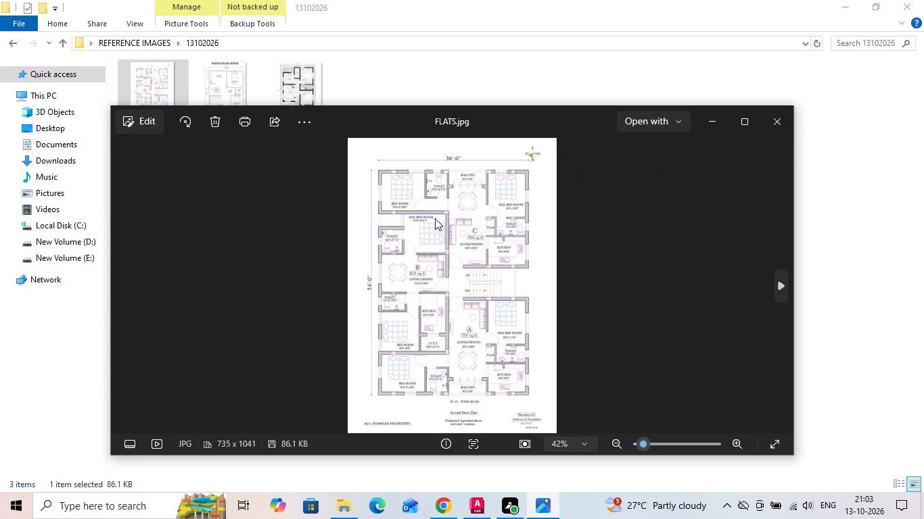
{"action": "left_click", "coordinate": [444, 239]}
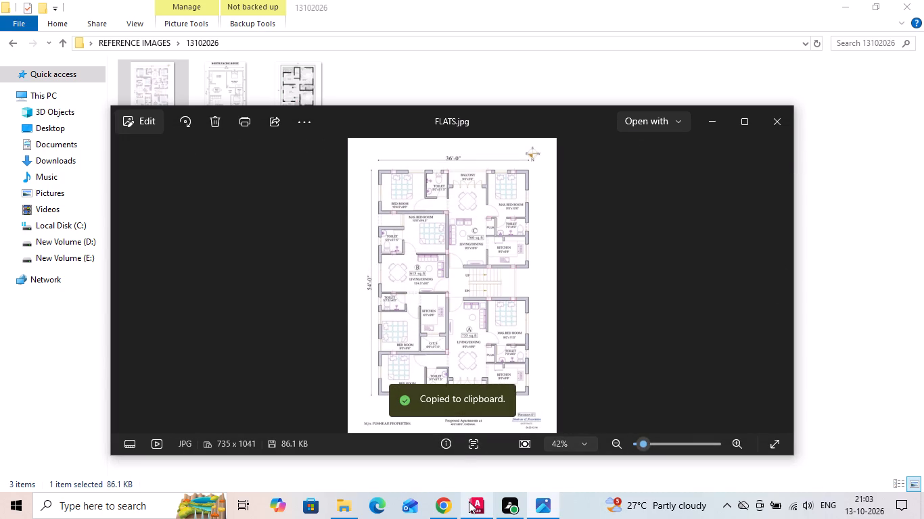
Return to AutoCAD and paste the copied floor plan image into the drawing, scaled by eye with rotation 0.
{"action": "left_click", "coordinate": [471, 503]}
{"action": "right_click", "coordinate": [405, 241]}
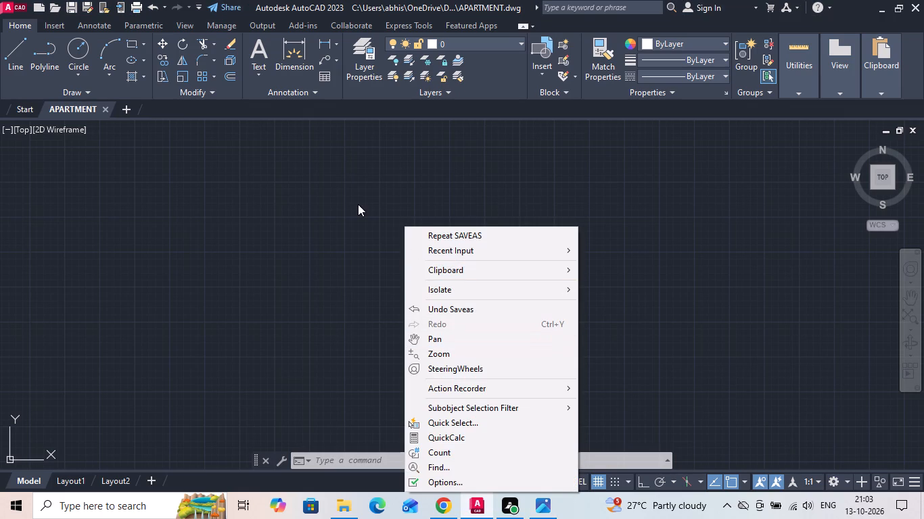
{"action": "left_click", "coordinate": [369, 243]}
{"action": "key", "text": "ctrl+v"}
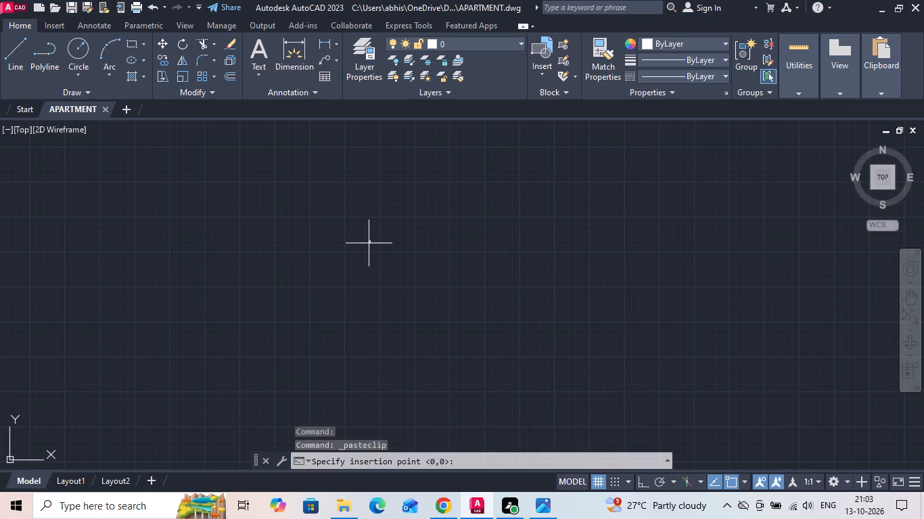
{"action": "left_click", "coordinate": [313, 285]}
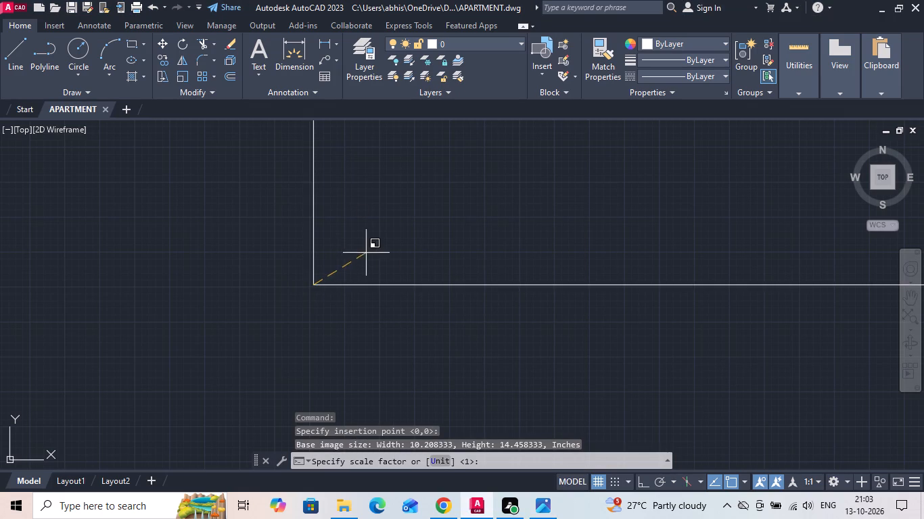
{"action": "left_click", "coordinate": [317, 272]}
{"action": "key", "text": "0"}
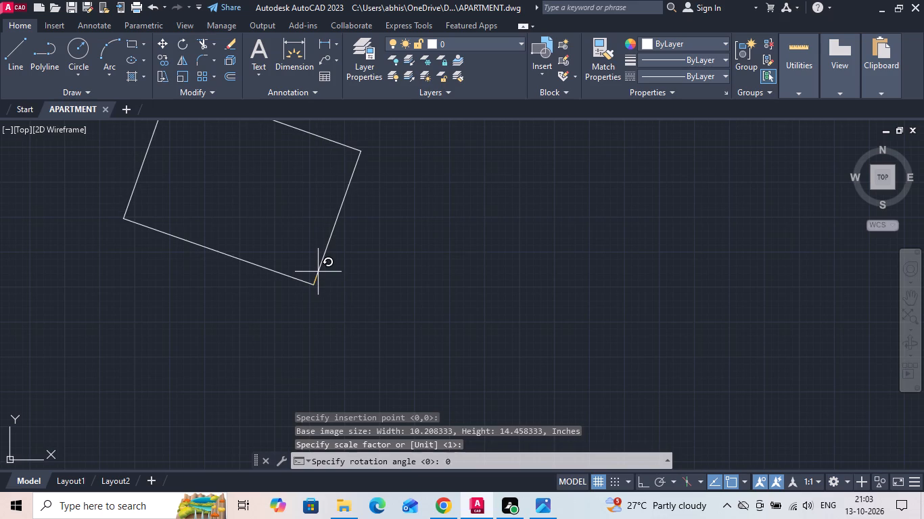
{"action": "key", "text": "Return"}
{"action": "left_click", "coordinate": [318, 272]}
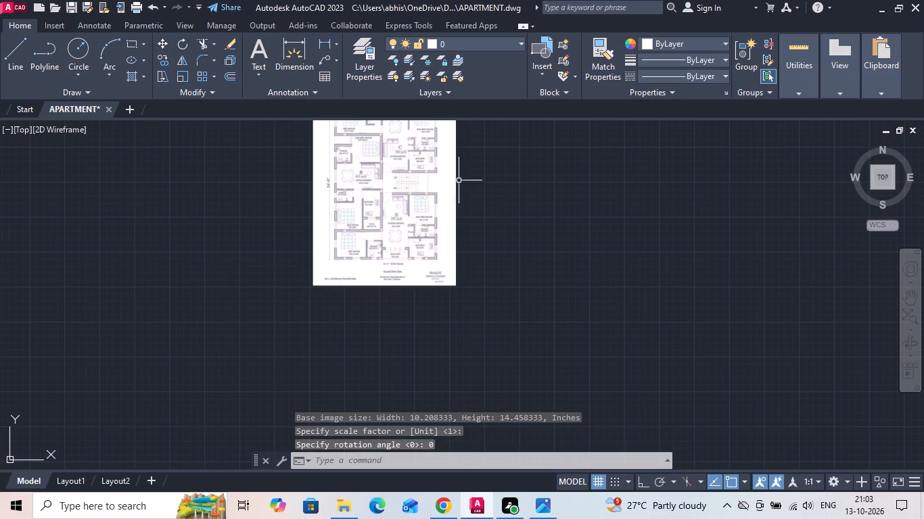
Draw a rectangle 36' long and 54' wide in the empty space to the right of the floor plan image.
{"action": "scroll", "coordinate": [425, 215], "scroll_direction": "up", "scroll_amount": 1}
{"action": "middle_click_drag", "start_coordinate": [388, 180], "coordinate": [413, 307]}
{"action": "scroll", "coordinate": [343, 199], "scroll_direction": "up", "scroll_amount": 2}
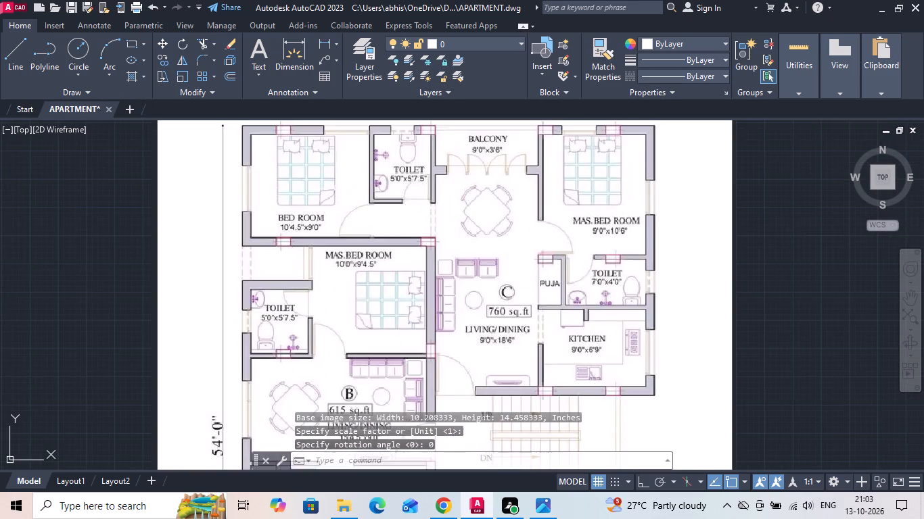
{"action": "middle_click_drag", "start_coordinate": [340, 193], "coordinate": [331, 270]}
{"action": "type", "text": "REC"}
{"action": "key", "text": "space"}
{"action": "scroll", "coordinate": [352, 99], "scroll_direction": "down", "scroll_amount": 3}
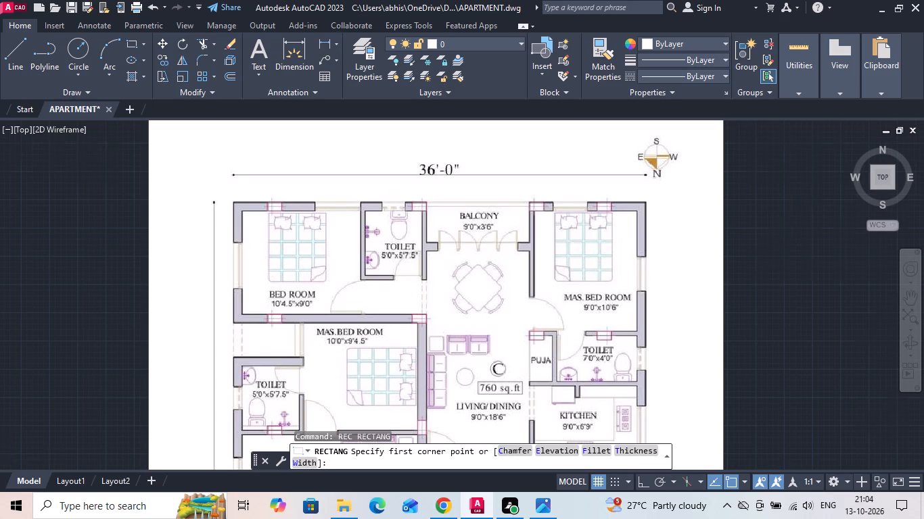
{"action": "scroll", "coordinate": [333, 138], "scroll_direction": "down", "scroll_amount": 1}
{"action": "scroll", "coordinate": [472, 233], "scroll_direction": "up", "scroll_amount": 1}
{"action": "left_click_drag", "start_coordinate": [623, 144], "coordinate": [626, 153]}
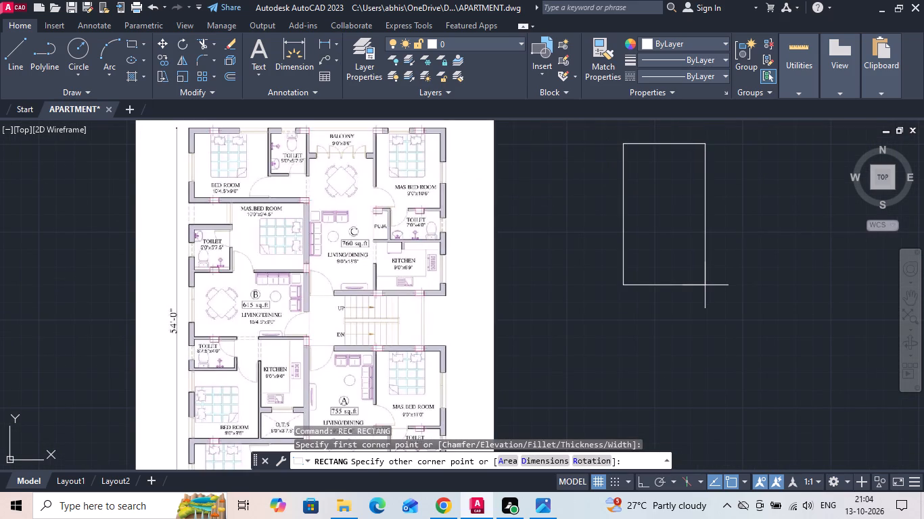
{"action": "type", "text": "D"}
{"action": "key", "text": "space"}
{"action": "type", "text": "36'"}
{"action": "key", "text": "Return"}
{"action": "type", "text": "54'"}
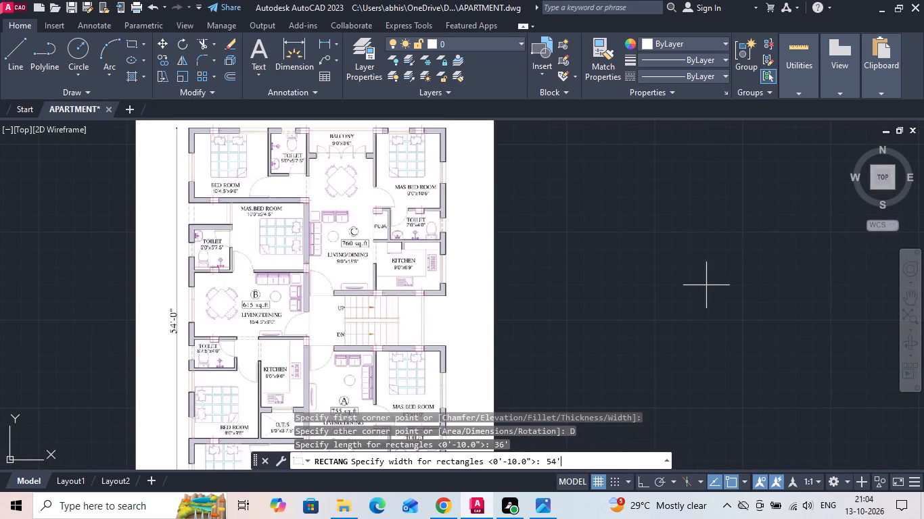
{"action": "key", "text": "Return"}
{"action": "left_click", "coordinate": [706, 284]}
{"action": "scroll", "coordinate": [490, 268], "scroll_direction": "down", "scroll_amount": 1}
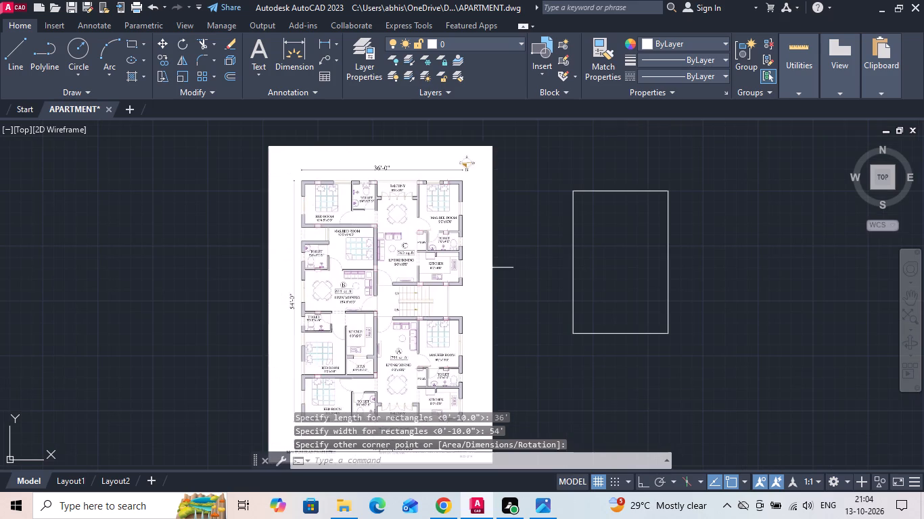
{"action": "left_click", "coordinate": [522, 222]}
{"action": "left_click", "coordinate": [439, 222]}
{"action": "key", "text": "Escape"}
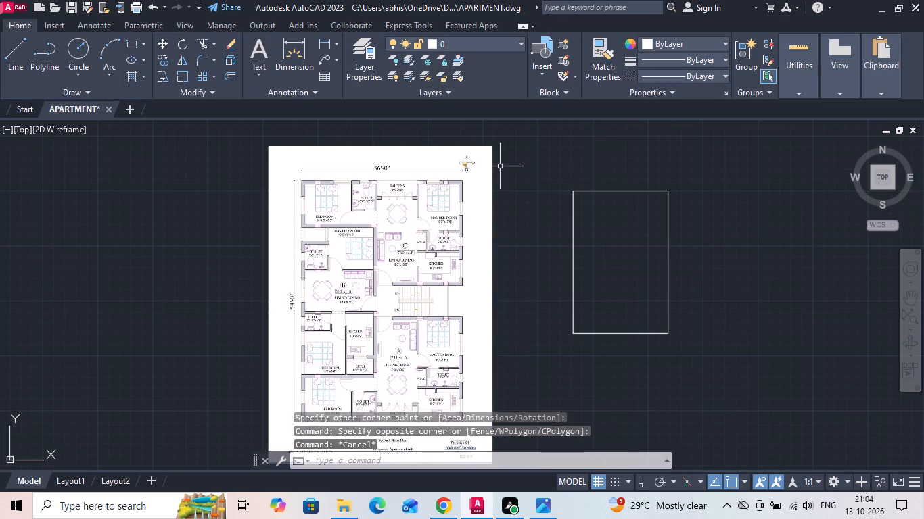
Scale the pasted floor plan image down by eye to about half its size, using its top-left corner as base point.
{"action": "left_click", "coordinate": [499, 164]}
{"action": "left_click", "coordinate": [459, 184]}
{"action": "right_click", "coordinate": [459, 164]}
{"action": "left_click", "coordinate": [486, 278]}
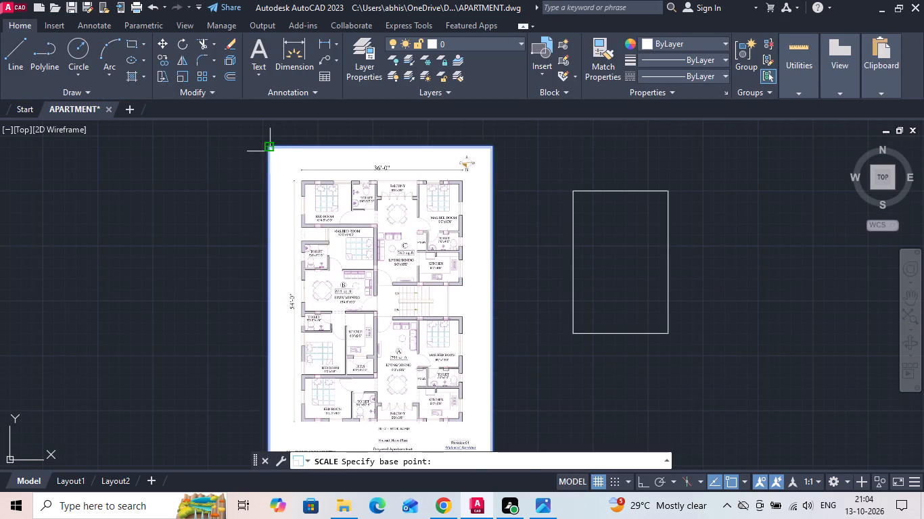
{"action": "left_click", "coordinate": [270, 151]}
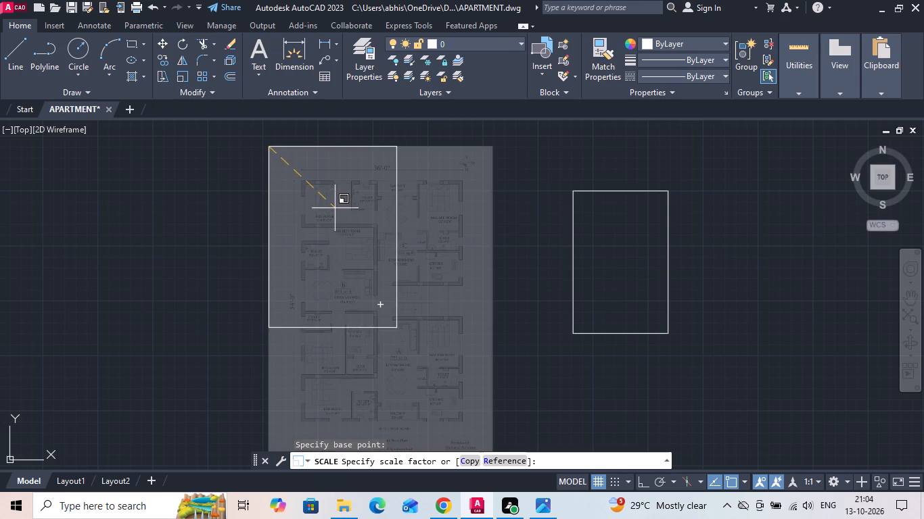
{"action": "left_click", "coordinate": [327, 194]}
{"action": "left_click", "coordinate": [571, 227]}
{"action": "key", "text": "Escape"}
Move the 36' by 54' rectangle to just beside the right edge of the reduced floor plan image.
{"action": "left_click_drag", "start_coordinate": [584, 199], "coordinate": [532, 224]}
{"action": "left_click", "coordinate": [520, 229]}
{"action": "right_click", "coordinate": [520, 229]}
{"action": "left_click", "coordinate": [590, 248]}
{"action": "left_click", "coordinate": [601, 239]}
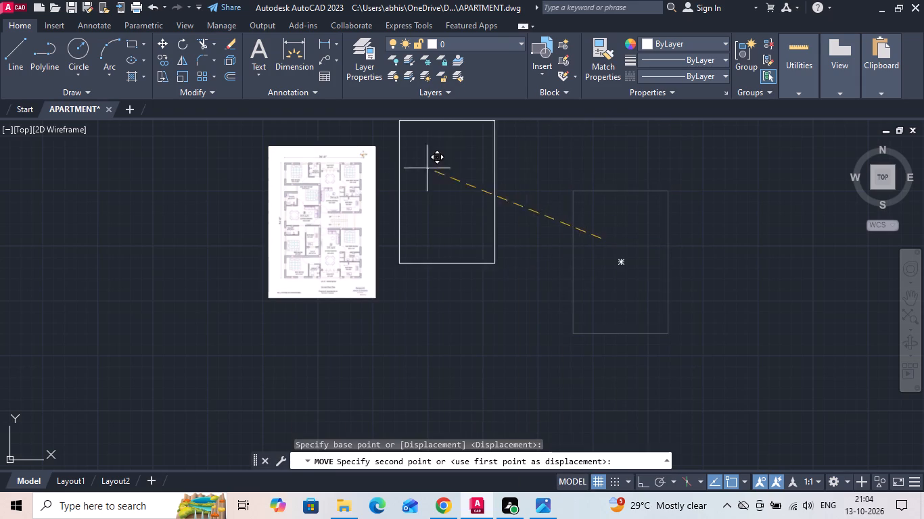
{"action": "left_click", "coordinate": [413, 196]}
{"action": "scroll", "coordinate": [379, 168], "scroll_direction": "up", "scroll_amount": 1}
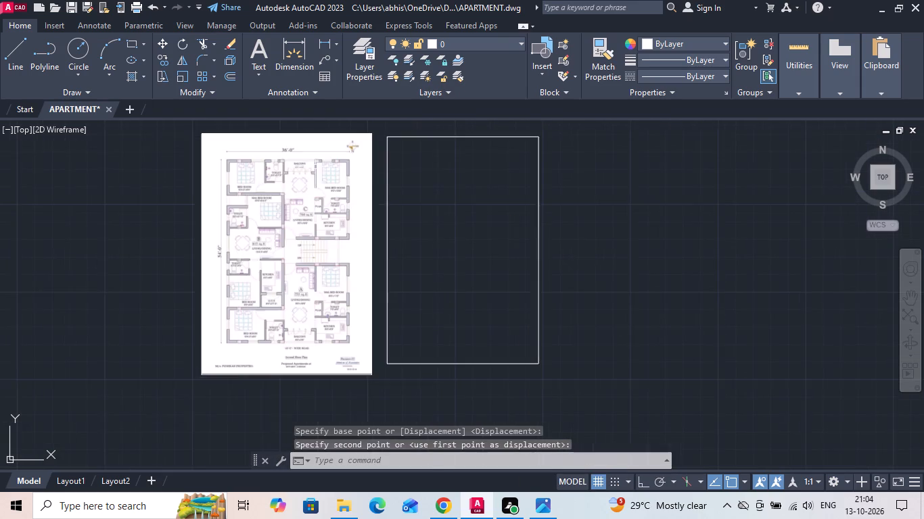
Add a quick dimension for the rectangle's width, placed just above its top edge.
{"action": "scroll", "coordinate": [311, 167], "scroll_direction": "up", "scroll_amount": 1}
{"action": "middle_click_drag", "start_coordinate": [278, 168], "coordinate": [343, 225]}
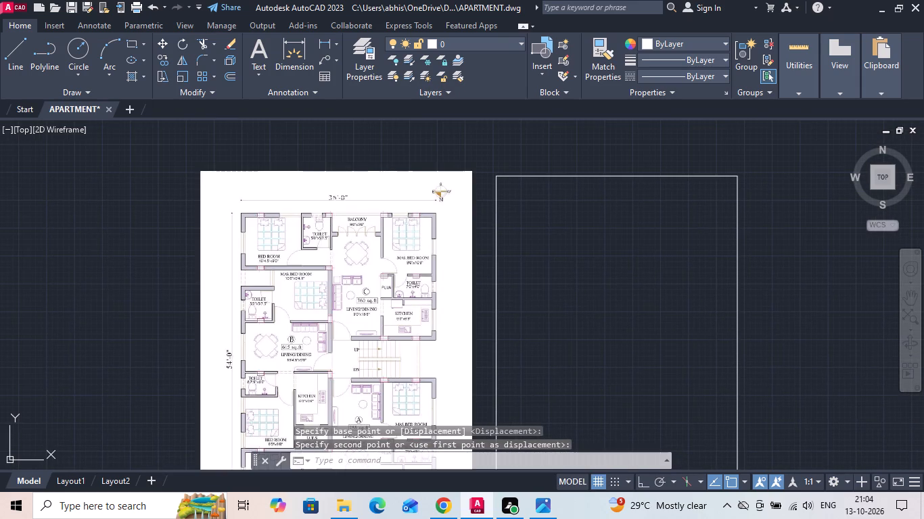
{"action": "type", "text": "QDIM"}
{"action": "key", "text": "space"}
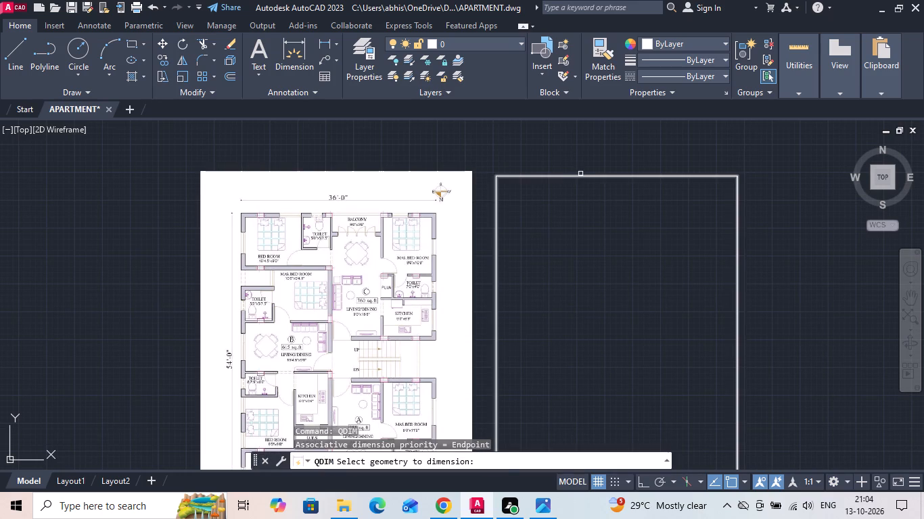
{"action": "left_click", "coordinate": [581, 174]}
{"action": "left_click", "coordinate": [576, 177]}
{"action": "key", "text": "space"}
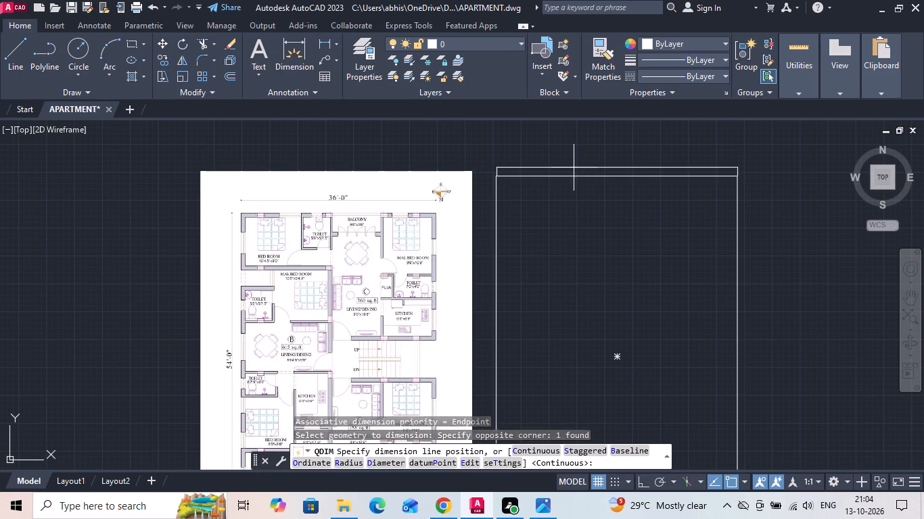
{"action": "left_click", "coordinate": [565, 168]}
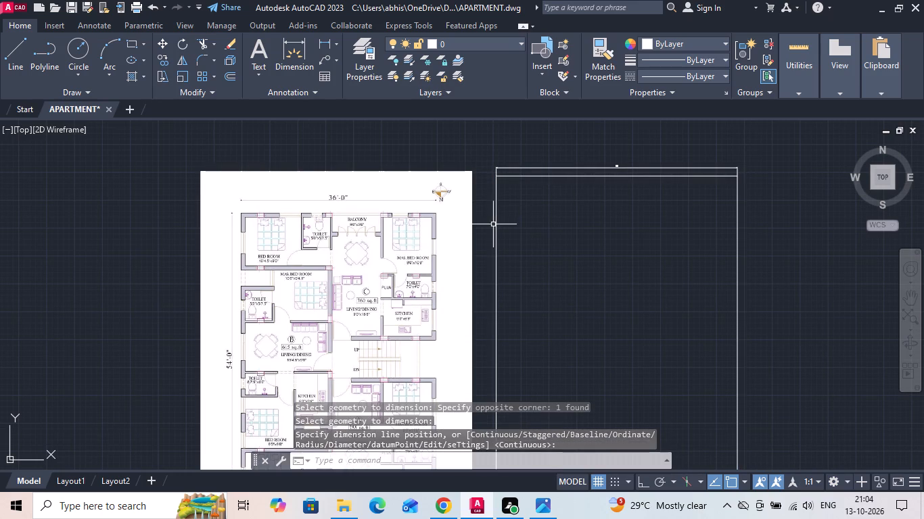
{"action": "key", "text": "Escape"}
Modify the ISO-25 dimension style to use a text height of 6".
{"action": "type", "text": "D"}
{"action": "key", "text": "space"}
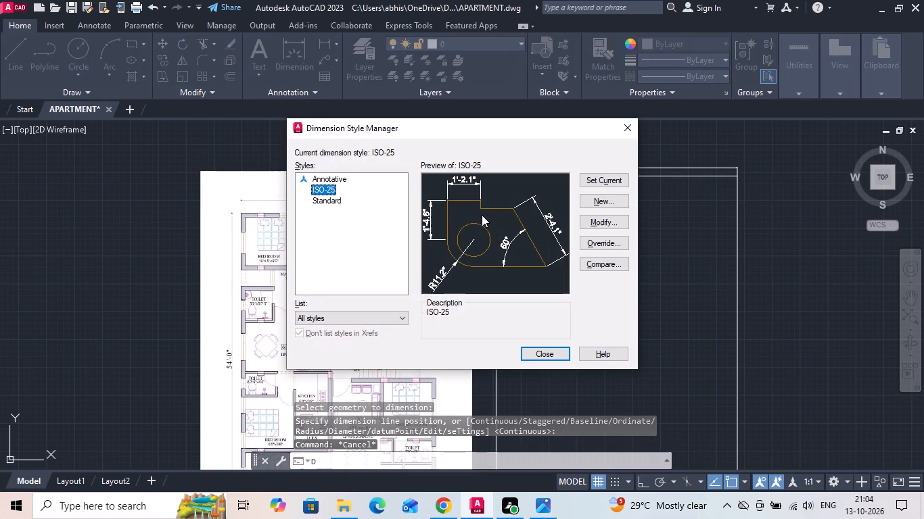
{"action": "left_click", "coordinate": [603, 221]}
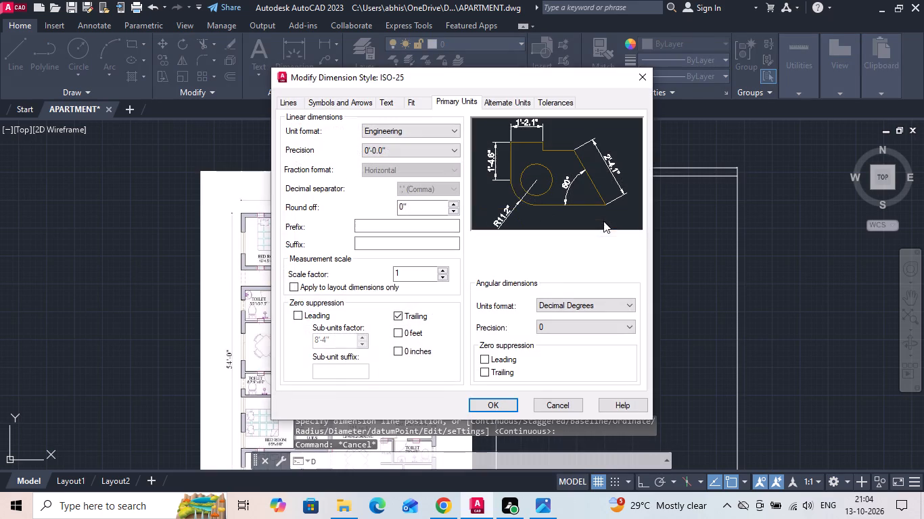
{"action": "left_click", "coordinate": [386, 104]}
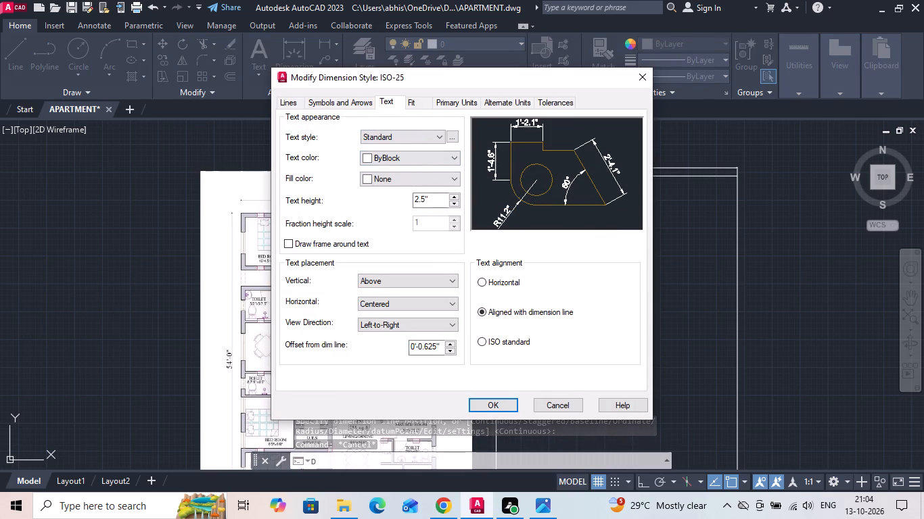
{"action": "left_click", "coordinate": [438, 199]}
{"action": "key", "text": "BackSpace"}
{"action": "key", "text": "BackSpace"}
{"action": "key", "text": "BackSpace"}
{"action": "key", "text": "BackSpace"}
{"action": "key", "text": "BackSpace"}
{"action": "key", "text": "BackSpace"}
{"action": "key", "text": "BackSpace"}
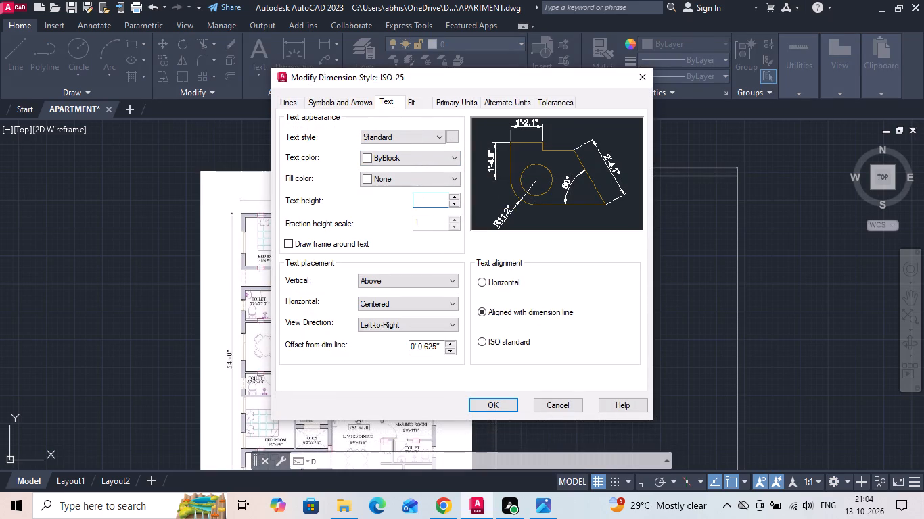
{"action": "type", "text": "6\""}
{"action": "key", "text": "Return"}
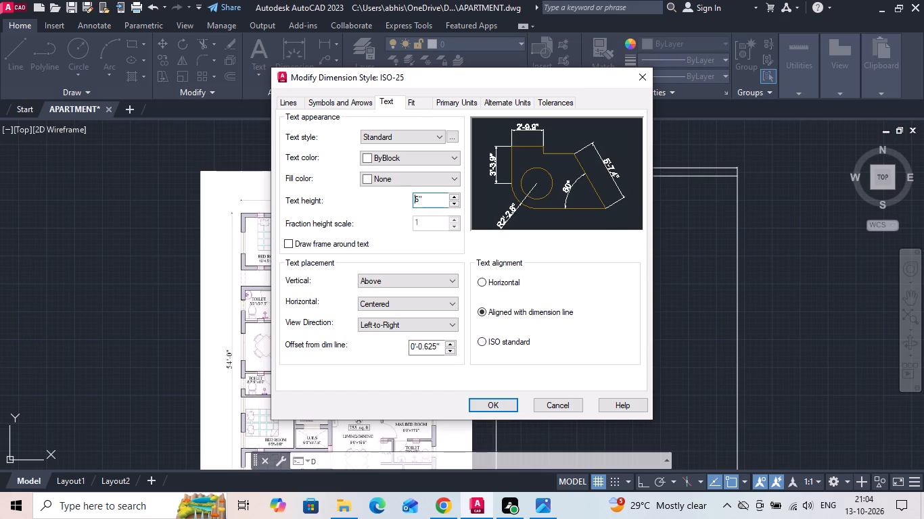
Set the ISO-25 dimension style's text height to 8" and make the style current.
{"action": "left_click", "coordinate": [439, 200]}
{"action": "key", "text": "BackSpace"}
{"action": "key", "text": "BackSpace"}
{"action": "key", "text": "BackSpace"}
{"action": "type", "text": "8\""}
{"action": "key", "text": "Return"}
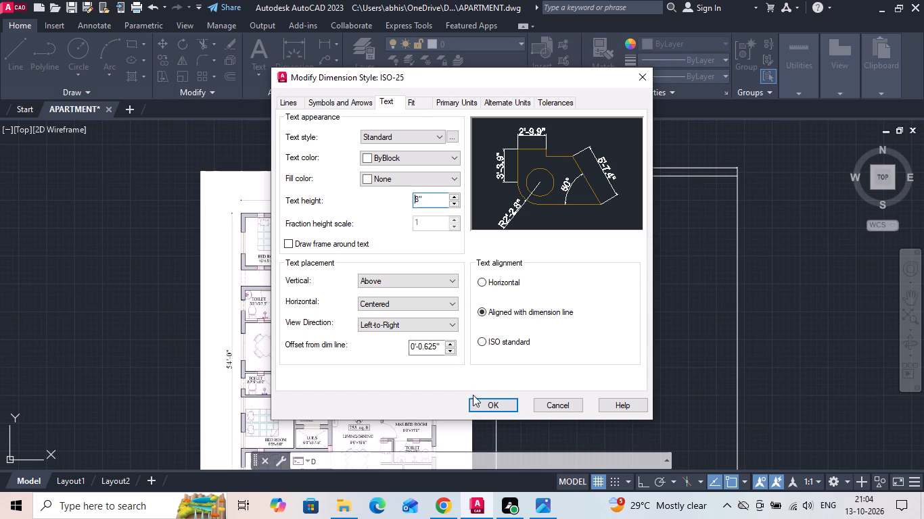
{"action": "left_click", "coordinate": [482, 401]}
{"action": "left_click", "coordinate": [601, 178]}
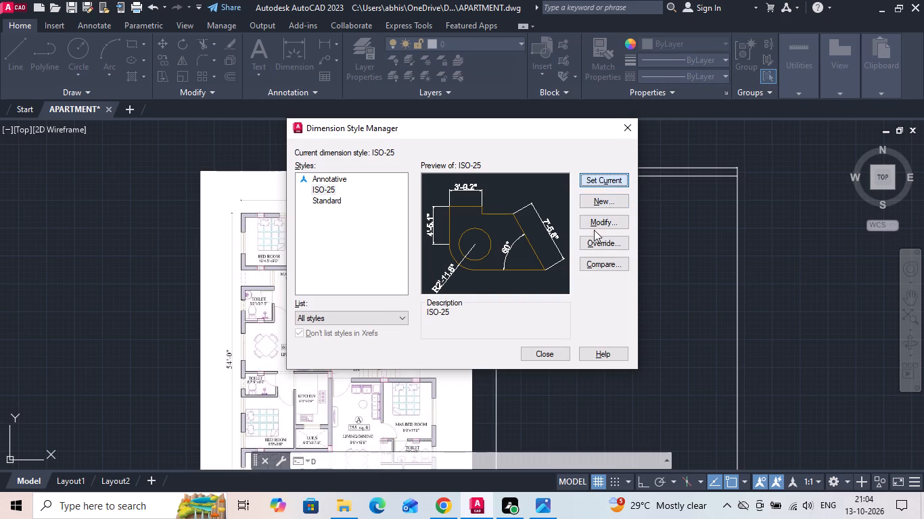
{"action": "left_click", "coordinate": [553, 353]}
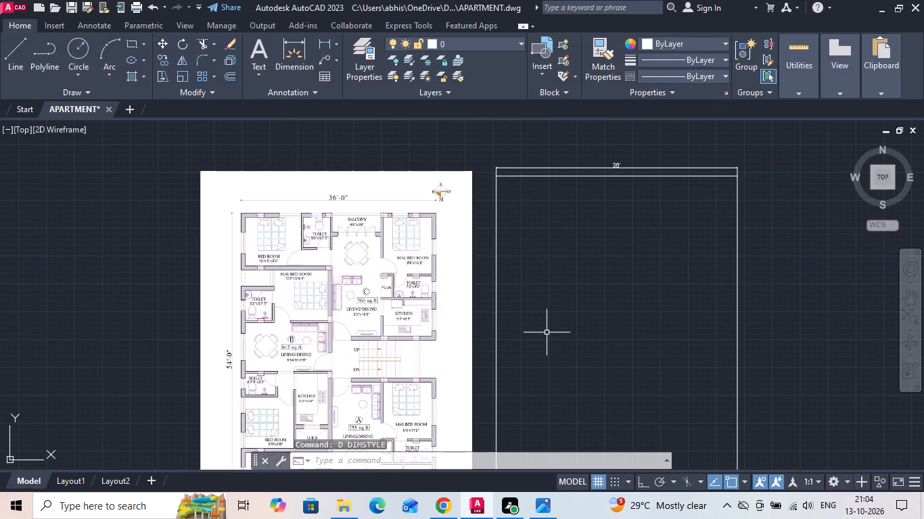
Add a quick dimension for the rectangle's length, placed just outside its left edge.
{"action": "key", "text": "q"}
{"action": "key", "text": "d"}
{"action": "type", "text": "IM"}
{"action": "key", "text": "space"}
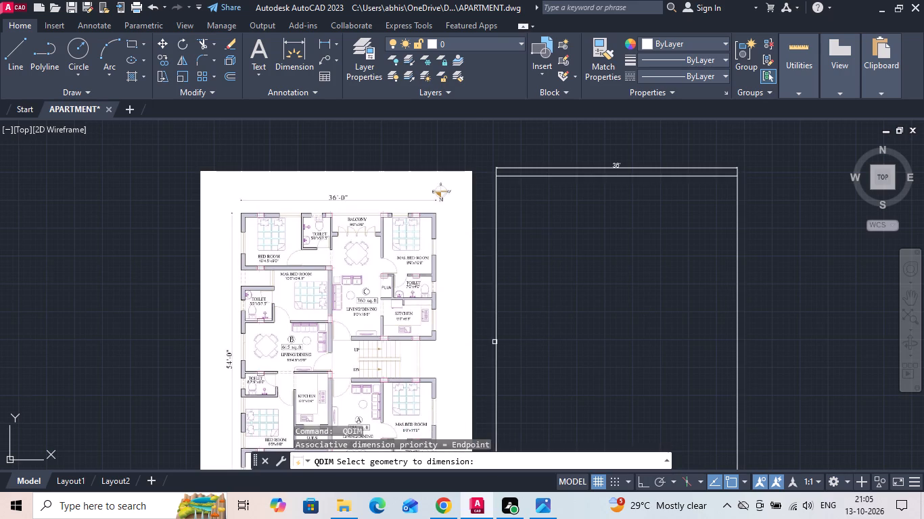
{"action": "left_click", "coordinate": [497, 341]}
{"action": "key", "text": "space"}
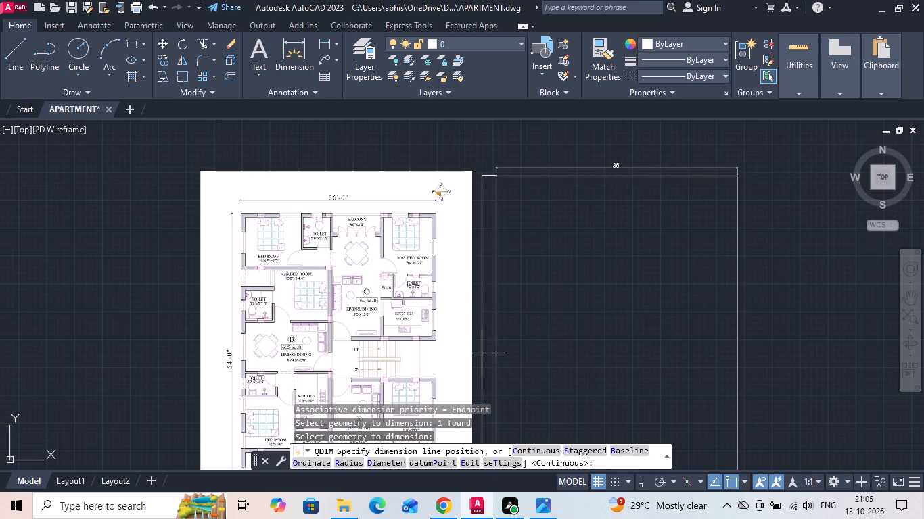
{"action": "left_click", "coordinate": [488, 358]}
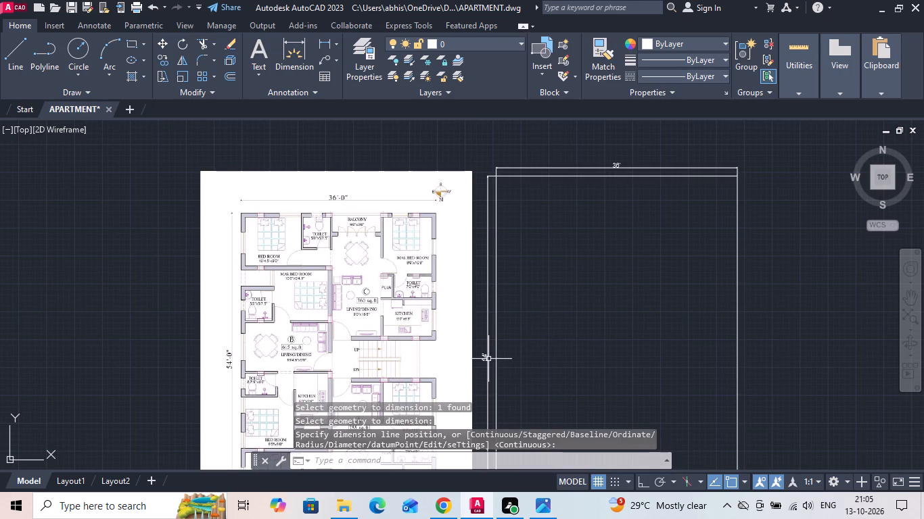
{"action": "key", "text": "Escape"}
Save the drawing.
{"action": "key", "text": "ctrl+s"}
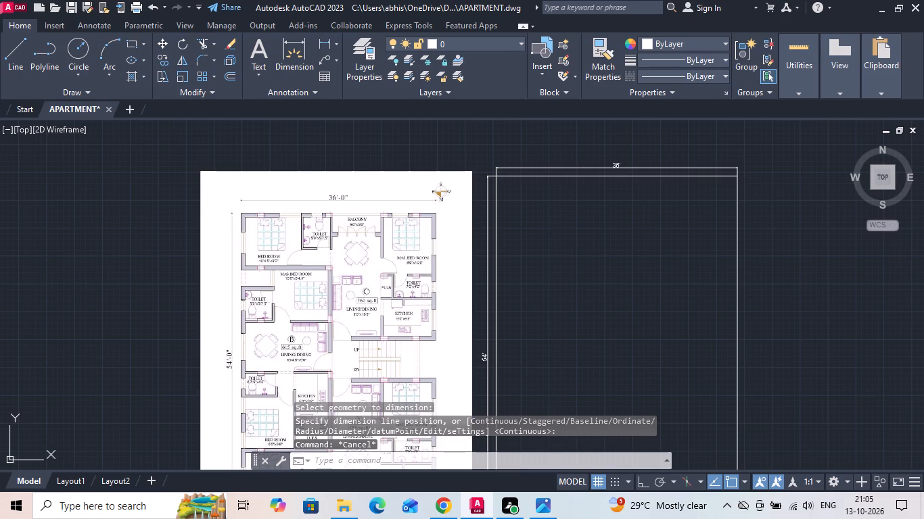
Offset the 36' by 54' rectangle 9" inward to form the outer wall thickness.
{"action": "type", "text": "O"}
{"action": "key", "text": "space"}
{"action": "key", "text": "9"}
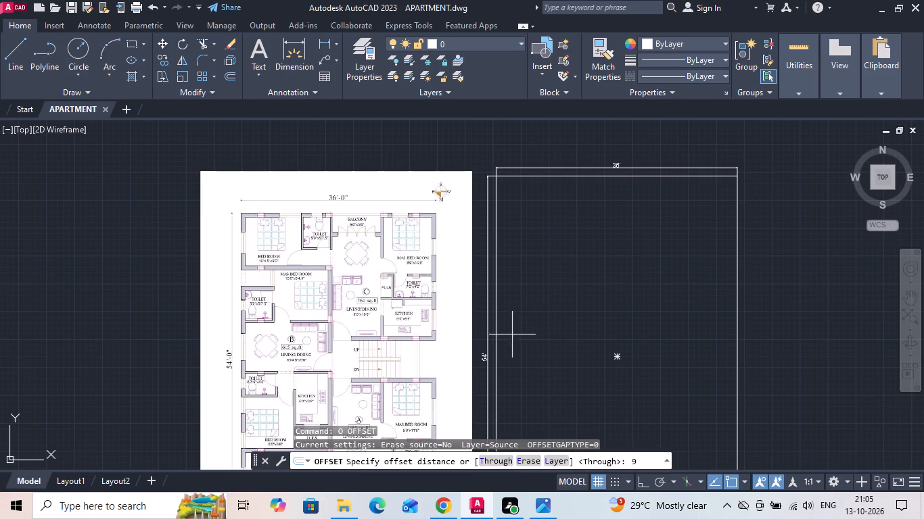
{"action": "key", "text": "space"}
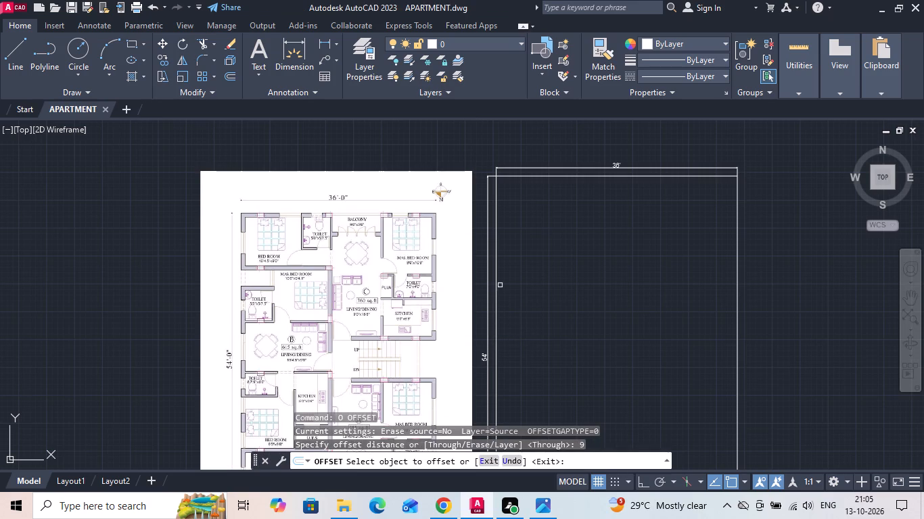
{"action": "left_click_drag", "start_coordinate": [496, 280], "coordinate": [515, 271]}
{"action": "left_click", "coordinate": [563, 254]}
{"action": "key", "text": "Escape"}
Explode the outer and inner wall rectangles into separate lines.
{"action": "type", "text": "X"}
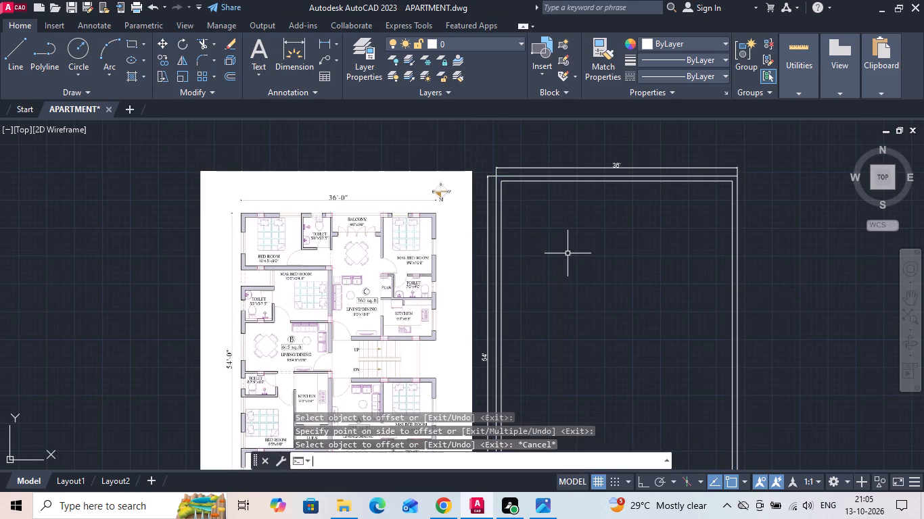
{"action": "key", "text": "space"}
{"action": "left_click", "coordinate": [502, 292]}
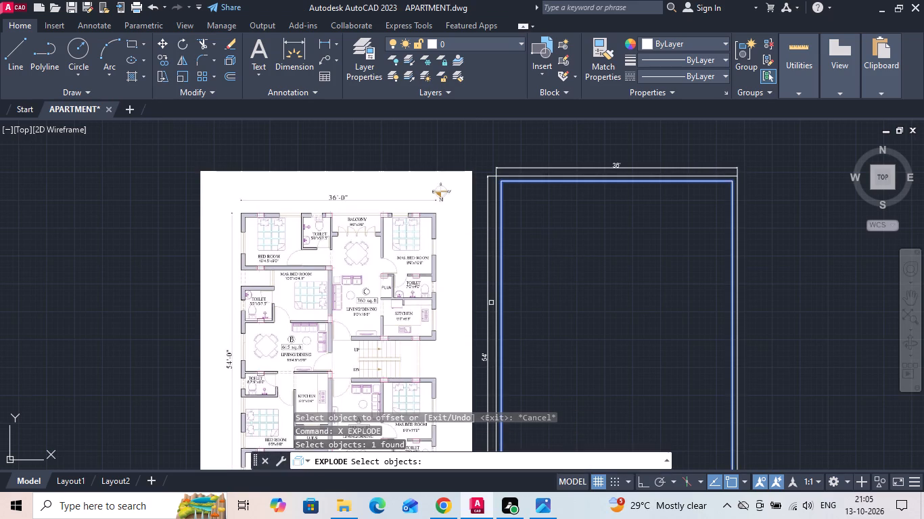
{"action": "left_click", "coordinate": [495, 312]}
{"action": "key", "text": "space"}
{"action": "left_click", "coordinate": [495, 312]}
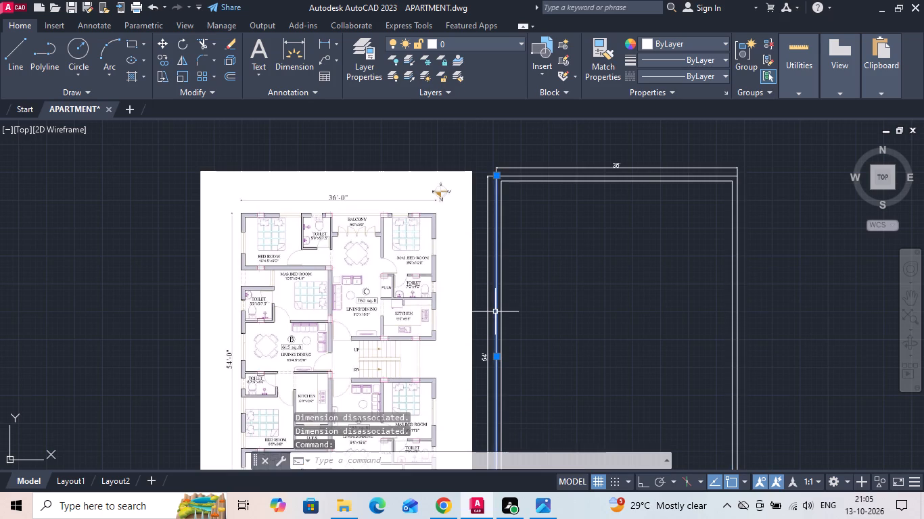
{"action": "key", "text": "Escape"}
With ortho on, copy the inner left wall line 10'4.5" to the right for the top-left bedroom's width.
{"action": "scroll", "coordinate": [281, 239], "scroll_direction": "up", "scroll_amount": 2}
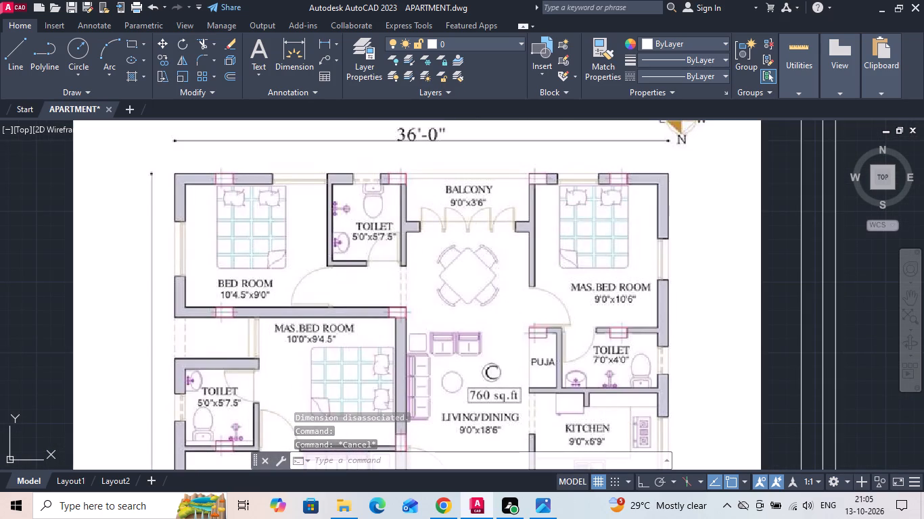
{"action": "scroll", "coordinate": [254, 255], "scroll_direction": "down", "scroll_amount": 1}
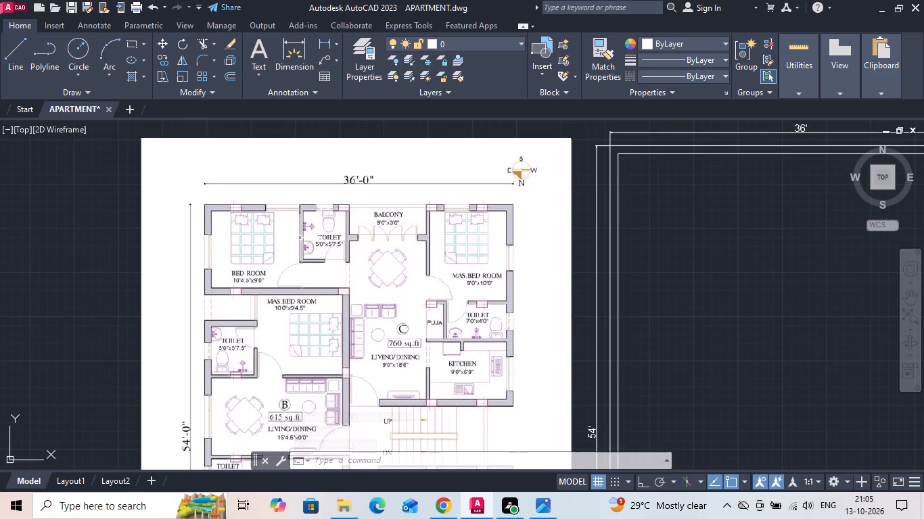
{"action": "scroll", "coordinate": [530, 203], "scroll_direction": "up", "scroll_amount": 1}
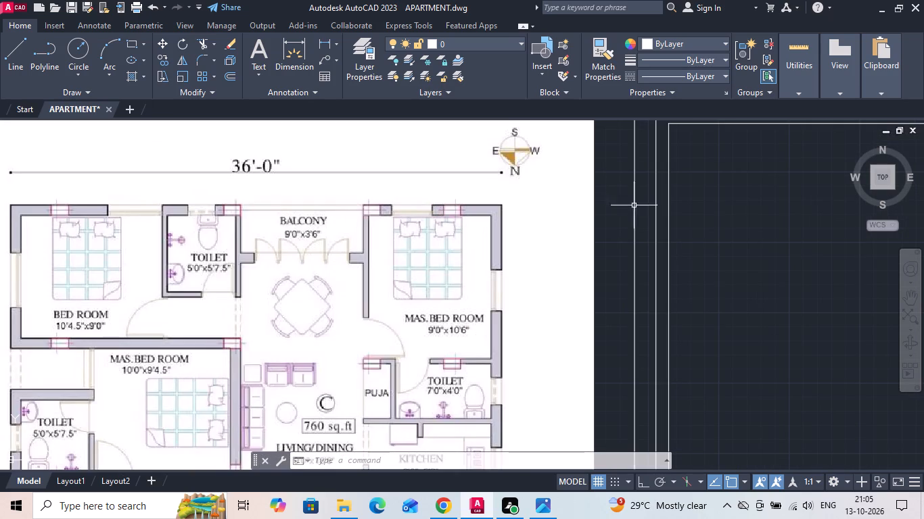
{"action": "left_click", "coordinate": [668, 193]}
{"action": "right_click", "coordinate": [668, 193]}
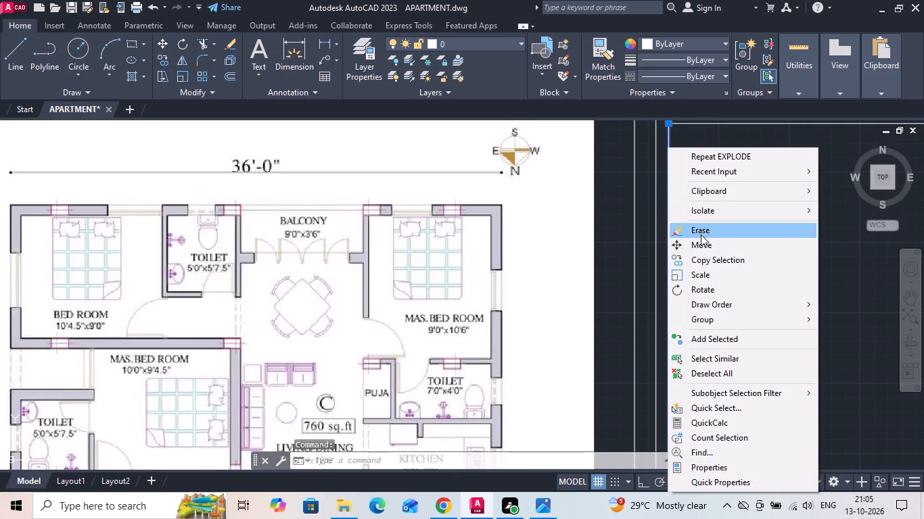
{"action": "left_click", "coordinate": [698, 259]}
{"action": "scroll", "coordinate": [434, 278], "scroll_direction": "down", "scroll_amount": 1}
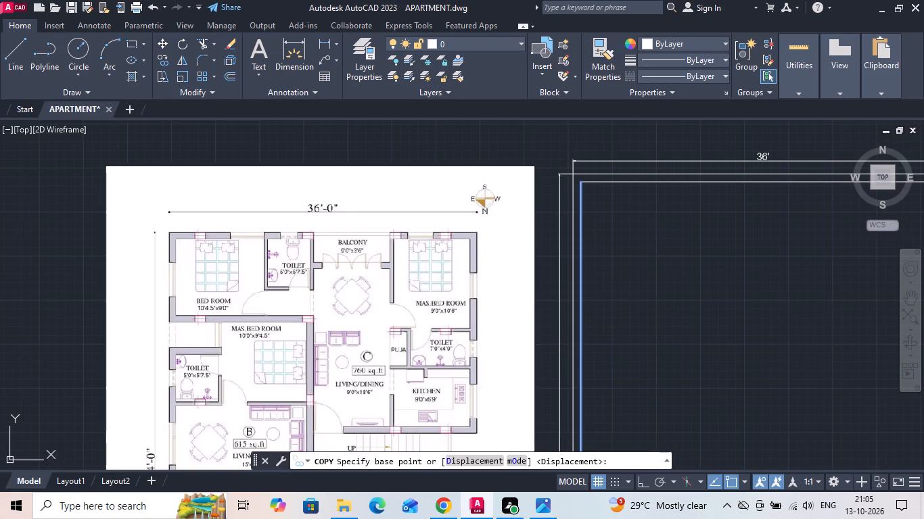
{"action": "key", "text": "F8"}
{"action": "left_click", "coordinate": [681, 259]}
{"action": "type", "text": "10'4.5"}
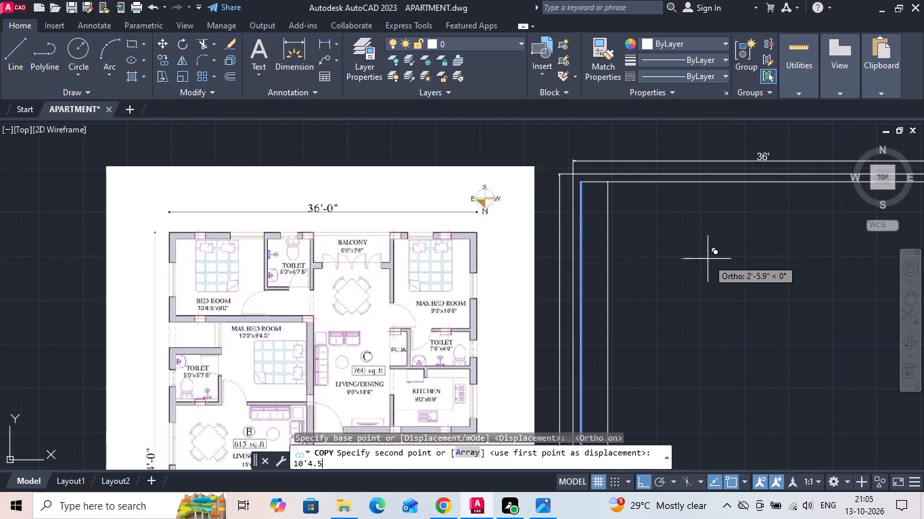
{"action": "key", "text": "Return"}
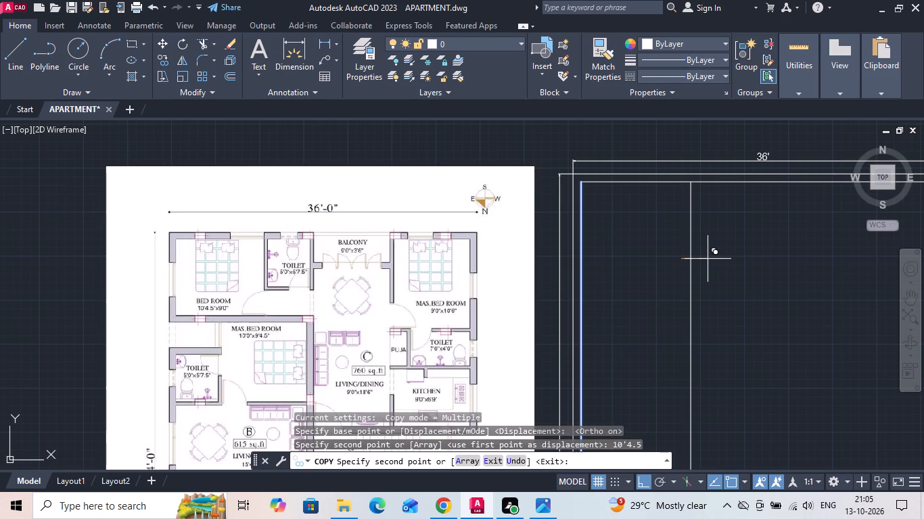
{"action": "key", "text": "Escape"}
{"action": "middle_click_drag", "start_coordinate": [545, 256], "coordinate": [522, 261]}
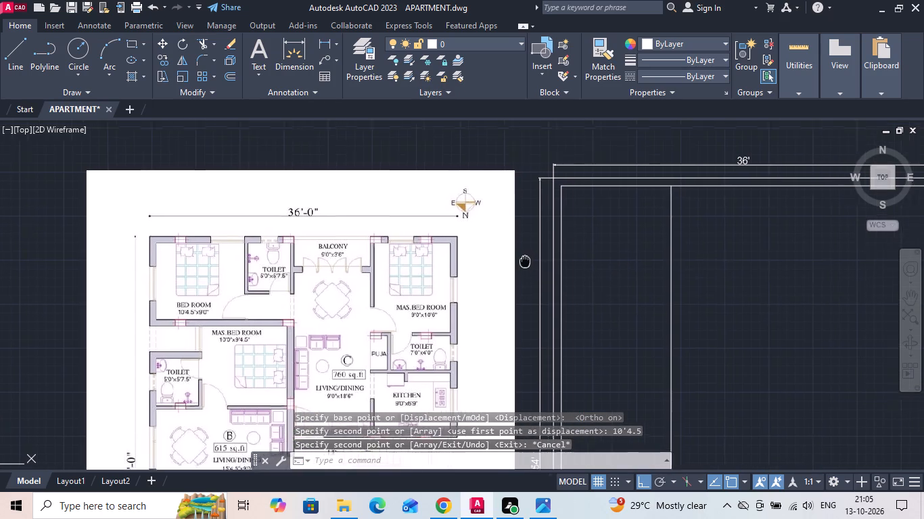
Offset the inner right wall line 10'6" to the left to start the right-hand bedroom's partition.
{"action": "middle_click_drag", "start_coordinate": [522, 261], "coordinate": [516, 261]}
{"action": "key", "text": "o"}
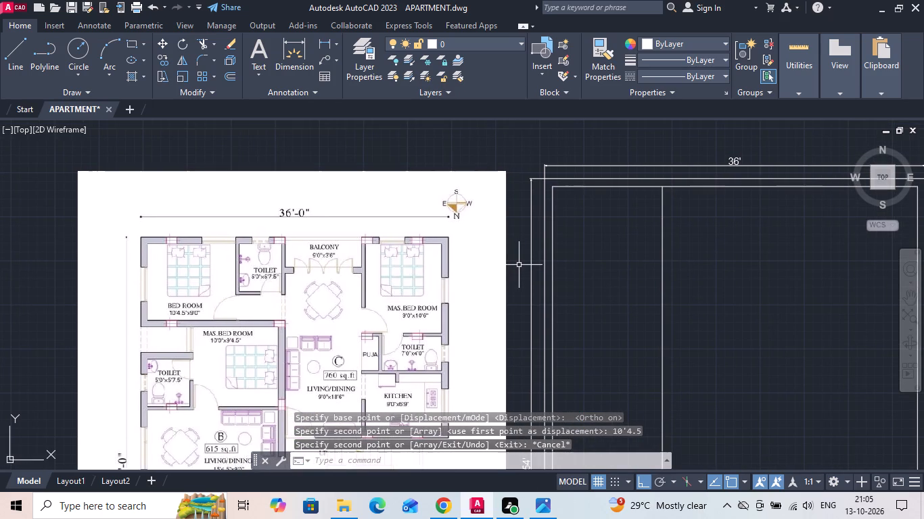
{"action": "key", "text": "Return"}
{"action": "type", "text": "10'"}
{"action": "type", "text": "6"}
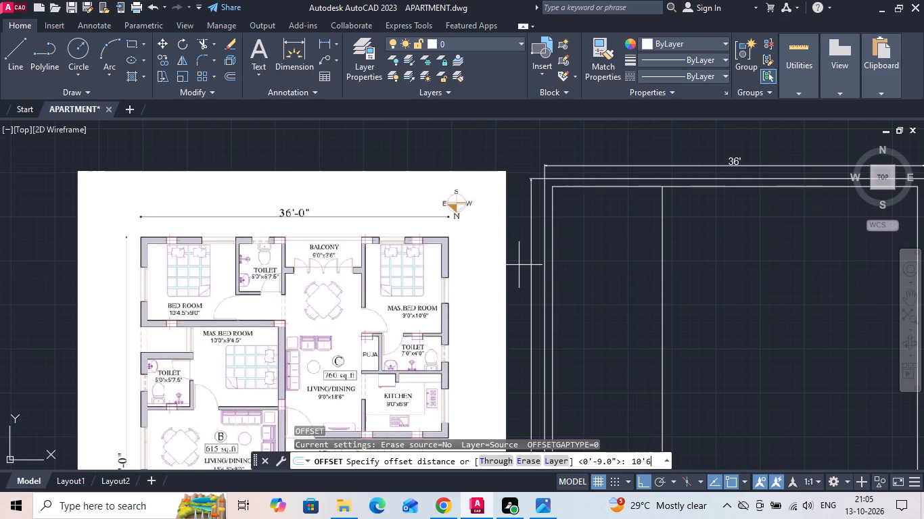
{"action": "key", "text": "space"}
{"action": "scroll", "coordinate": [365, 251], "scroll_direction": "down", "scroll_amount": 1}
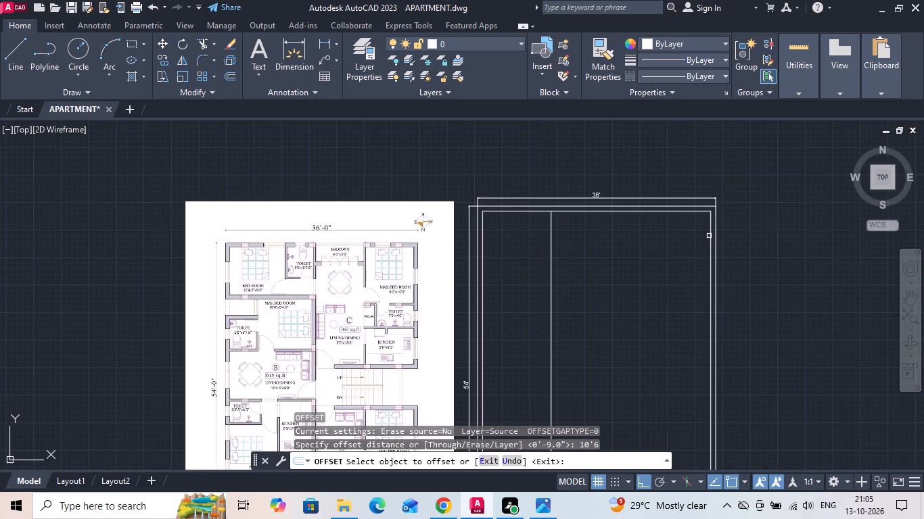
{"action": "left_click_drag", "start_coordinate": [710, 239], "coordinate": [693, 240]}
{"action": "left_click", "coordinate": [655, 240]}
{"action": "scroll", "coordinate": [616, 228], "scroll_direction": "up", "scroll_amount": 1}
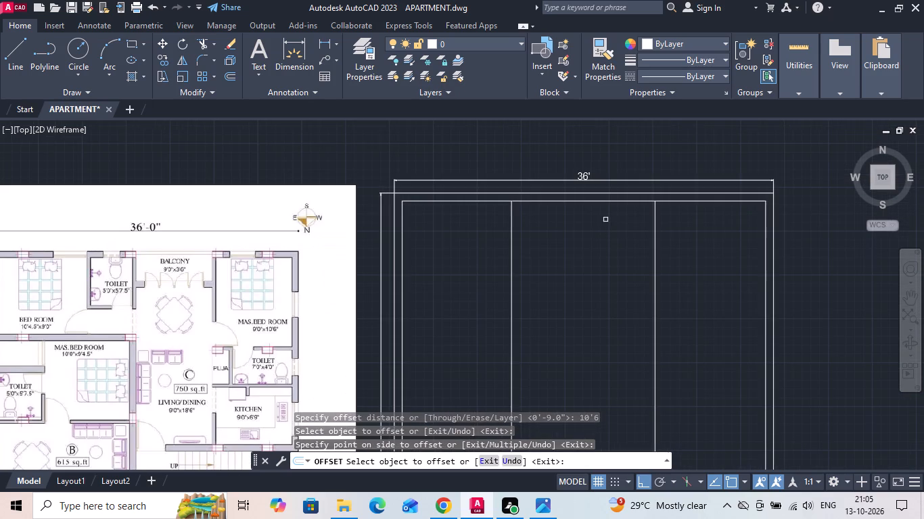
{"action": "key", "text": "Escape"}
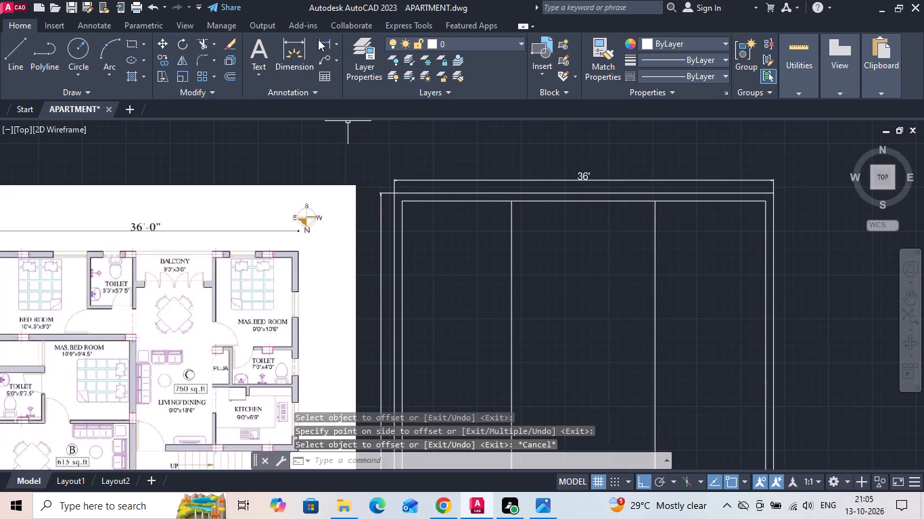
Add a horizontal linear dimension between the left and right vertical partition lines.
{"action": "left_click", "coordinate": [319, 39]}
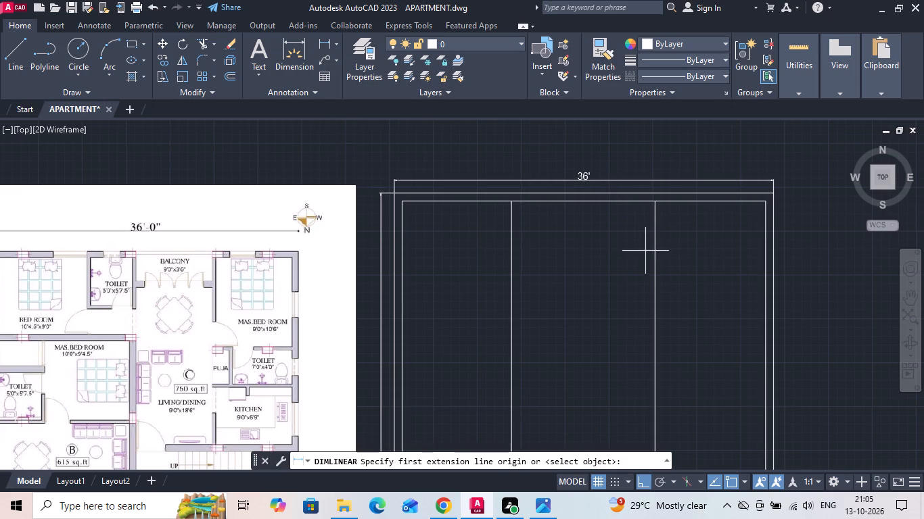
{"action": "left_click", "coordinate": [651, 260]}
{"action": "left_click", "coordinate": [512, 257]}
{"action": "left_click", "coordinate": [578, 284]}
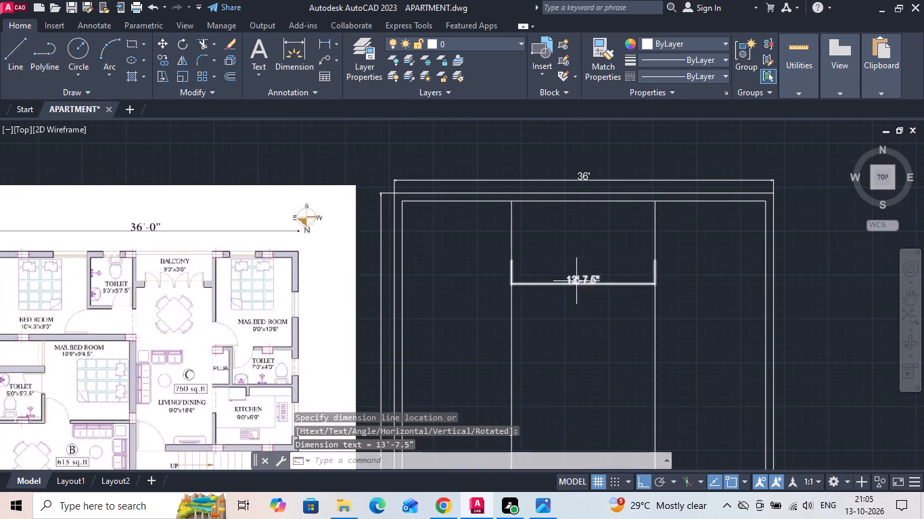
{"action": "key", "text": "Escape"}
Offset both vertical partition lines 6" toward each other to give the partitions their thickness.
{"action": "key", "text": "o"}
{"action": "key", "text": "space"}
{"action": "type", "text": "6"}
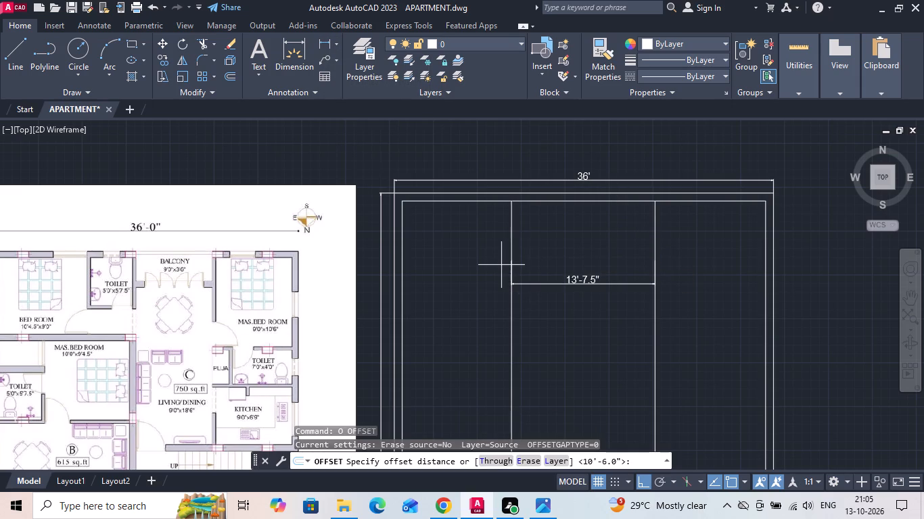
{"action": "key", "text": "space"}
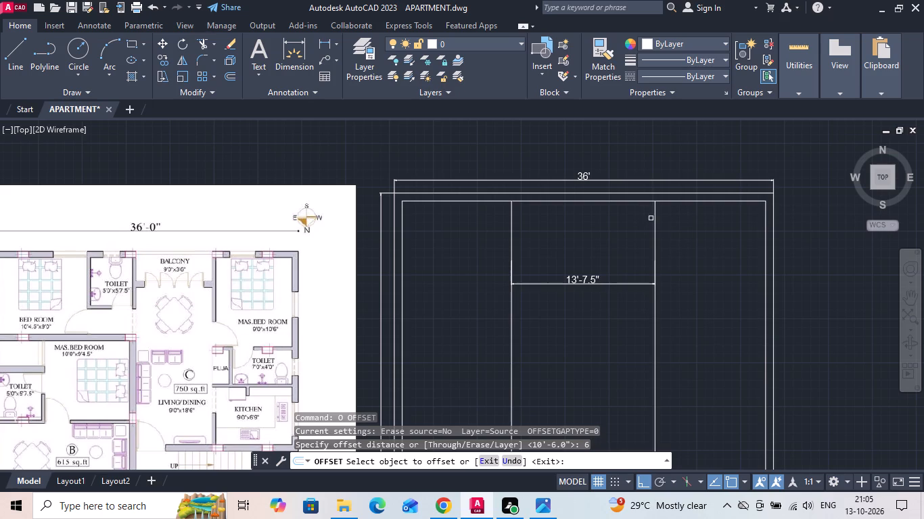
{"action": "left_click_drag", "start_coordinate": [656, 212], "coordinate": [649, 212]}
{"action": "left_click", "coordinate": [610, 221]}
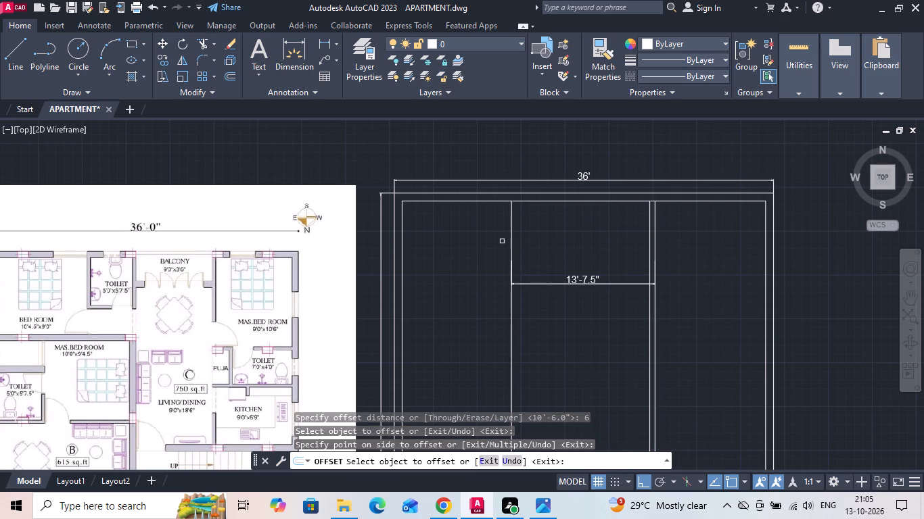
{"action": "left_click_drag", "start_coordinate": [511, 228], "coordinate": [537, 220]}
{"action": "left_click", "coordinate": [596, 211]}
{"action": "key", "text": "Escape"}
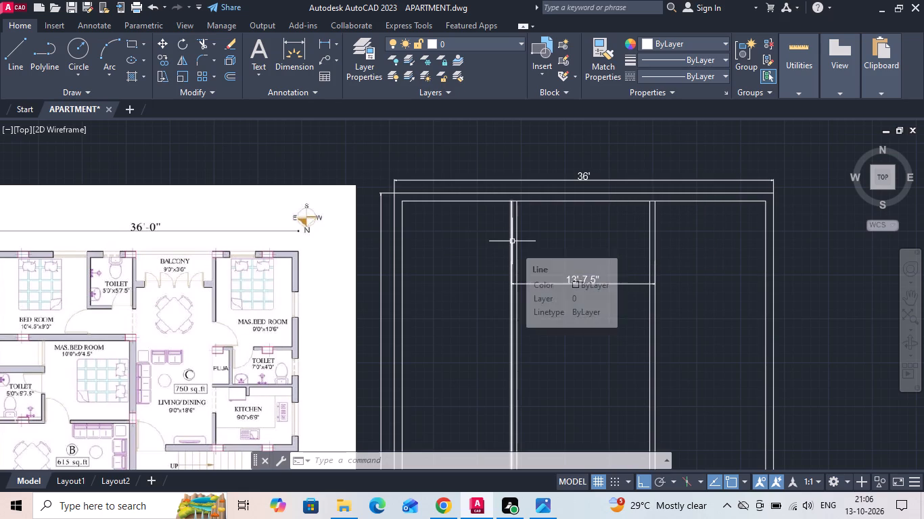
Offset the right face of the left partition 5' to the right for the top toilet's width.
{"action": "type", "text": "O"}
{"action": "key", "text": "space"}
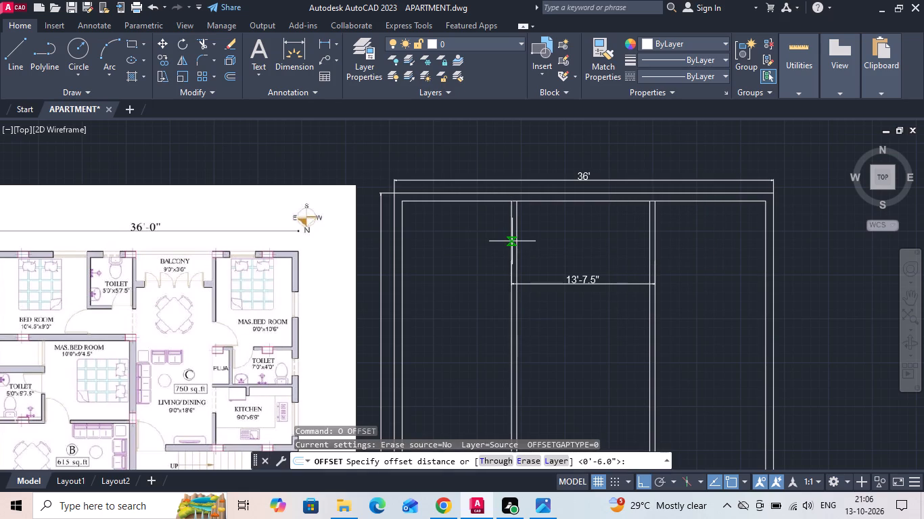
{"action": "type", "text": "5'"}
{"action": "key", "text": "space"}
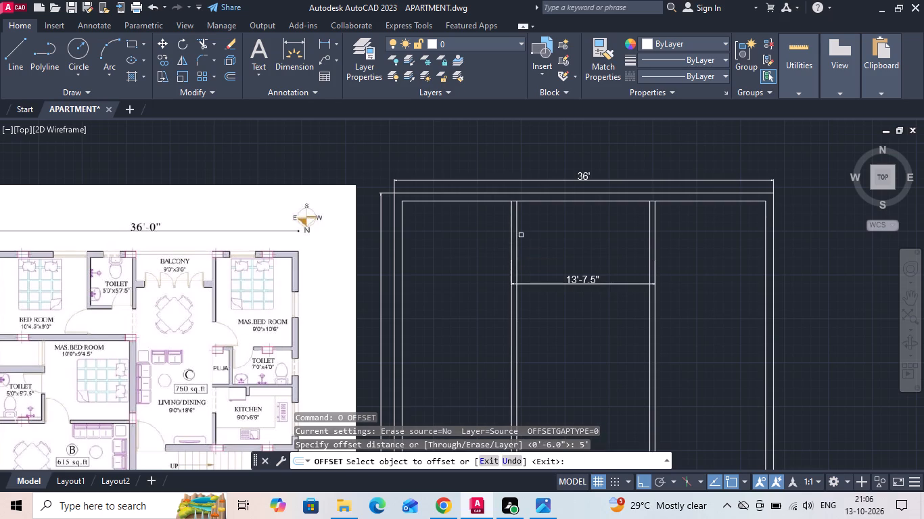
{"action": "left_click", "coordinate": [515, 248]}
{"action": "left_click", "coordinate": [576, 238]}
{"action": "key", "text": "Escape"}
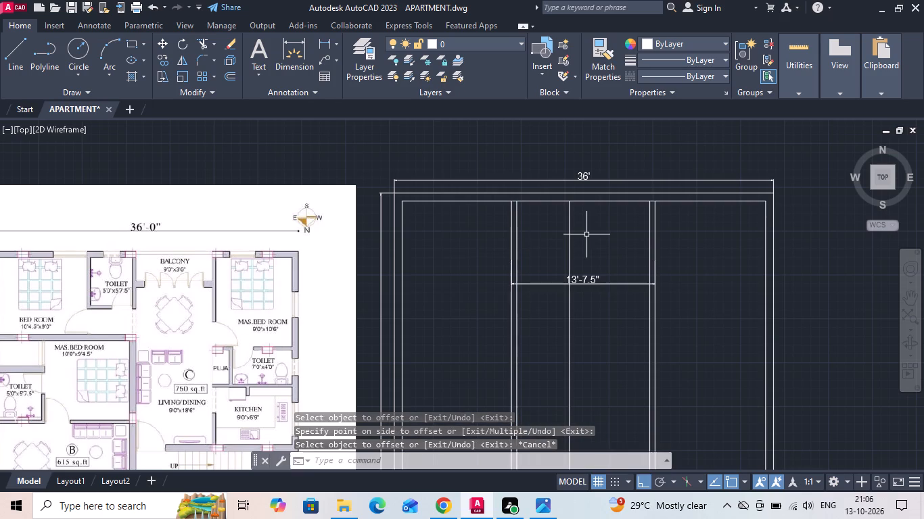
Offset the toilet's right wall line 6" to the right to form its wall thickness.
{"action": "key", "text": "o"}
{"action": "key", "text": "space"}
{"action": "type", "text": "6"}
{"action": "key", "text": "space"}
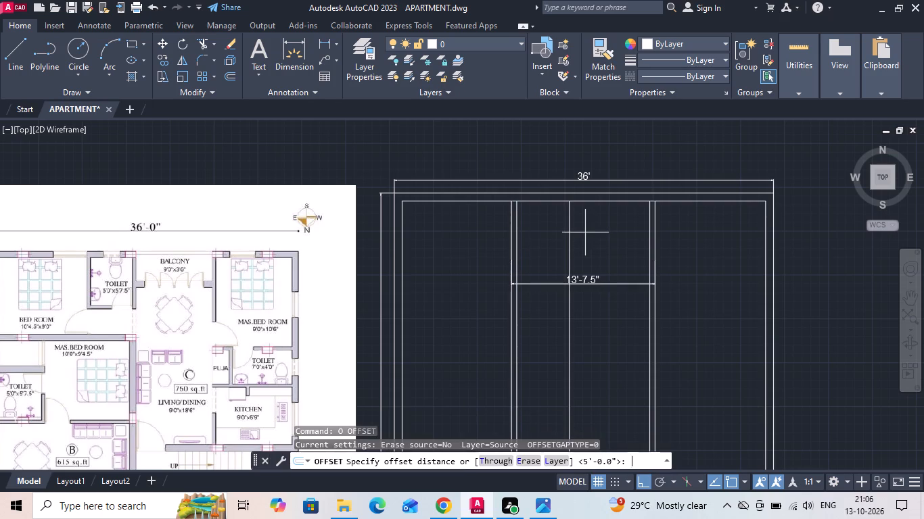
{"action": "left_click_drag", "start_coordinate": [570, 249], "coordinate": [577, 245]}
{"action": "left_click", "coordinate": [594, 236]}
{"action": "key", "text": "Escape"}
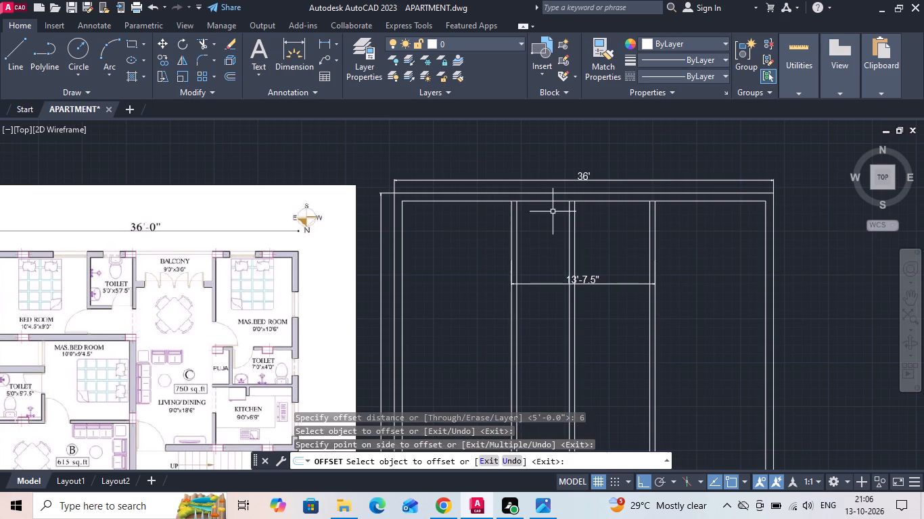
Add a horizontal linear dimension across the balcony bay, from the right partition to the toilet's right wall.
{"action": "left_click", "coordinate": [324, 44]}
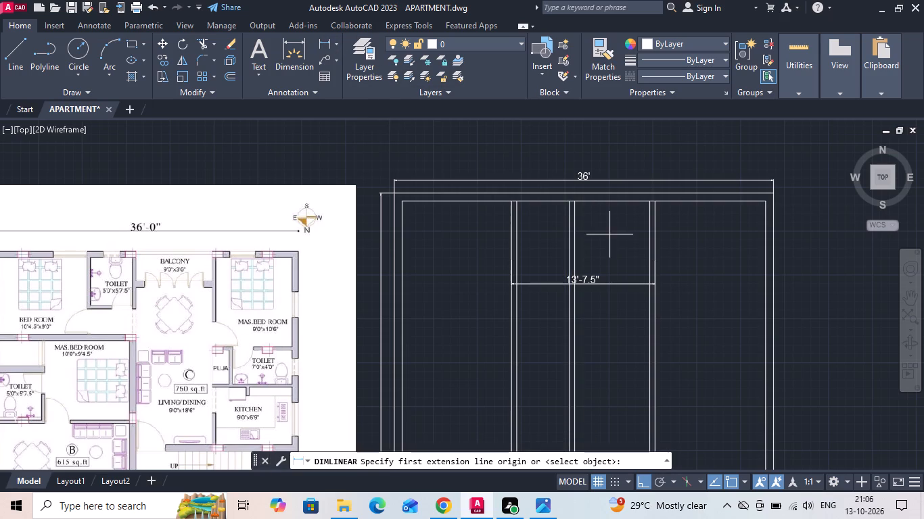
{"action": "scroll", "coordinate": [622, 230], "scroll_direction": "up", "scroll_amount": 1}
{"action": "left_click", "coordinate": [658, 245]}
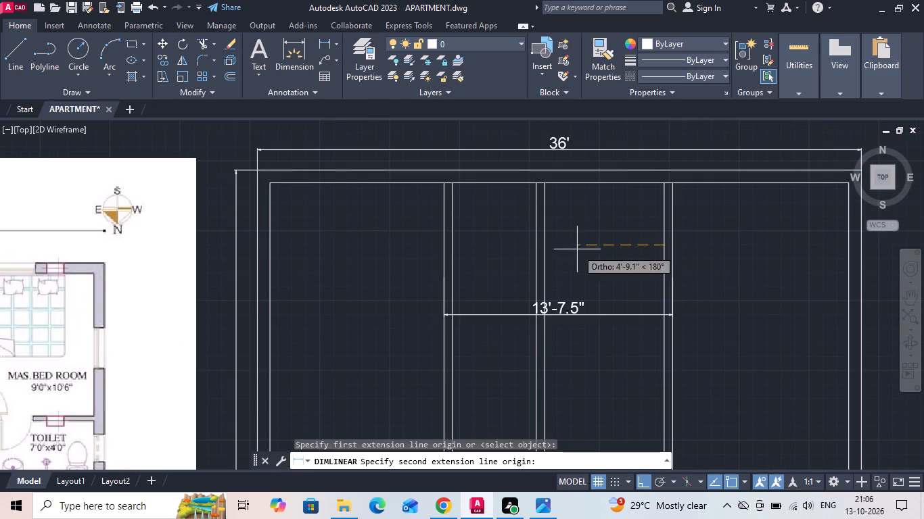
{"action": "left_click", "coordinate": [545, 246]}
{"action": "left_click", "coordinate": [593, 239]}
Move the two lines of the right partition 1' to the right.
{"action": "scroll", "coordinate": [677, 245], "scroll_direction": "down", "scroll_amount": 1}
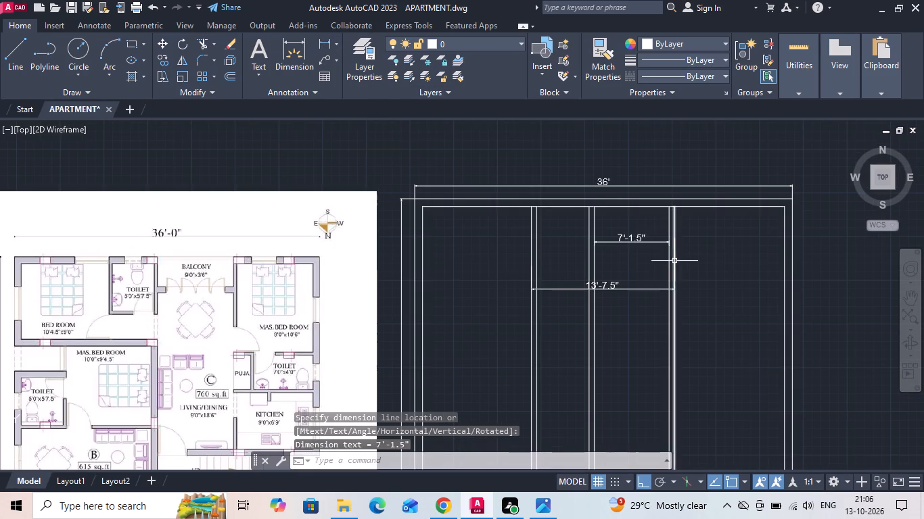
{"action": "scroll", "coordinate": [177, 270], "scroll_direction": "up", "scroll_amount": 2}
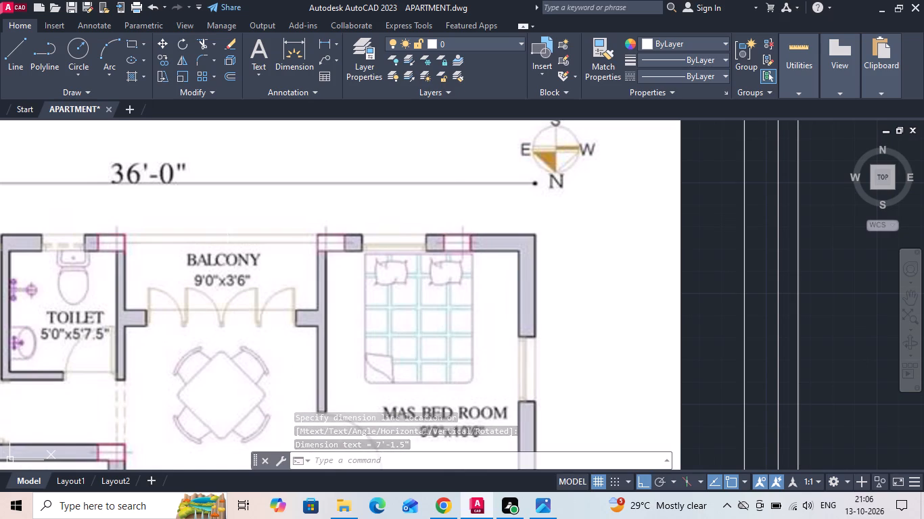
{"action": "scroll", "coordinate": [227, 231], "scroll_direction": "down", "scroll_amount": 1}
{"action": "scroll", "coordinate": [141, 266], "scroll_direction": "down", "scroll_amount": 1}
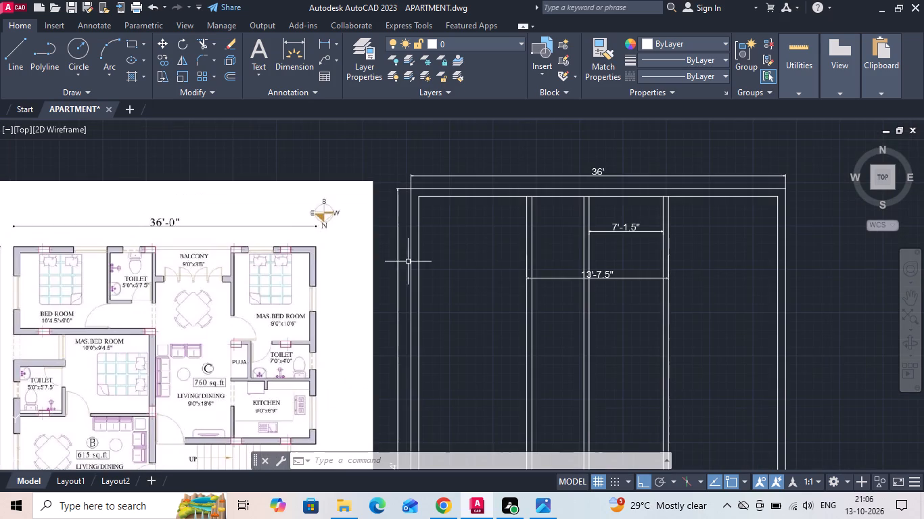
{"action": "scroll", "coordinate": [678, 219], "scroll_direction": "up", "scroll_amount": 1}
{"action": "left_click", "coordinate": [683, 207]}
{"action": "left_click", "coordinate": [631, 198]}
{"action": "right_click", "coordinate": [631, 198]}
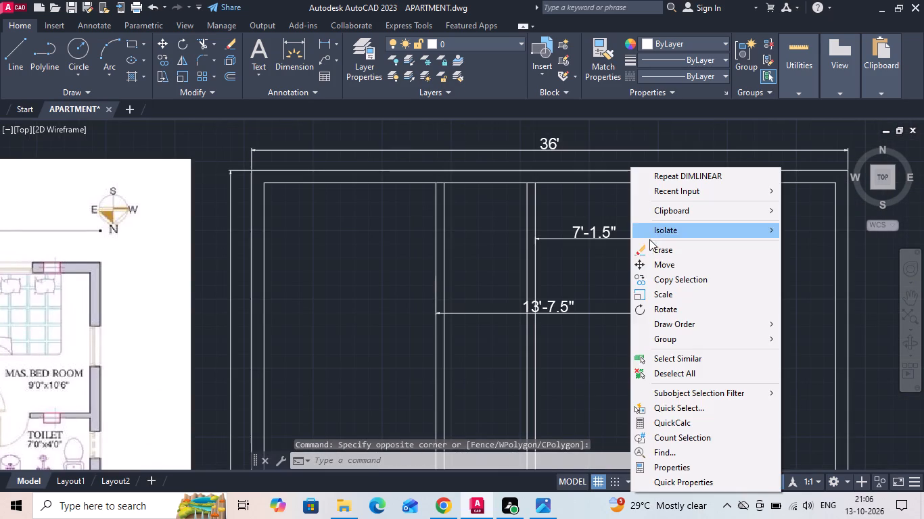
{"action": "left_click", "coordinate": [657, 259]}
{"action": "left_click", "coordinate": [532, 282]}
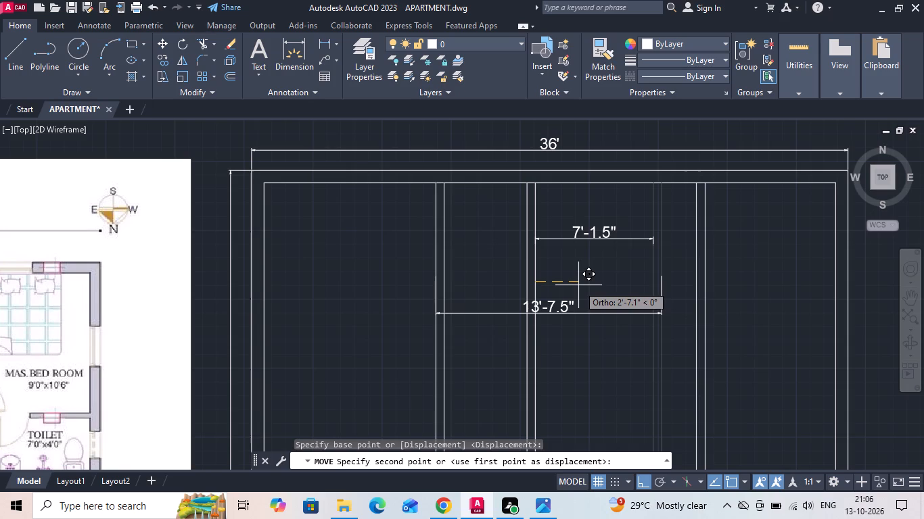
{"action": "key", "text": "1"}
{"action": "type", "text": "'"}
{"action": "key", "text": "space"}
{"action": "scroll", "coordinate": [596, 280], "scroll_direction": "down", "scroll_amount": 1}
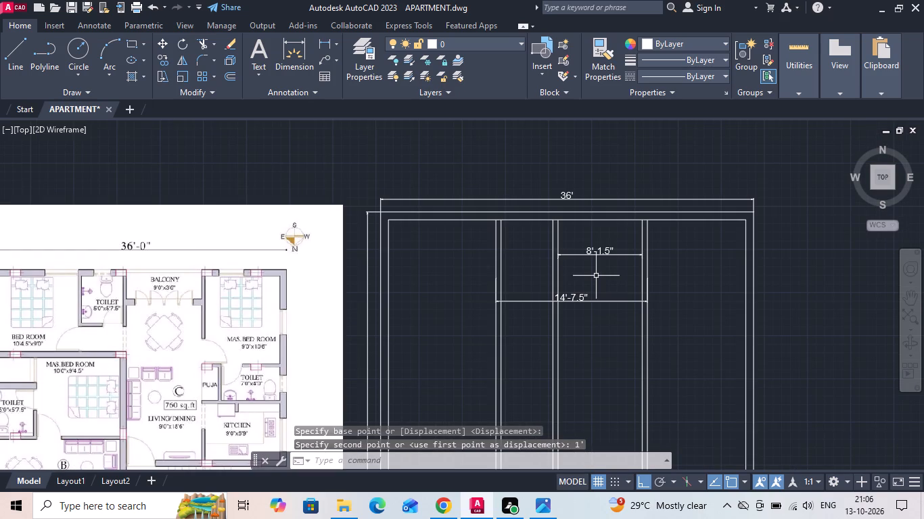
Add a horizontal linear dimension across the top-left bedroom, from the left partition to the inner left wall.
{"action": "left_click", "coordinate": [323, 39]}
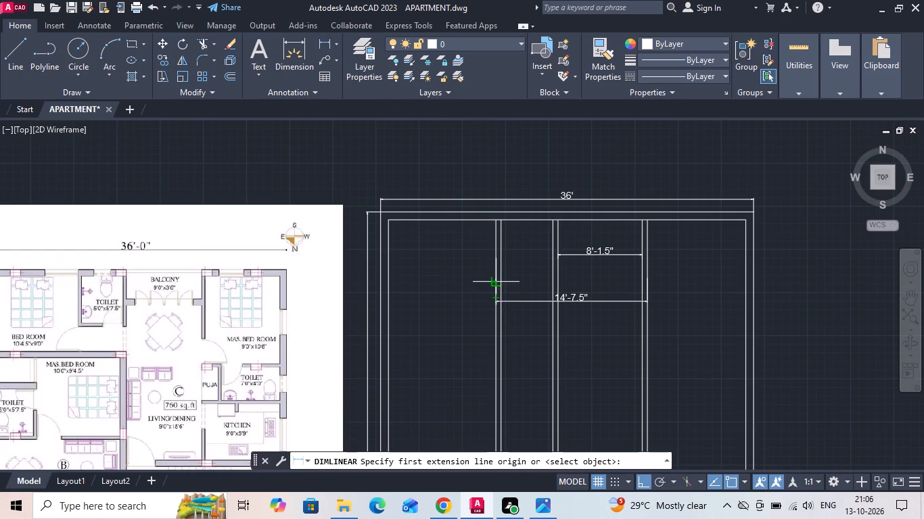
{"action": "left_click", "coordinate": [494, 282]}
{"action": "left_click", "coordinate": [394, 281]}
{"action": "left_click", "coordinate": [433, 272]}
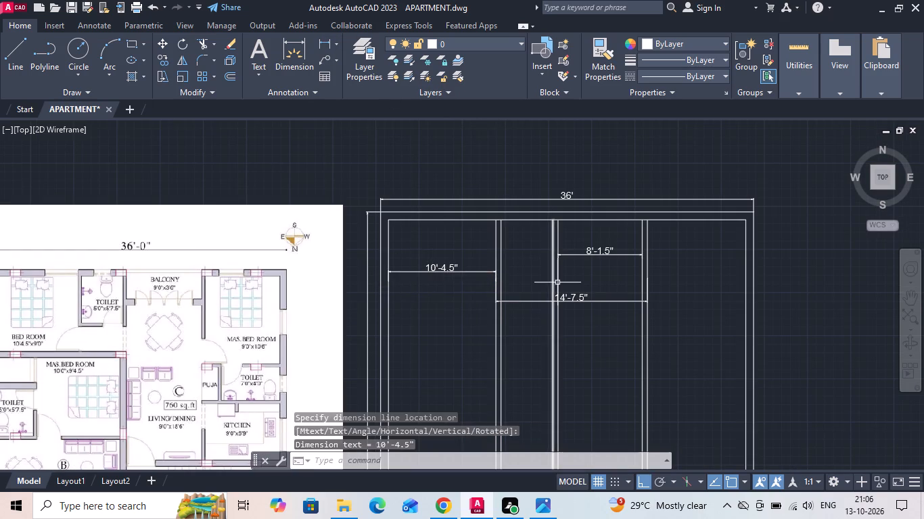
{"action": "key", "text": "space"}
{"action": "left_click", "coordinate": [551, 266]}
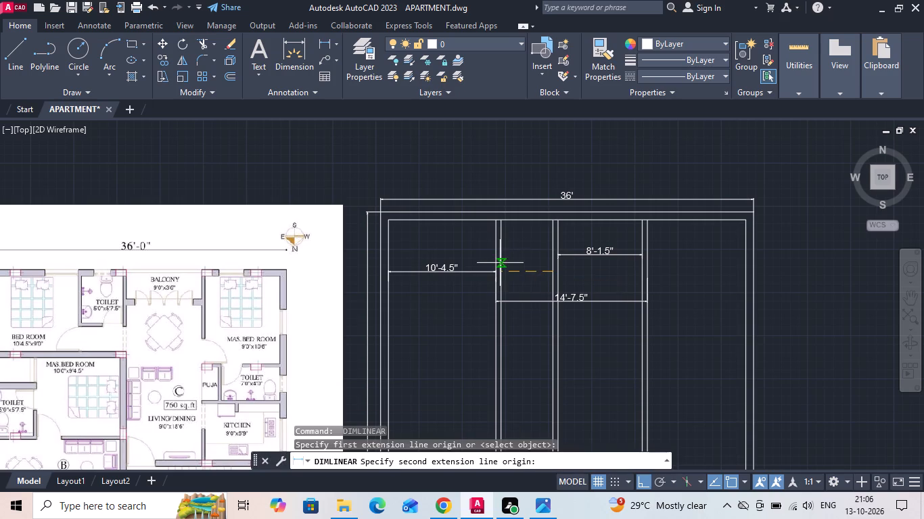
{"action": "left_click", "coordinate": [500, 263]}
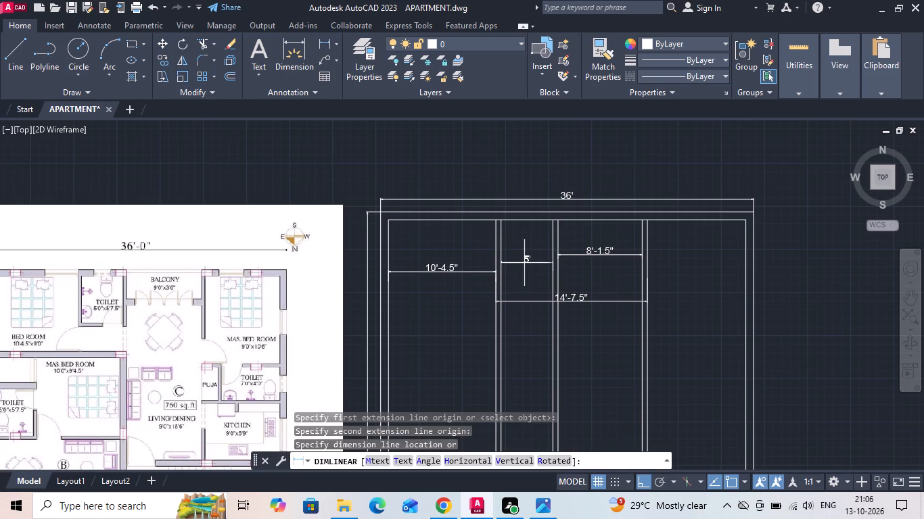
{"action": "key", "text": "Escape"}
Move the left partition's right face and both lines of the toilet's right wall 1.5" to the left.
{"action": "scroll", "coordinate": [503, 255], "scroll_direction": "up", "scroll_amount": 2}
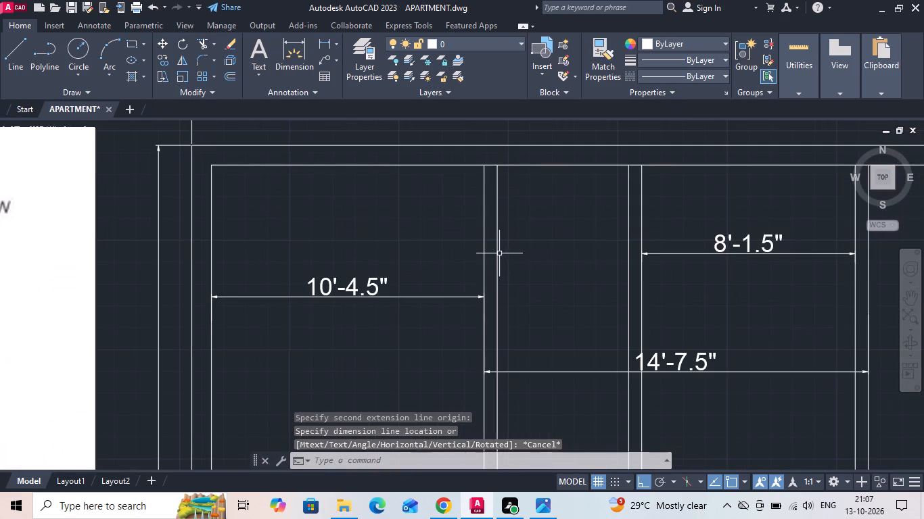
{"action": "left_click", "coordinate": [499, 252]}
{"action": "left_click", "coordinate": [648, 203]}
{"action": "left_click", "coordinate": [632, 205]}
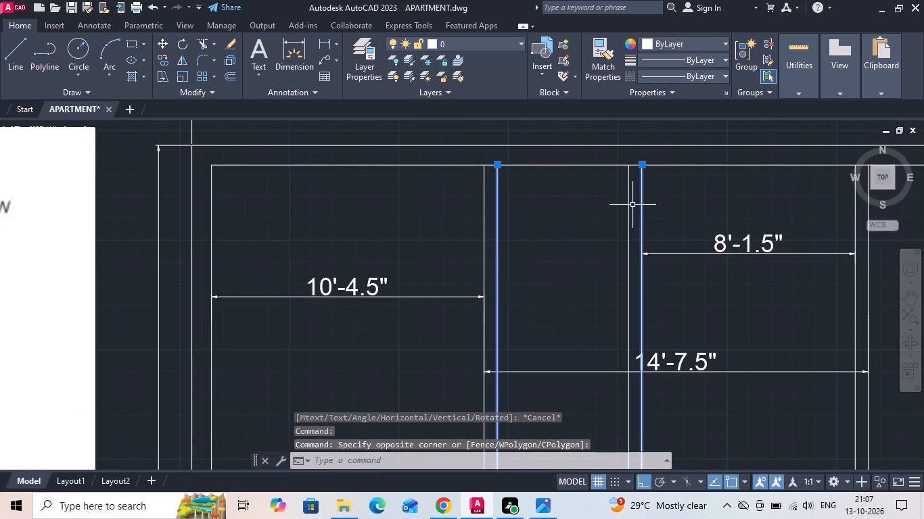
{"action": "left_click_drag", "start_coordinate": [632, 205], "coordinate": [618, 222]}
{"action": "left_click", "coordinate": [609, 228]}
{"action": "right_click", "coordinate": [607, 229]}
{"action": "left_click", "coordinate": [621, 267]}
{"action": "left_click_drag", "start_coordinate": [607, 277], "coordinate": [607, 277]}
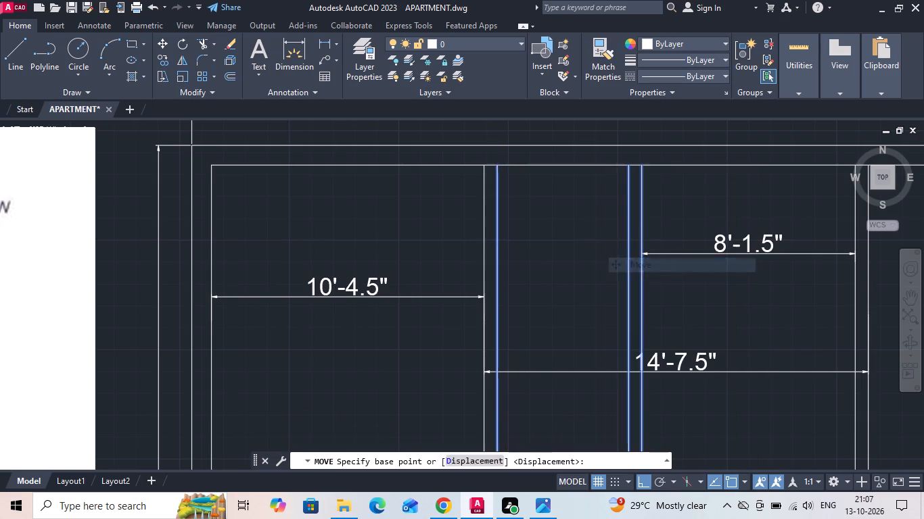
{"action": "left_click_drag", "start_coordinate": [607, 277], "coordinate": [585, 281]}
{"action": "type", "text": "1.5"}
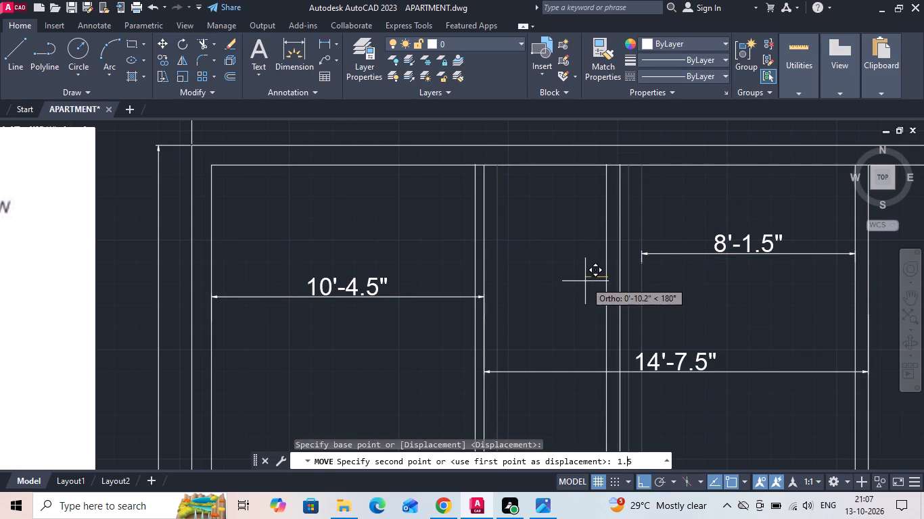
{"action": "key", "text": "Return"}
{"action": "scroll", "coordinate": [308, 281], "scroll_direction": "down", "scroll_amount": 2}
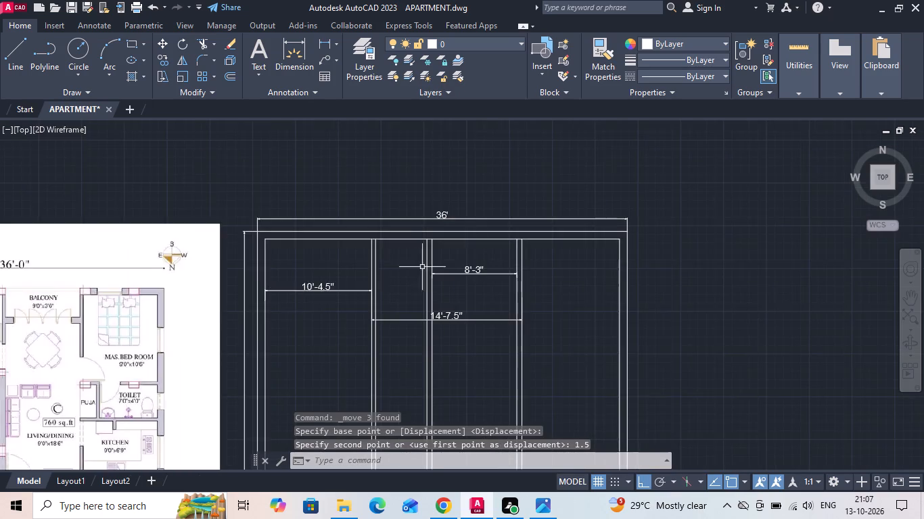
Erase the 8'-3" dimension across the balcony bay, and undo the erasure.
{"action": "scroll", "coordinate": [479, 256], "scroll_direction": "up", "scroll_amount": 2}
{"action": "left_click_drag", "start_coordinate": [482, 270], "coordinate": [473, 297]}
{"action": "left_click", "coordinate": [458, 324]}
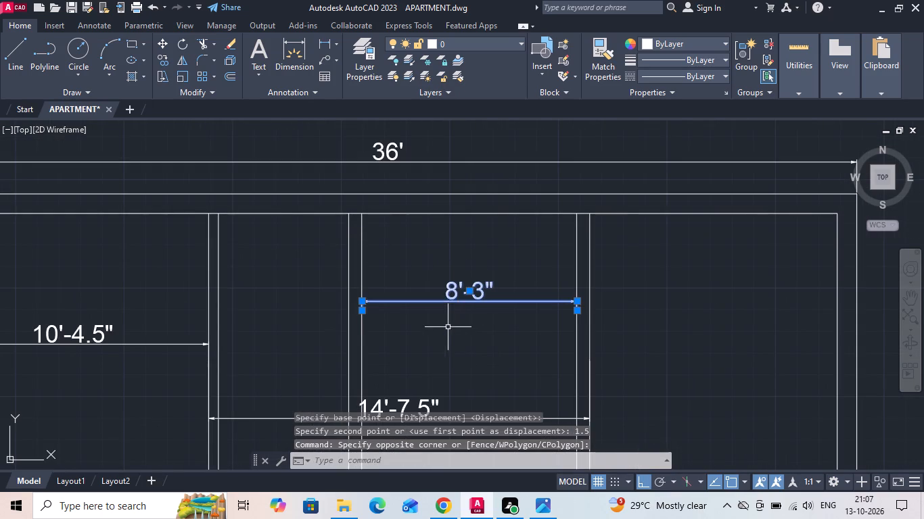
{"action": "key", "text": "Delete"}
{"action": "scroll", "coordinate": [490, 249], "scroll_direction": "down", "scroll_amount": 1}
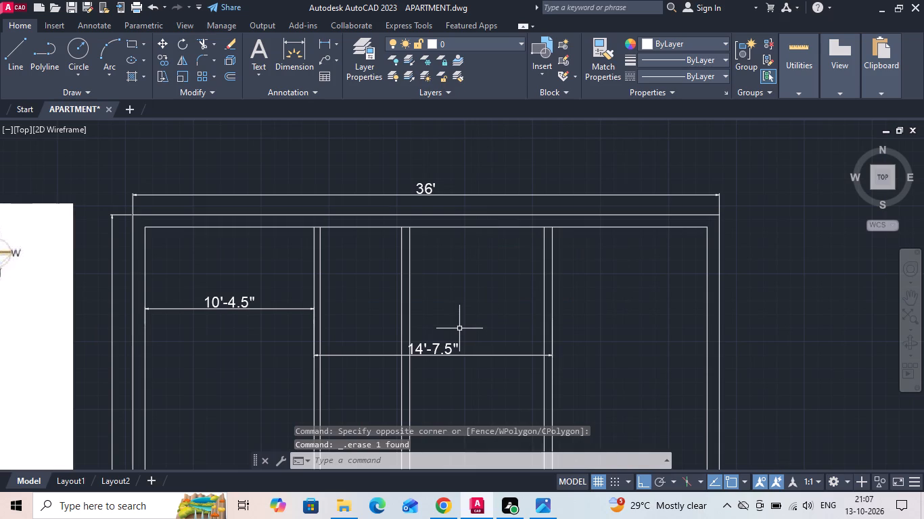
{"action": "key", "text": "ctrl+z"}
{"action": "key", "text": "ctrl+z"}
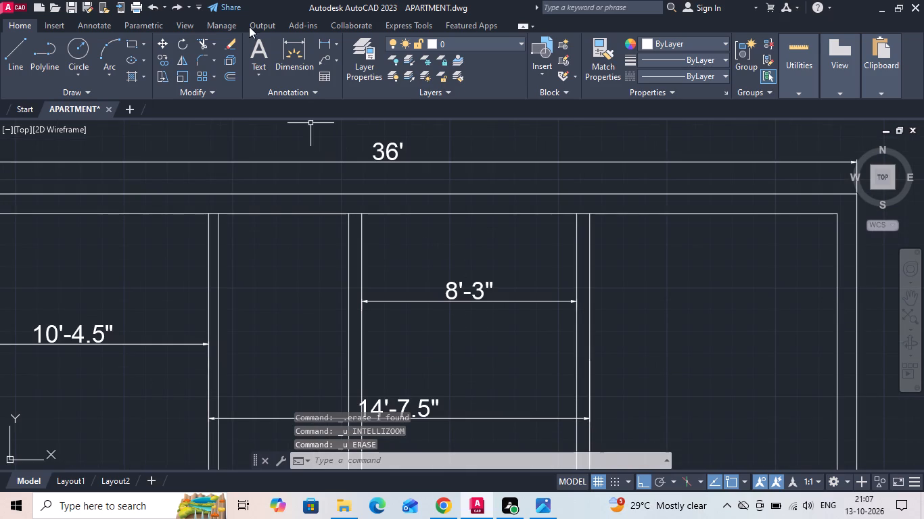
Check the toilet's clear width between its left and right walls using a temporary linear dimension.
{"action": "left_click", "coordinate": [323, 47]}
{"action": "left_click", "coordinate": [344, 251]}
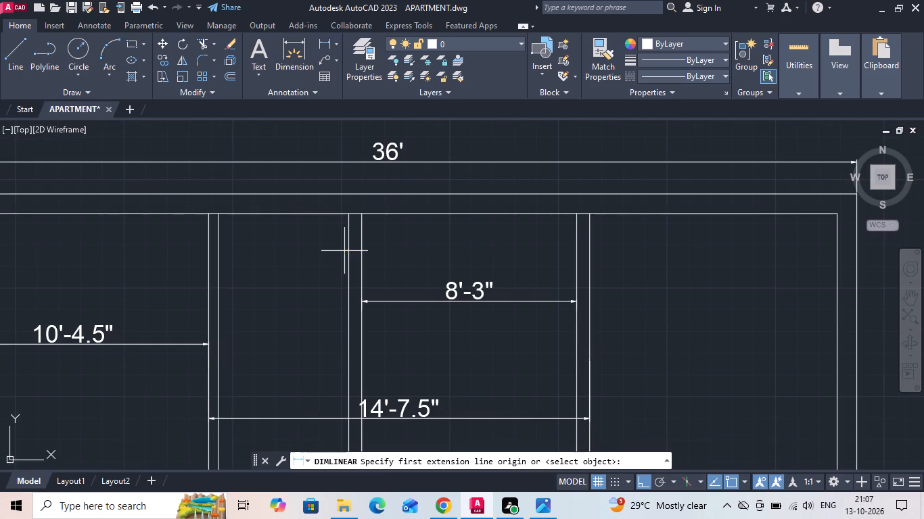
{"action": "left_click", "coordinate": [221, 254]}
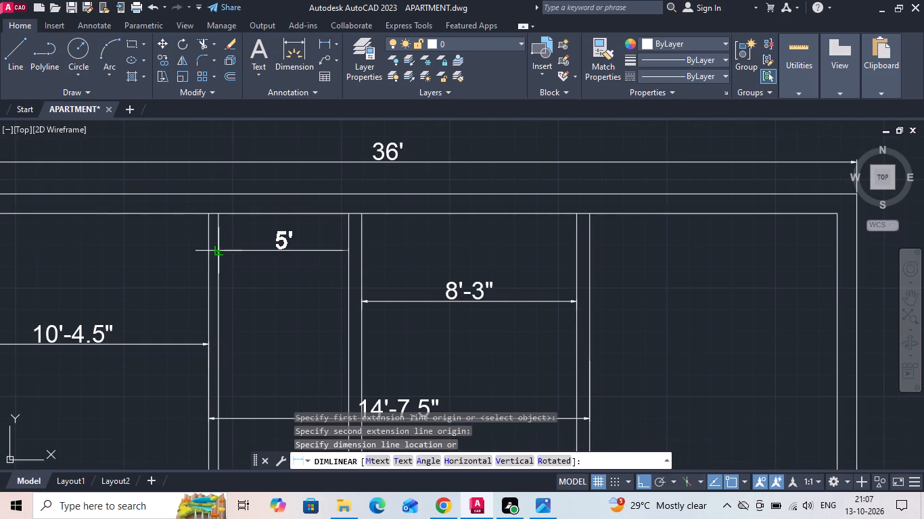
{"action": "key", "text": "Escape"}
Move the right face line of the toilet's right wall 1.5" to the left.
{"action": "left_click", "coordinate": [364, 232]}
{"action": "right_click", "coordinate": [364, 232]}
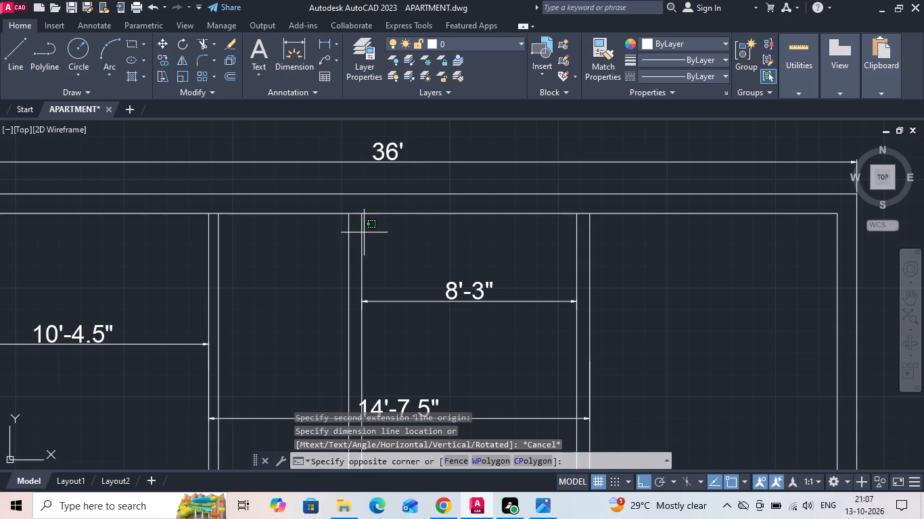
{"action": "left_click", "coordinate": [361, 234]}
{"action": "right_click", "coordinate": [361, 234]}
{"action": "left_click", "coordinate": [399, 247]}
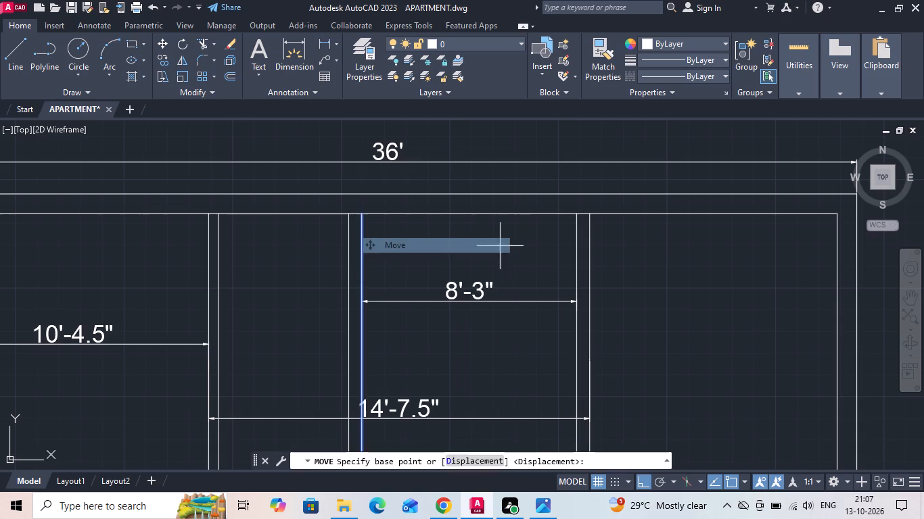
{"action": "left_click", "coordinate": [508, 246]}
{"action": "type", "text": "1.5"}
{"action": "key", "text": "Return"}
{"action": "scroll", "coordinate": [559, 352], "scroll_direction": "down", "scroll_amount": 1}
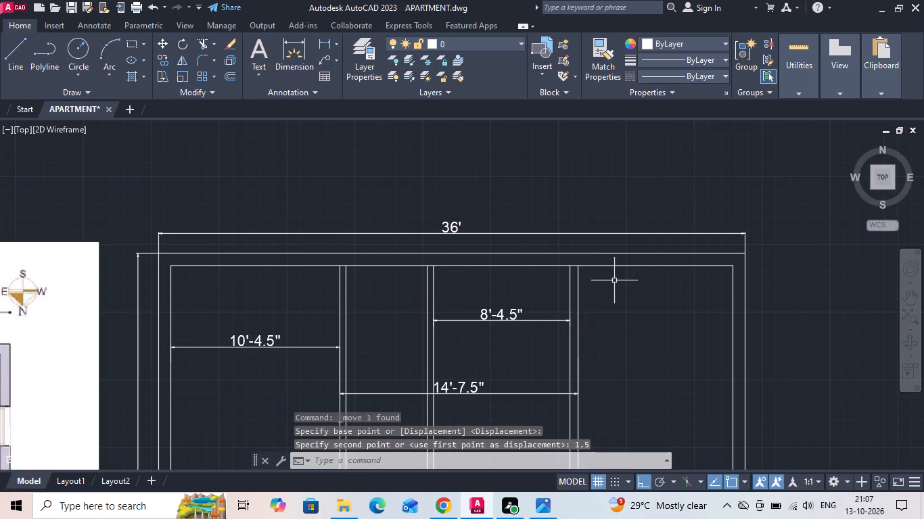
Move the left face line of the right partition beside the balcony bay 1.5" to the right.
{"action": "scroll", "coordinate": [512, 295], "scroll_direction": "up", "scroll_amount": 2}
{"action": "left_click", "coordinate": [661, 277]}
{"action": "left_click", "coordinate": [637, 274]}
{"action": "right_click", "coordinate": [637, 274]}
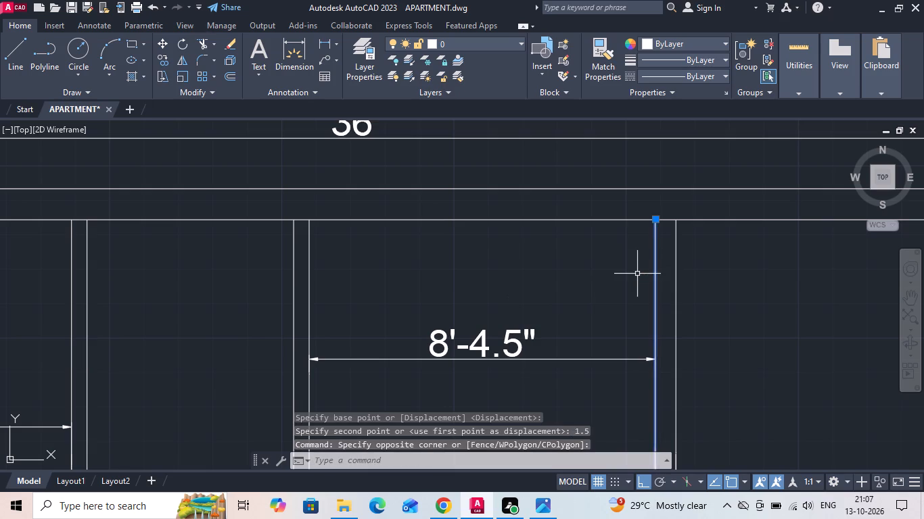
{"action": "left_click", "coordinate": [678, 248]}
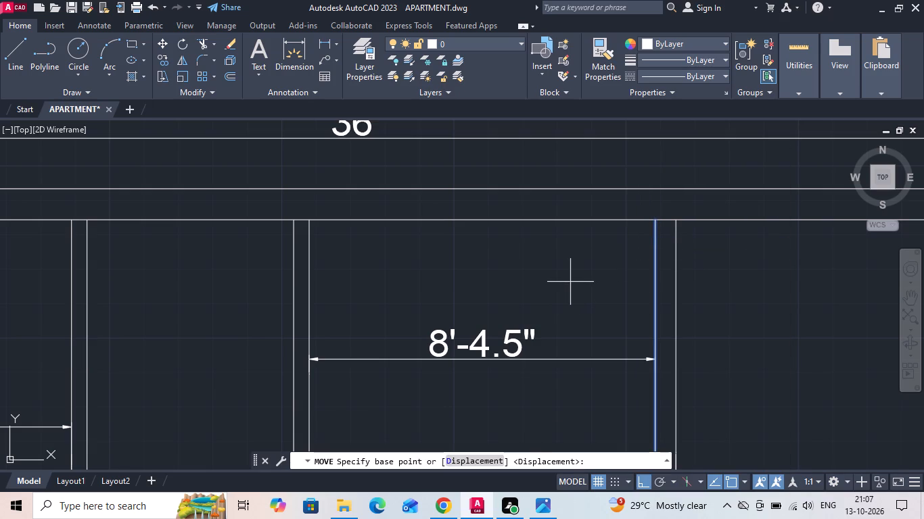
{"action": "left_click", "coordinate": [570, 282]}
{"action": "type", "text": "1.5"}
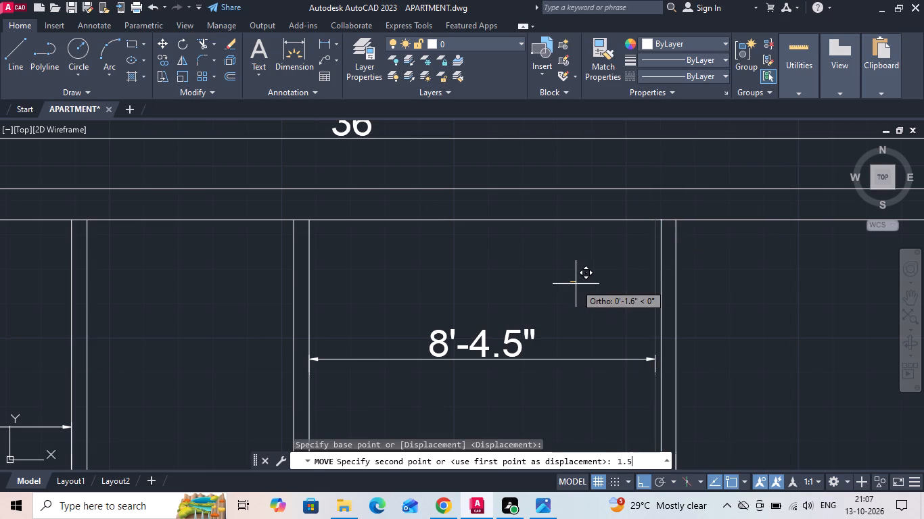
{"action": "key", "text": "Return"}
Examine the toilet, balcony and master bedroom sizes on the FLATS reference image.
{"action": "scroll", "coordinate": [482, 274], "scroll_direction": "down", "scroll_amount": 2}
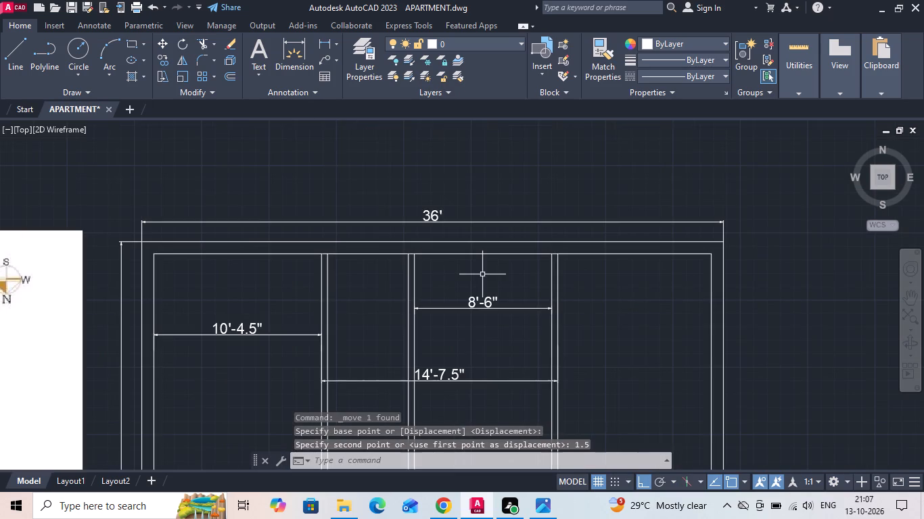
{"action": "scroll", "coordinate": [458, 239], "scroll_direction": "down", "scroll_amount": 1}
{"action": "middle_click_drag", "start_coordinate": [70, 330], "coordinate": [199, 299]}
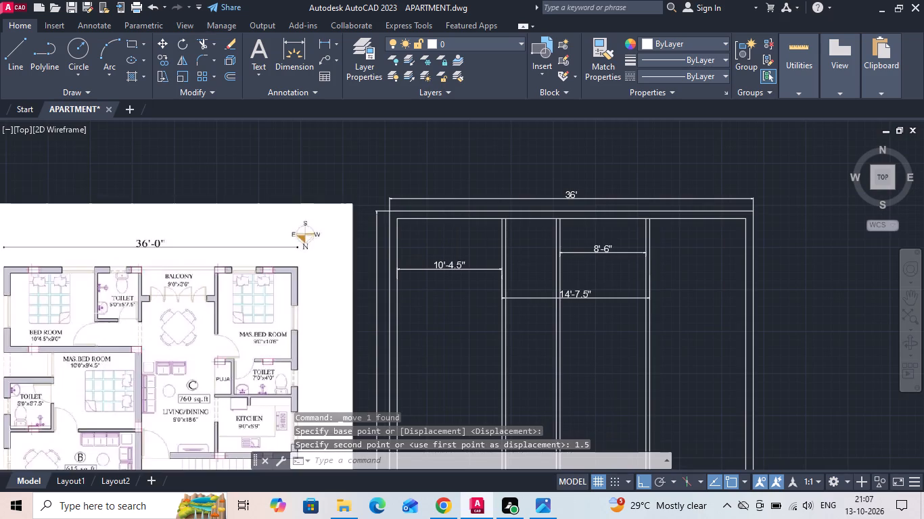
{"action": "scroll", "coordinate": [70, 313], "scroll_direction": "up", "scroll_amount": 2}
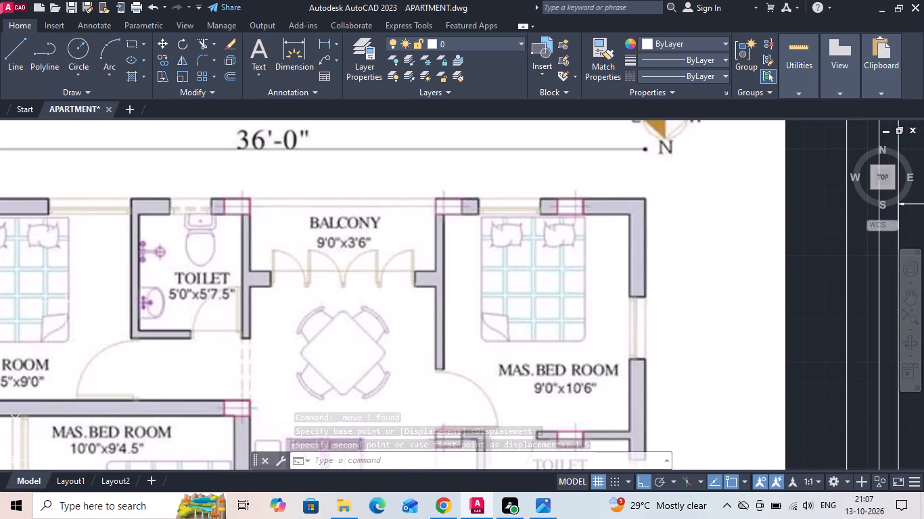
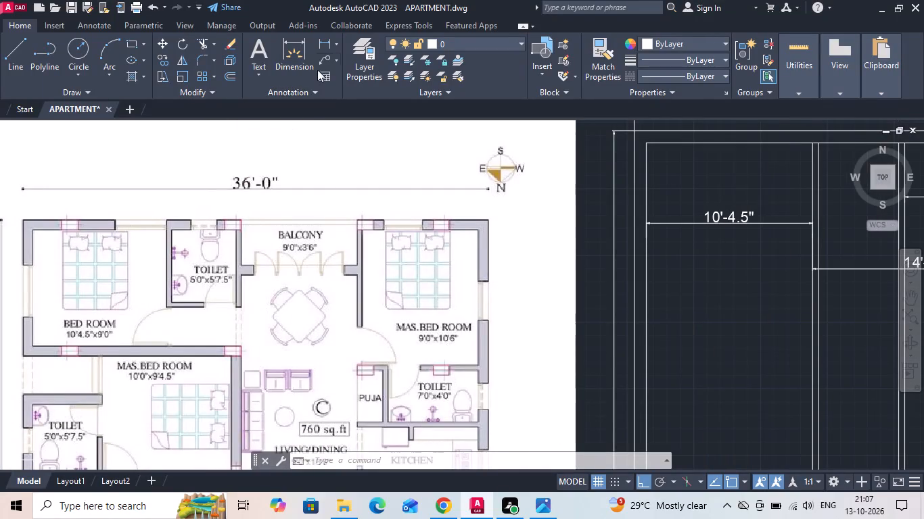
Check the thickness of the wall between the bed room and the master bedroom on the reference image using a temporary linear dimension.
{"action": "left_click", "coordinate": [321, 41]}
{"action": "scroll", "coordinate": [105, 339], "scroll_direction": "up", "scroll_amount": 1}
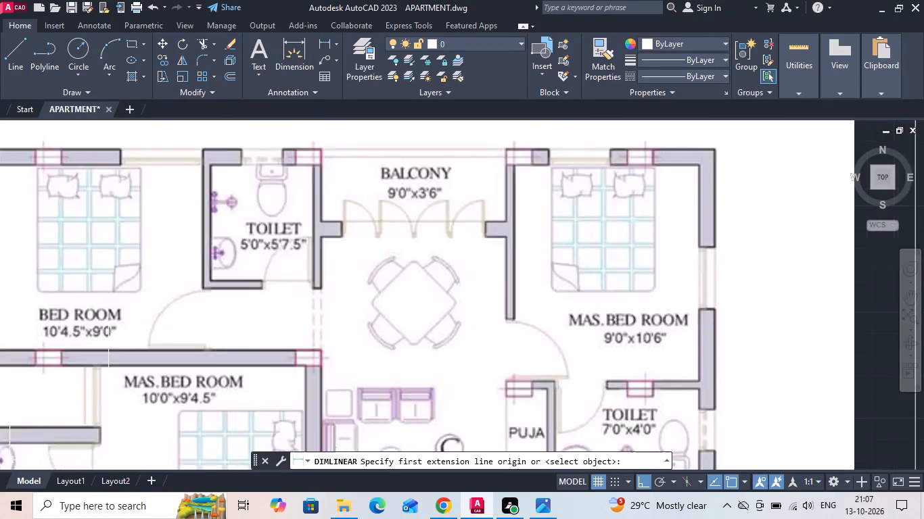
{"action": "scroll", "coordinate": [108, 347], "scroll_direction": "up", "scroll_amount": 1}
{"action": "left_click", "coordinate": [135, 355]}
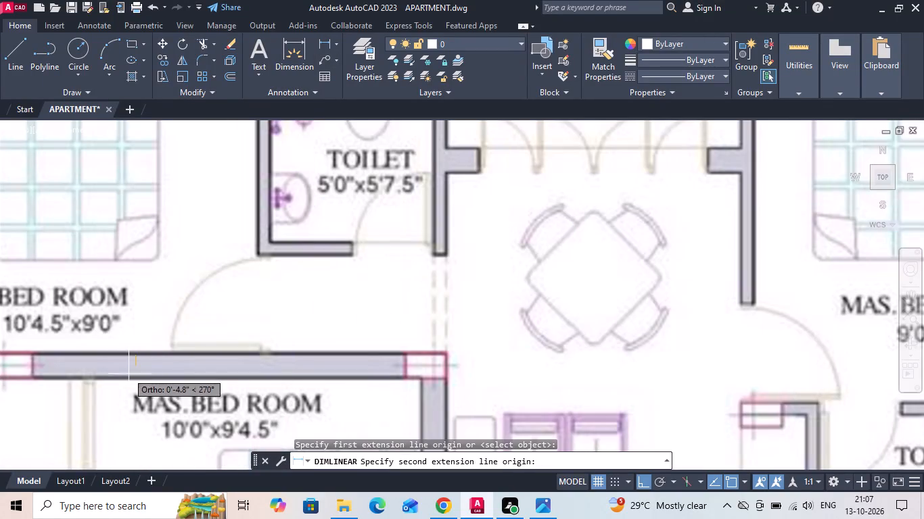
{"action": "left_click", "coordinate": [135, 376]}
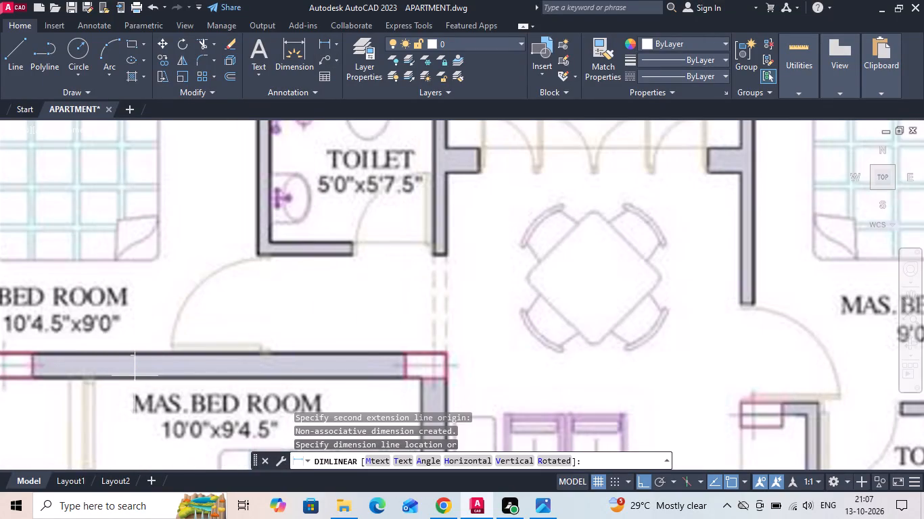
{"action": "key", "text": "Escape"}
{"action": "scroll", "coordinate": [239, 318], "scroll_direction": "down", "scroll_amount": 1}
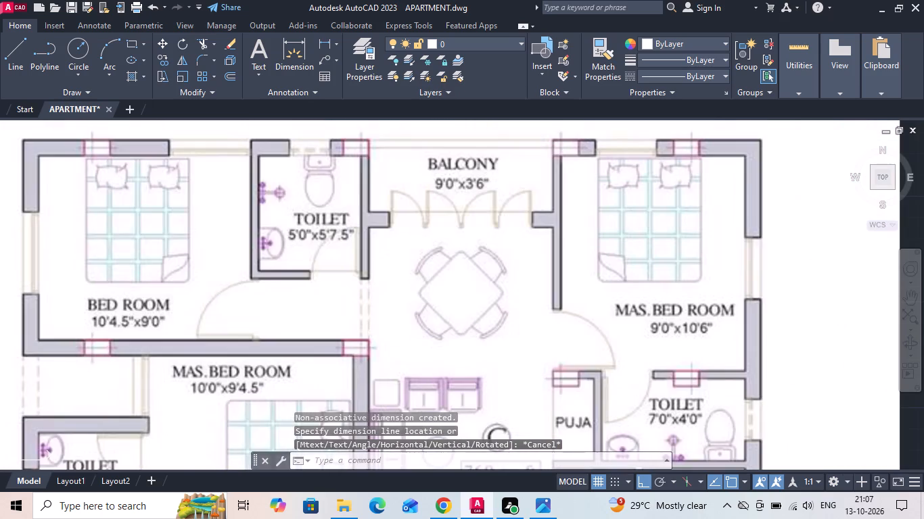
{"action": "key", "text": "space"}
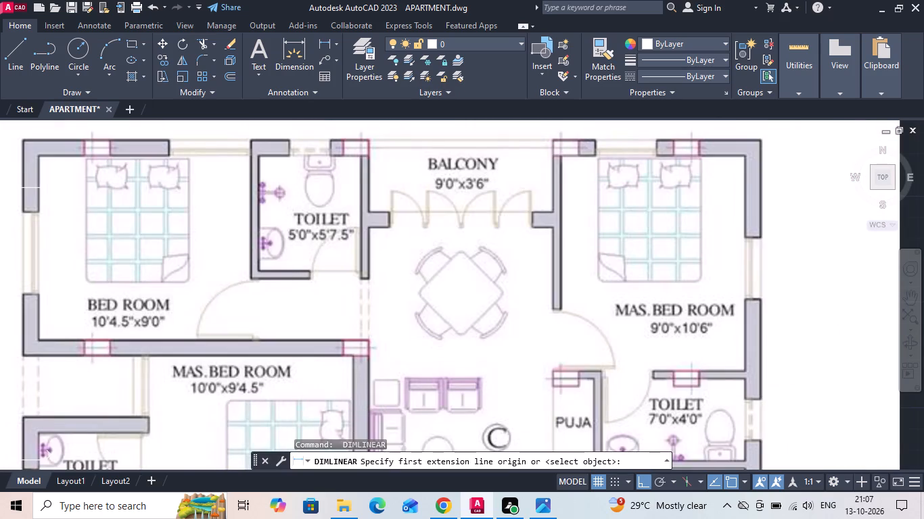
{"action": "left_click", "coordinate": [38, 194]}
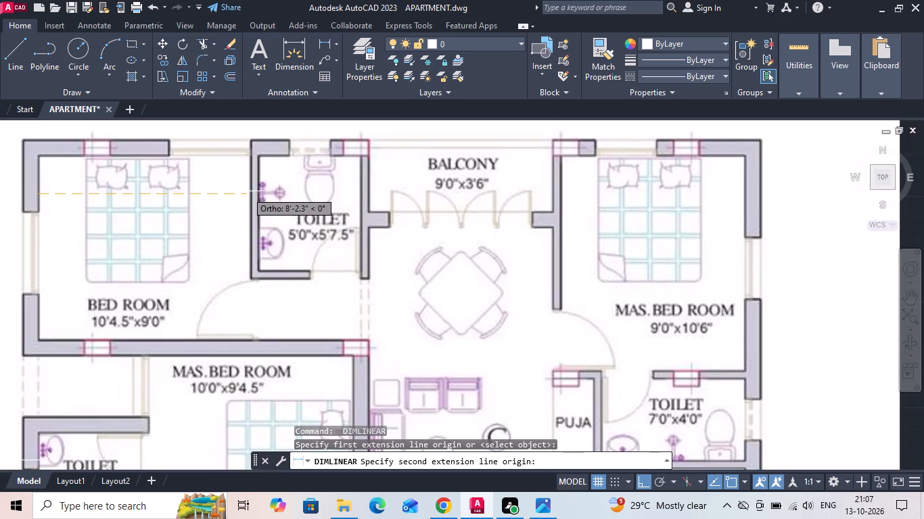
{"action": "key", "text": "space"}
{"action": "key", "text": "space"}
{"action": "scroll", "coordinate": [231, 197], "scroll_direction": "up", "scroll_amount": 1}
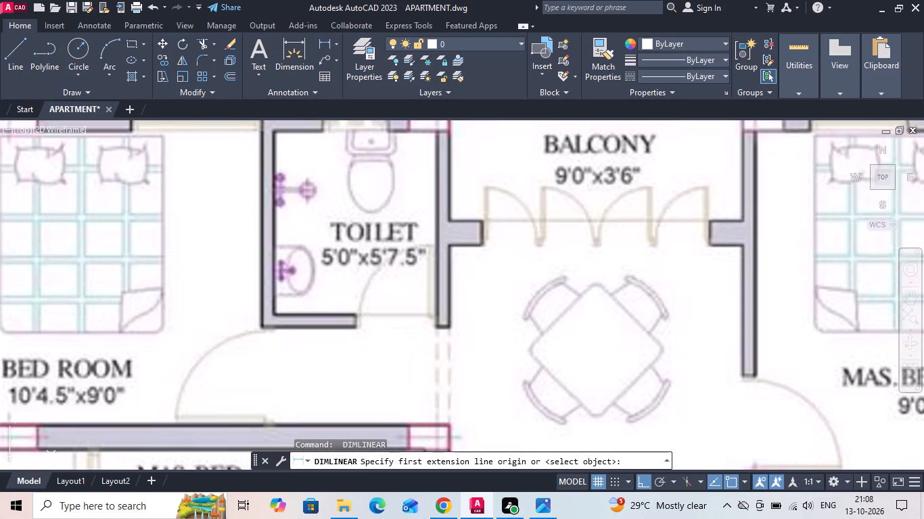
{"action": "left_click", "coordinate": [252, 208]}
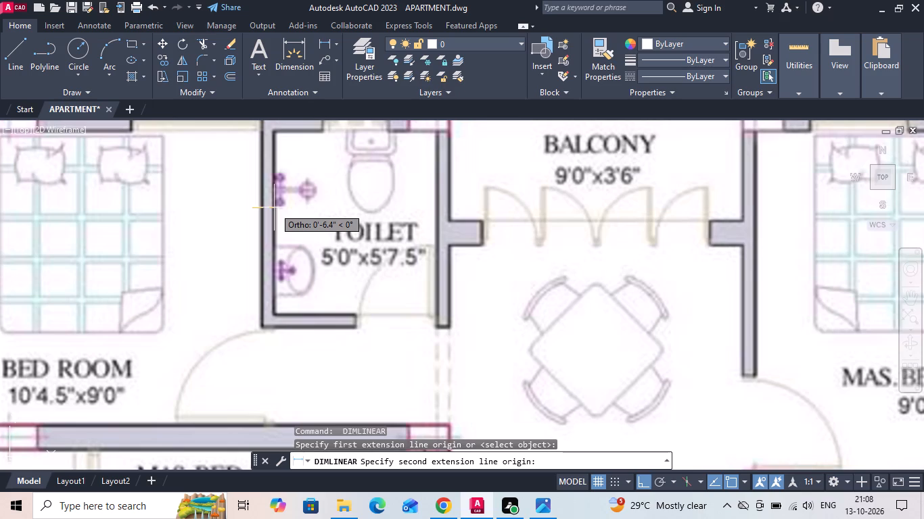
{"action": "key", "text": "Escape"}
Check the clear width of the bay between the balcony's right partition and the right outer wall with a temporary linear dimension.
{"action": "scroll", "coordinate": [182, 236], "scroll_direction": "down", "scroll_amount": 1}
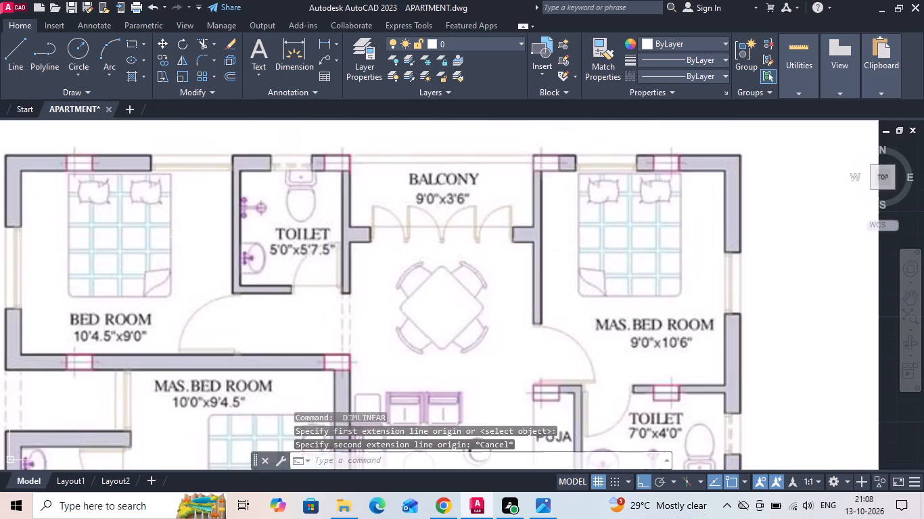
{"action": "scroll", "coordinate": [170, 241], "scroll_direction": "down", "scroll_amount": 1}
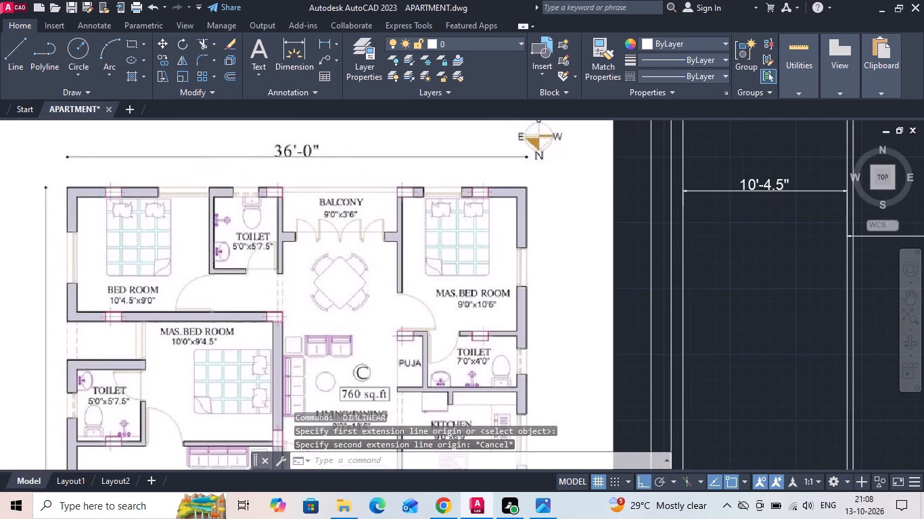
{"action": "scroll", "coordinate": [137, 241], "scroll_direction": "down", "scroll_amount": 1}
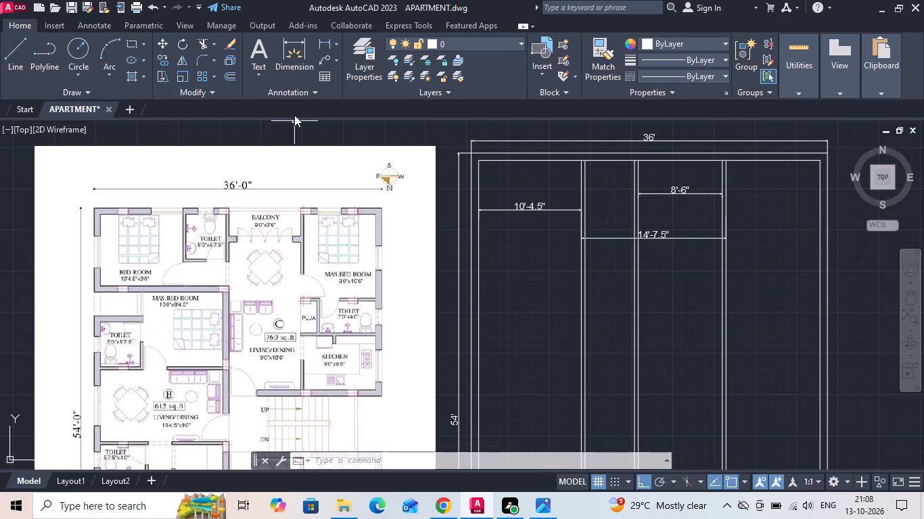
{"action": "left_click", "coordinate": [320, 45]}
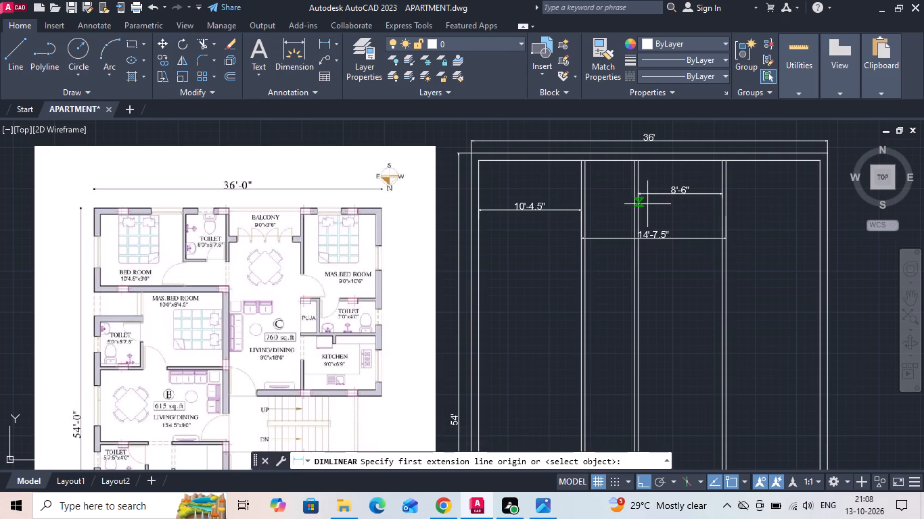
{"action": "left_click", "coordinate": [726, 251]}
{"action": "left_click", "coordinate": [816, 254]}
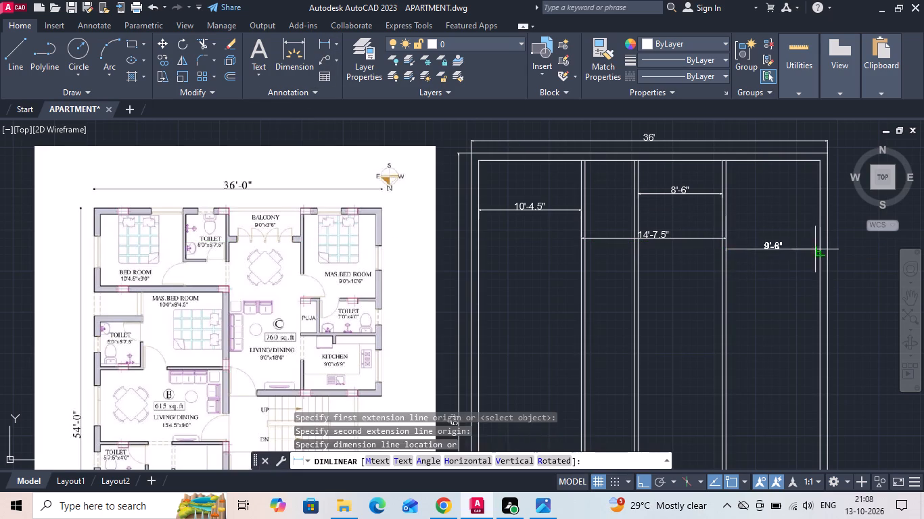
{"action": "scroll", "coordinate": [813, 248], "scroll_direction": "up", "scroll_amount": 1}
{"action": "scroll", "coordinate": [812, 247], "scroll_direction": "down", "scroll_amount": 1}
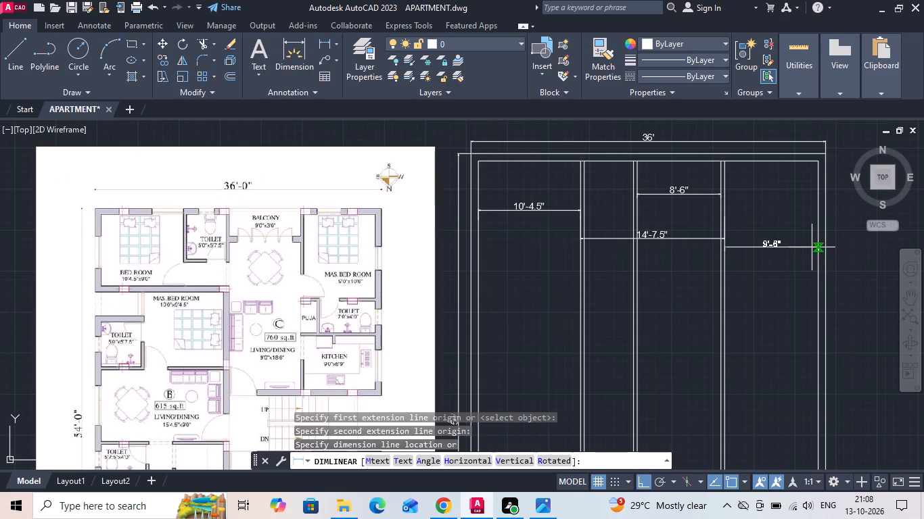
{"action": "key", "text": "Escape"}
Move both lines of the balcony bay's right partition, together with the 14'-7.5" dimension, 6" to the right.
{"action": "scroll", "coordinate": [779, 247], "scroll_direction": "up", "scroll_amount": 2}
{"action": "left_click_drag", "start_coordinate": [743, 205], "coordinate": [715, 205]}
{"action": "left_click", "coordinate": [555, 196]}
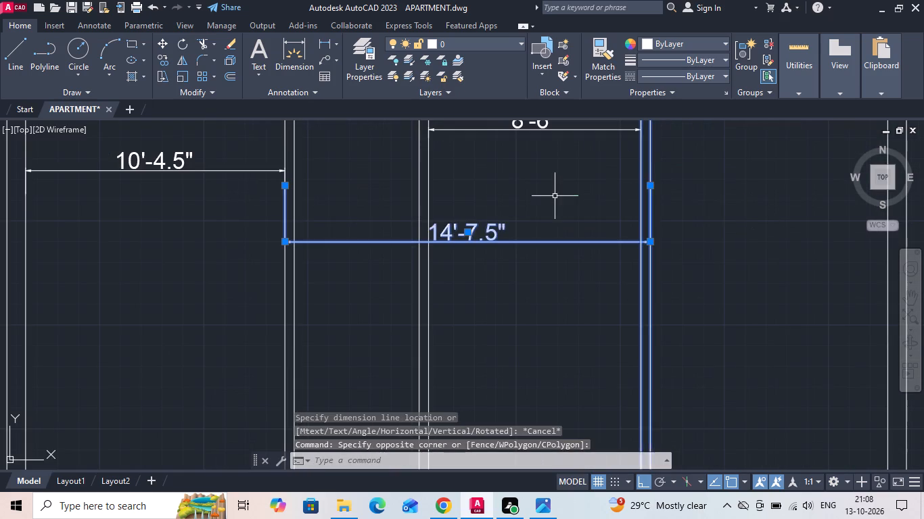
{"action": "right_click", "coordinate": [555, 196]}
{"action": "left_click", "coordinate": [576, 263]}
{"action": "left_click_drag", "start_coordinate": [516, 356], "coordinate": [522, 357]}
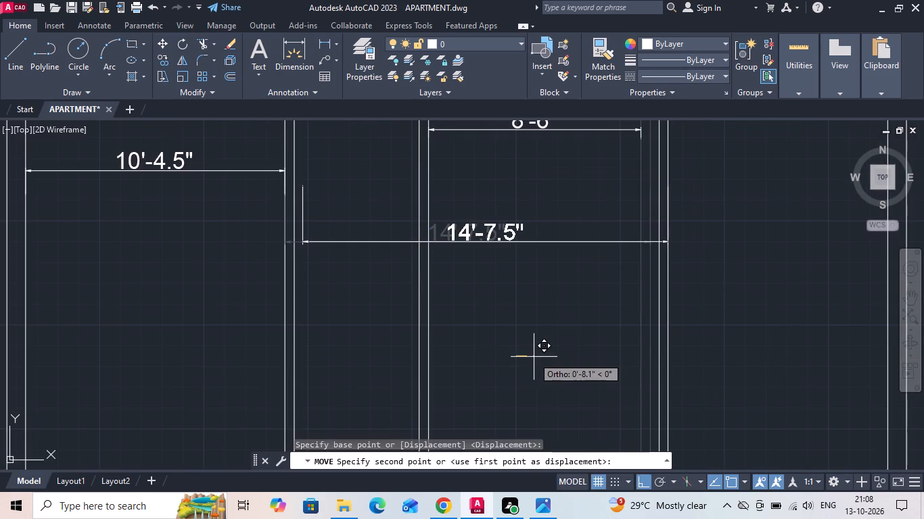
{"action": "key", "text": "6"}
{"action": "key", "text": "space"}
Delete the overall dimension spanning the toilet and balcony bays.
{"action": "scroll", "coordinate": [532, 354], "scroll_direction": "down", "scroll_amount": 1}
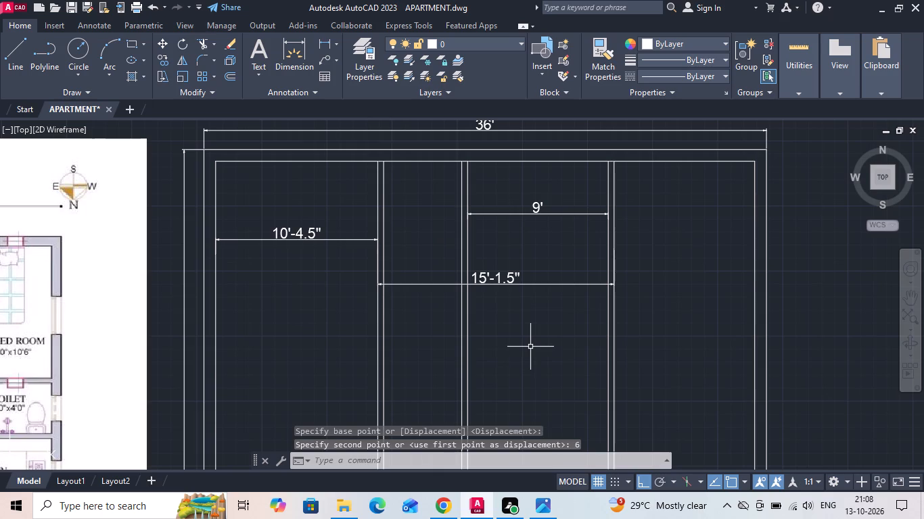
{"action": "scroll", "coordinate": [580, 268], "scroll_direction": "down", "scroll_amount": 1}
{"action": "left_click", "coordinate": [560, 295]}
{"action": "left_click", "coordinate": [555, 259]}
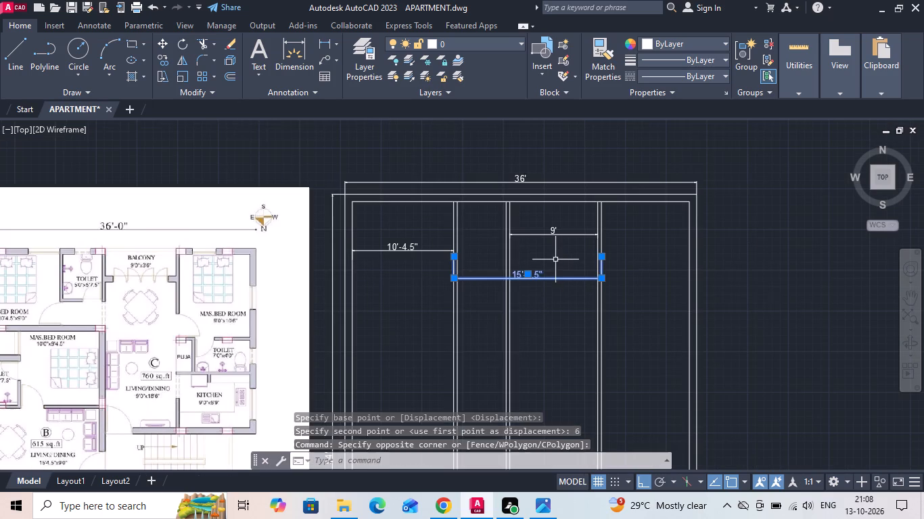
{"action": "key", "text": "Delete"}
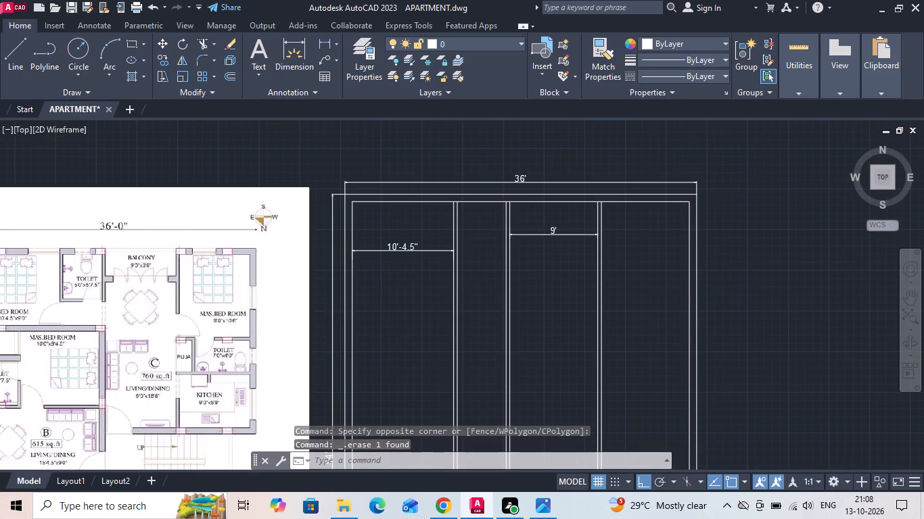
Offset the inner line of the top outer wall 10'6" downward for the master bedroom's lower wall.
{"action": "type", "text": "O"}
{"action": "key", "text": "space"}
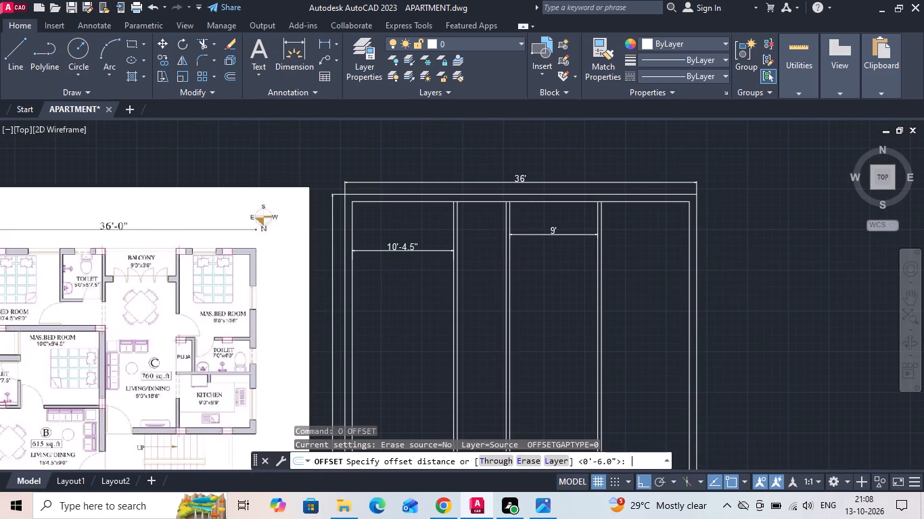
{"action": "key", "text": "1"}
{"action": "key", "text": "0"}
{"action": "key", "text": "apostrophe"}
{"action": "type", "text": "6"}
{"action": "key", "text": "space"}
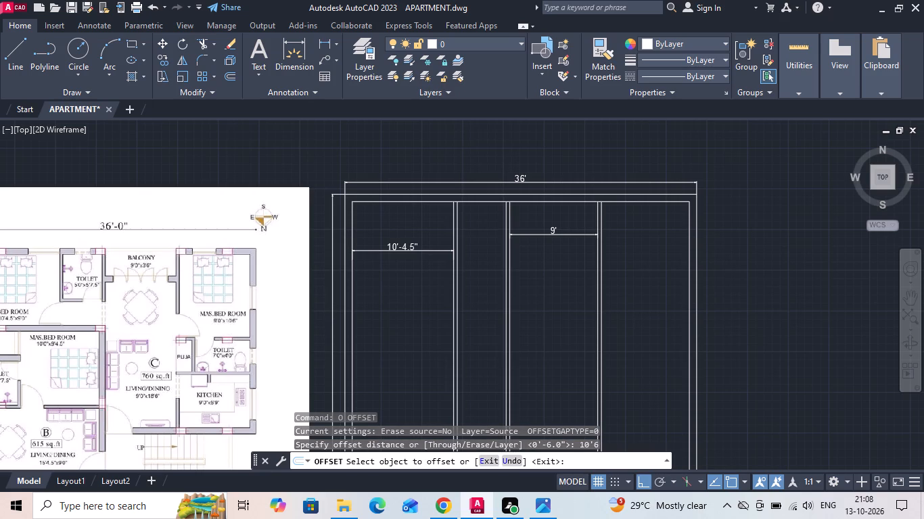
{"action": "left_click", "coordinate": [634, 201]}
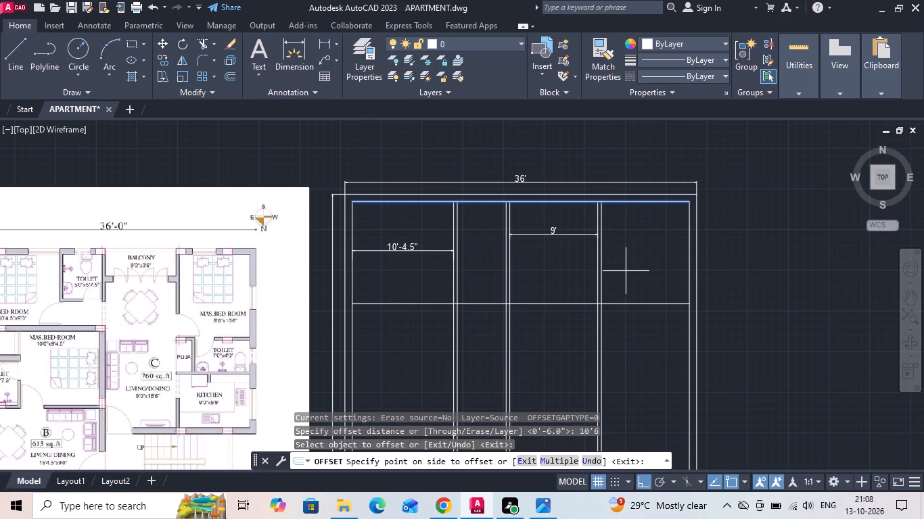
{"action": "left_click", "coordinate": [626, 271]}
{"action": "key", "text": "Escape"}
Offset the master bedroom's lower wall line 4.5" downward to give the wall its thickness.
{"action": "key", "text": "o"}
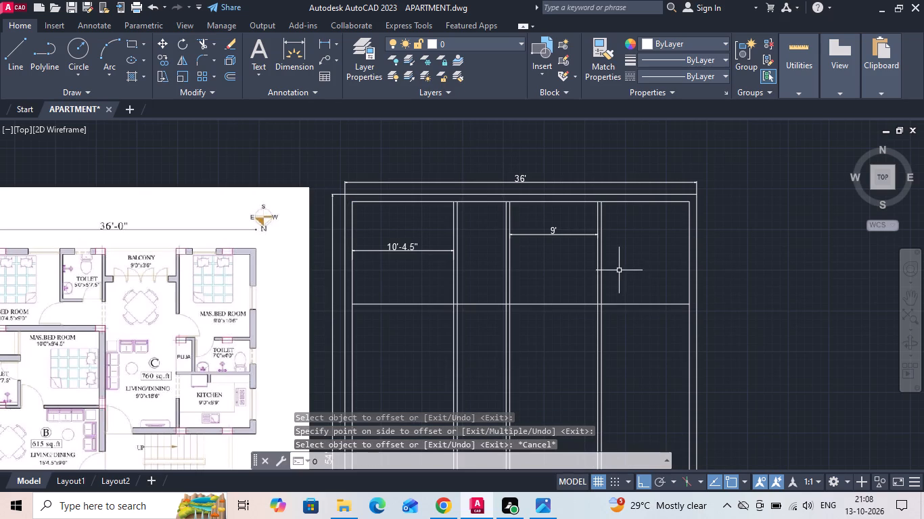
{"action": "key", "text": "space"}
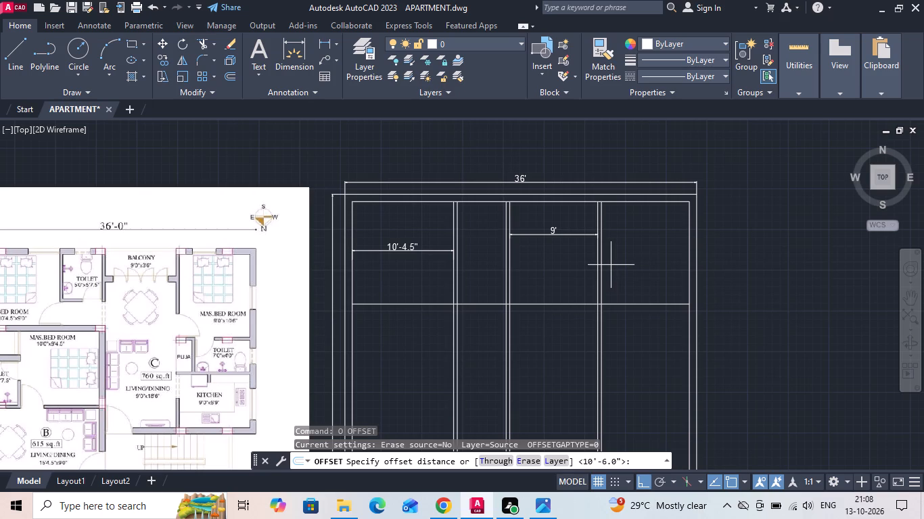
{"action": "type", "text": "4."}
{"action": "type", "text": "5"}
{"action": "key", "text": "space"}
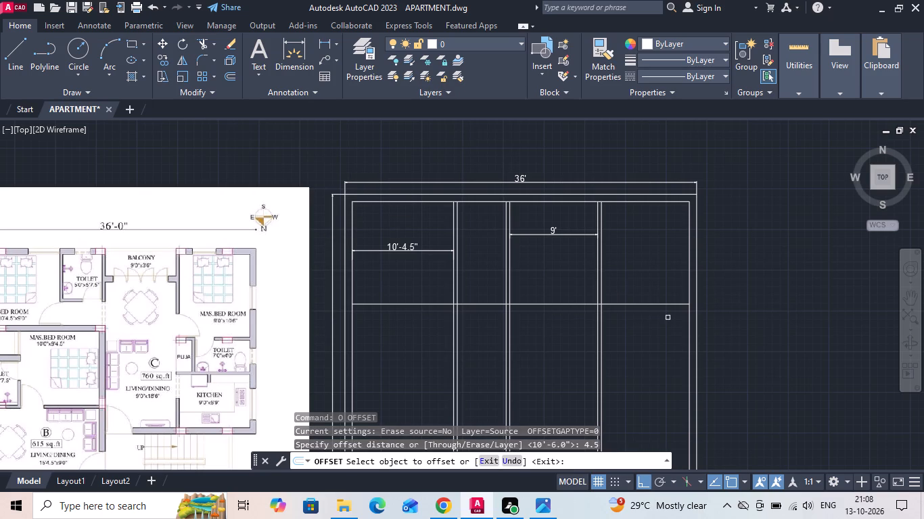
{"action": "scroll", "coordinate": [645, 313], "scroll_direction": "up", "scroll_amount": 1}
{"action": "left_click_drag", "start_coordinate": [632, 299], "coordinate": [624, 323]}
{"action": "left_click", "coordinate": [615, 339]}
{"action": "key", "text": "Escape"}
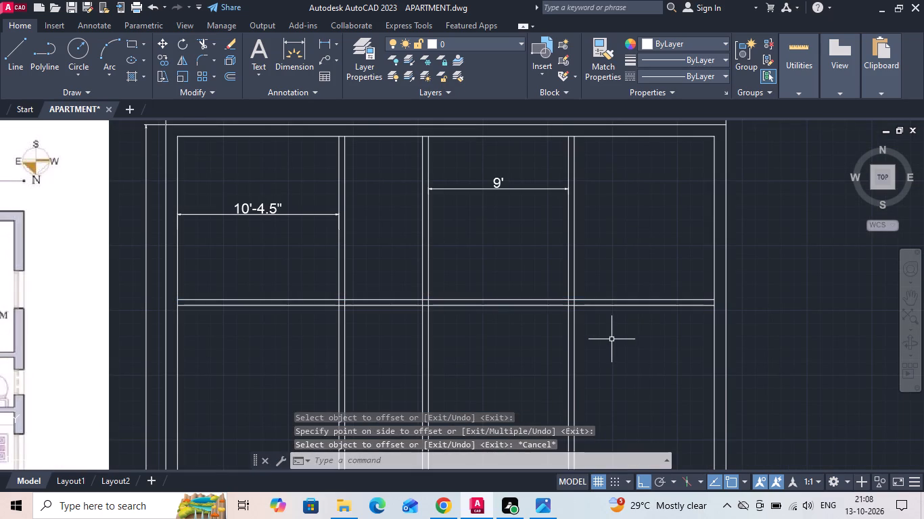
Trim the two horizontal wall lines where they cross the balcony bay.
{"action": "key", "text": "t"}
{"action": "key", "text": "r"}
{"action": "key", "text": "space"}
{"action": "left_click_drag", "start_coordinate": [514, 289], "coordinate": [511, 352]}
{"action": "key", "text": "Escape"}
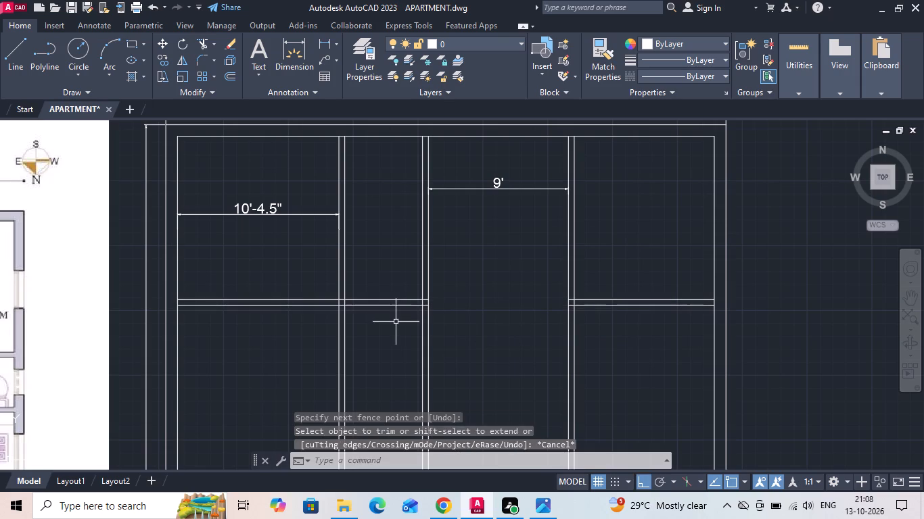
Delete the two leftover horizontal wall lines across the bed room and toilet bays.
{"action": "left_click", "coordinate": [395, 322]}
{"action": "left_click", "coordinate": [383, 278]}
{"action": "key", "text": "Delete"}
Trim the top outer wall's inner line between the faces of the three vertical partitions to open their junctions.
{"action": "scroll", "coordinate": [575, 293], "scroll_direction": "down", "scroll_amount": 1}
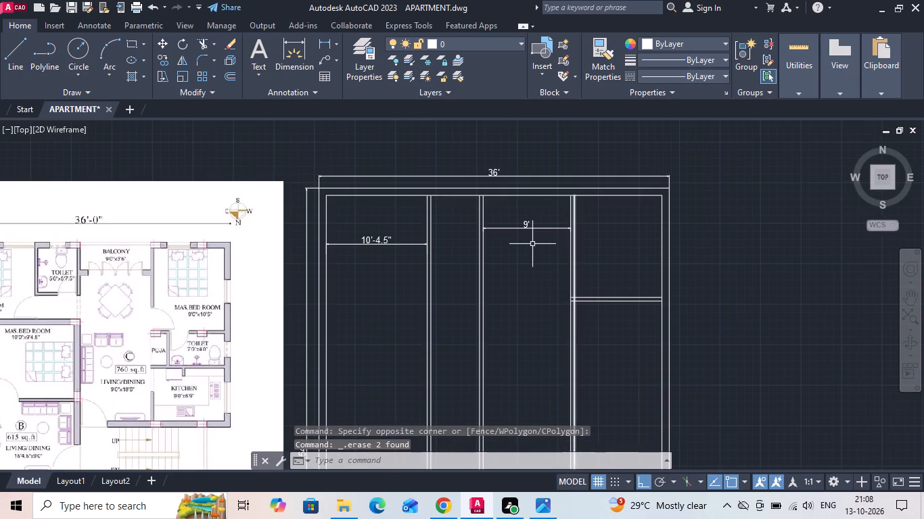
{"action": "type", "text": "TR"}
{"action": "key", "text": "space"}
{"action": "scroll", "coordinate": [560, 199], "scroll_direction": "up", "scroll_amount": 2}
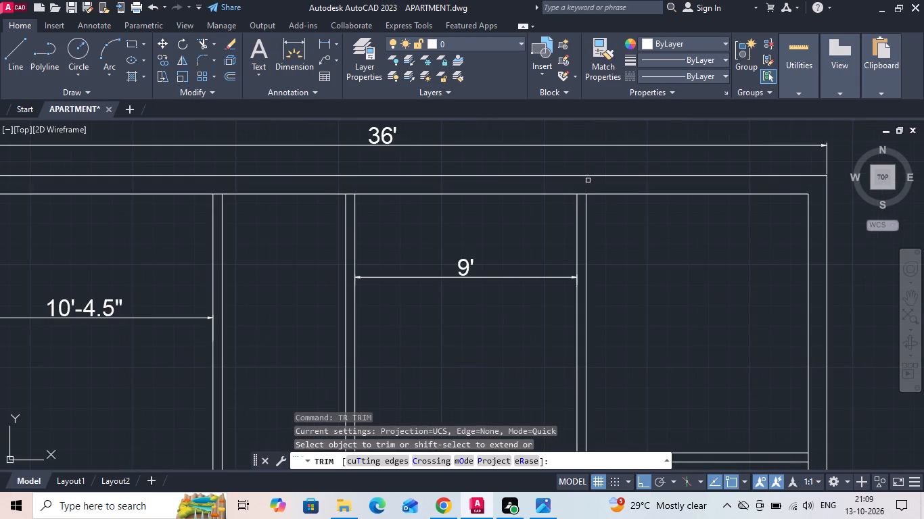
{"action": "left_click", "coordinate": [582, 195]}
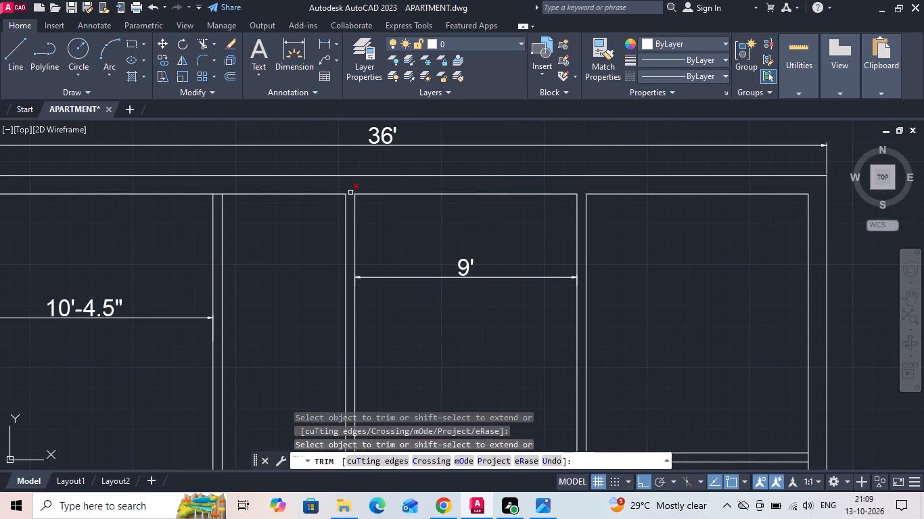
{"action": "left_click", "coordinate": [350, 193]}
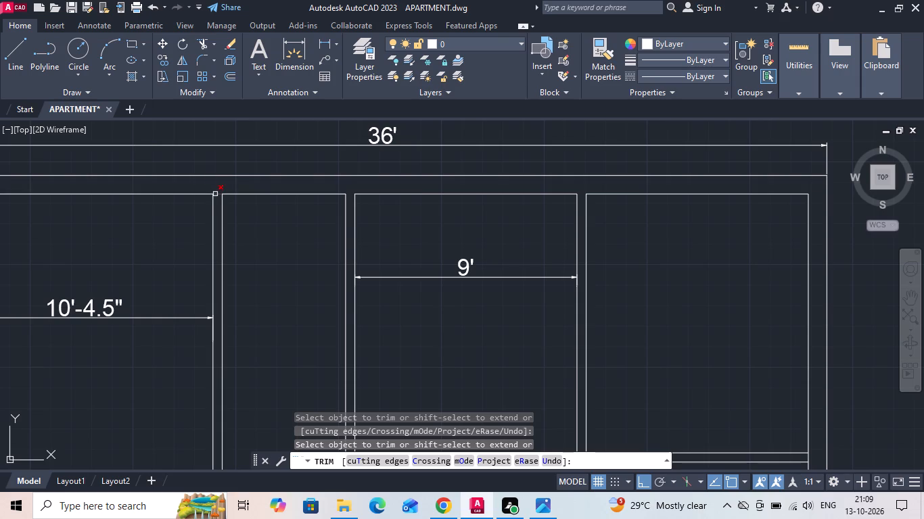
{"action": "left_click", "coordinate": [216, 195]}
{"action": "key", "text": "Escape"}
Examine the room layout and sizes on the FLATS reference plan beside the drafted walls.
{"action": "scroll", "coordinate": [509, 245], "scroll_direction": "down", "scroll_amount": 4}
{"action": "middle_click_drag", "start_coordinate": [283, 366], "coordinate": [283, 270]}
{"action": "scroll", "coordinate": [306, 325], "scroll_direction": "up", "scroll_amount": 2}
{"action": "scroll", "coordinate": [371, 351], "scroll_direction": "up", "scroll_amount": 1}
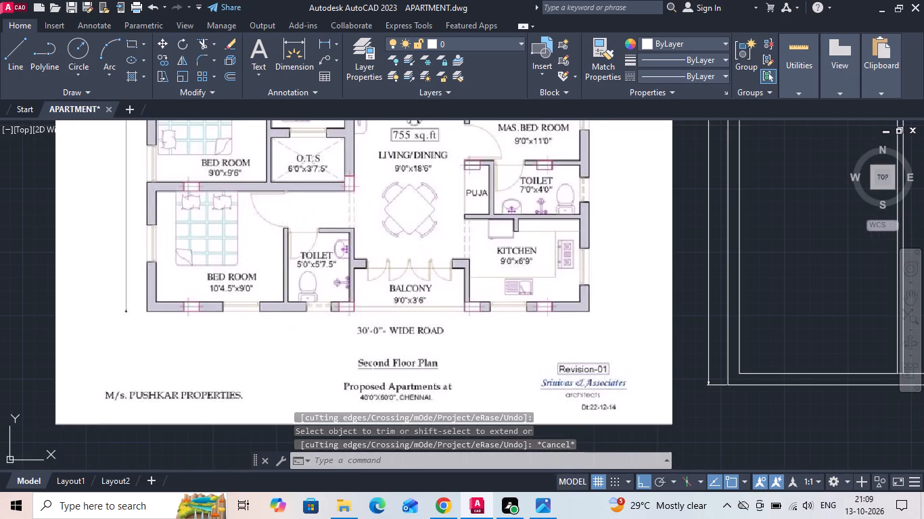
{"action": "scroll", "coordinate": [264, 353], "scroll_direction": "down", "scroll_amount": 1}
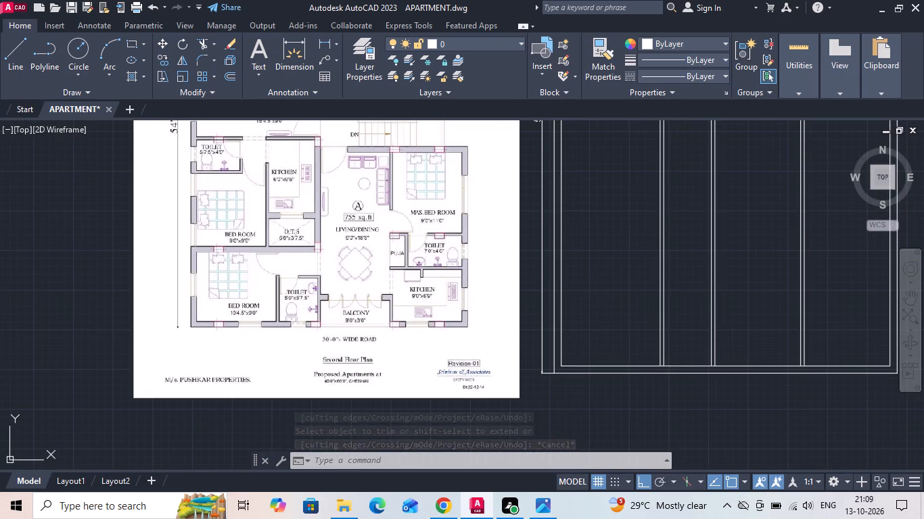
{"action": "scroll", "coordinate": [164, 369], "scroll_direction": "down", "scroll_amount": 2}
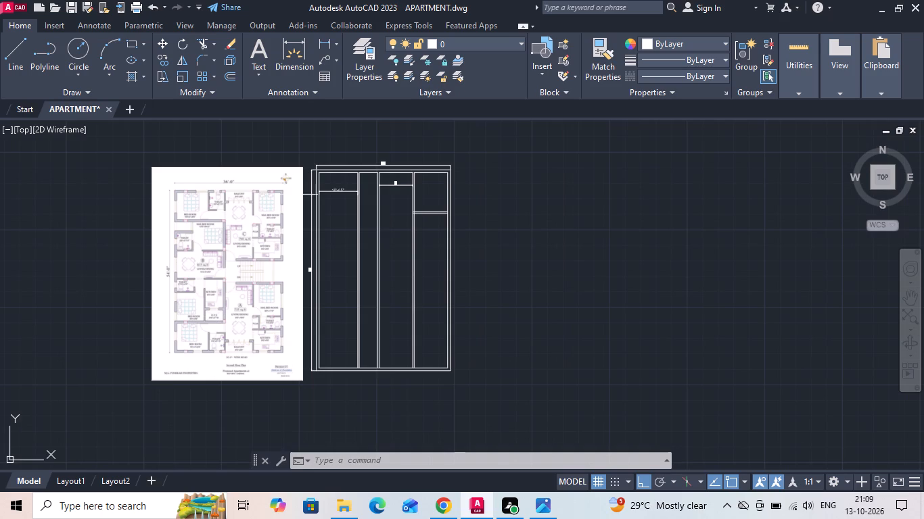
{"action": "scroll", "coordinate": [294, 195], "scroll_direction": "up", "scroll_amount": 2}
{"action": "middle_click_drag", "start_coordinate": [327, 200], "coordinate": [398, 226]}
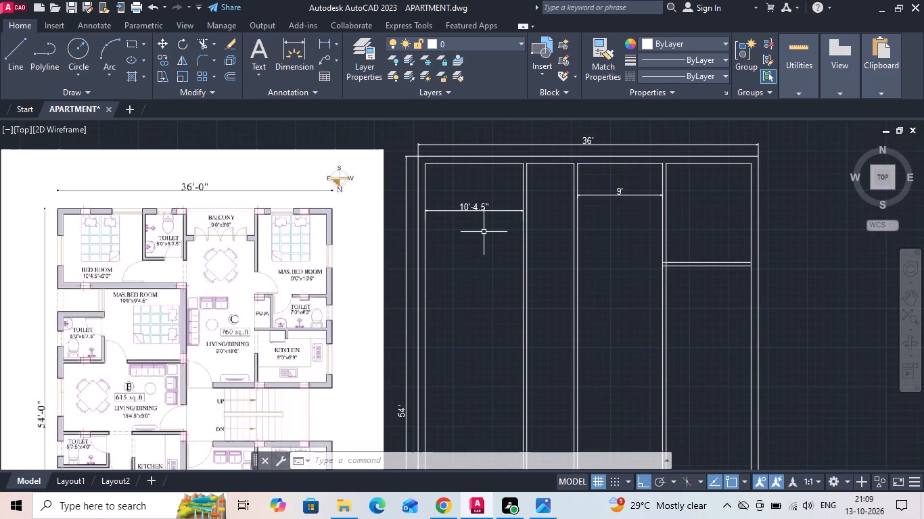
{"action": "key", "text": "Escape"}
Copy the top inner wall line of the toilet bay, beside the 10'-4.5" bed room, 5'7.5" downward.
{"action": "scroll", "coordinate": [524, 148], "scroll_direction": "up", "scroll_amount": 2}
{"action": "left_click_drag", "start_coordinate": [547, 180], "coordinate": [543, 210]}
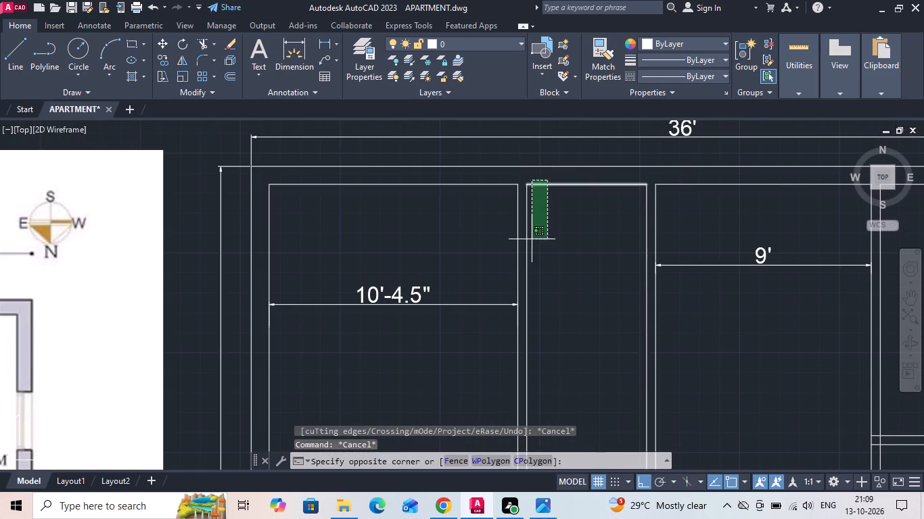
{"action": "left_click", "coordinate": [532, 239]}
{"action": "right_click", "coordinate": [531, 239]}
{"action": "left_click", "coordinate": [586, 254]}
{"action": "left_click_drag", "start_coordinate": [596, 309], "coordinate": [596, 320]}
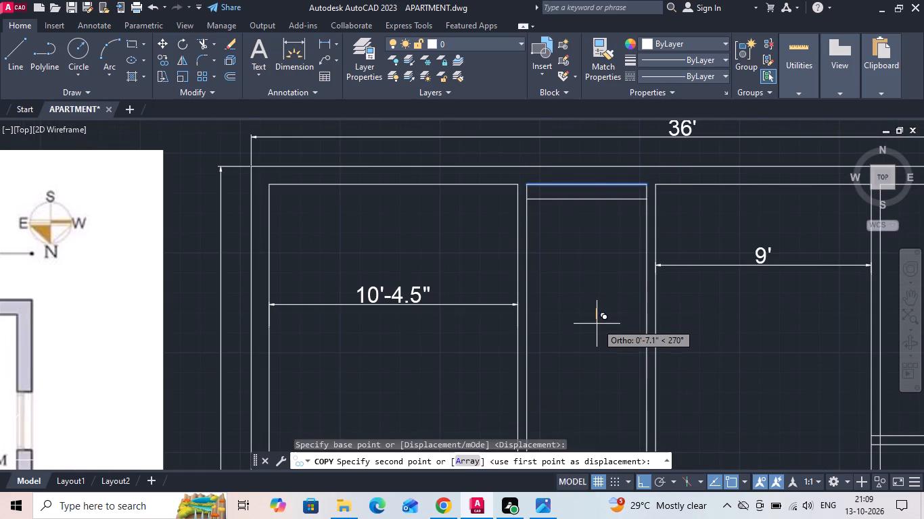
{"action": "type", "text": "5'7.5"}
{"action": "key", "text": "Return"}
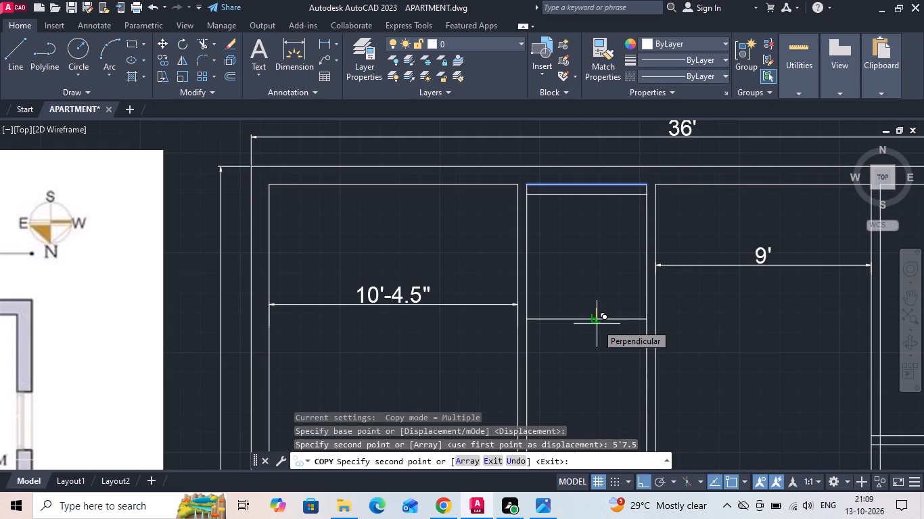
{"action": "key", "text": "Escape"}
Offset the toilet's new lower wall line 4.5" downward to give the wall its thickness.
{"action": "key", "text": "o"}
{"action": "key", "text": "space"}
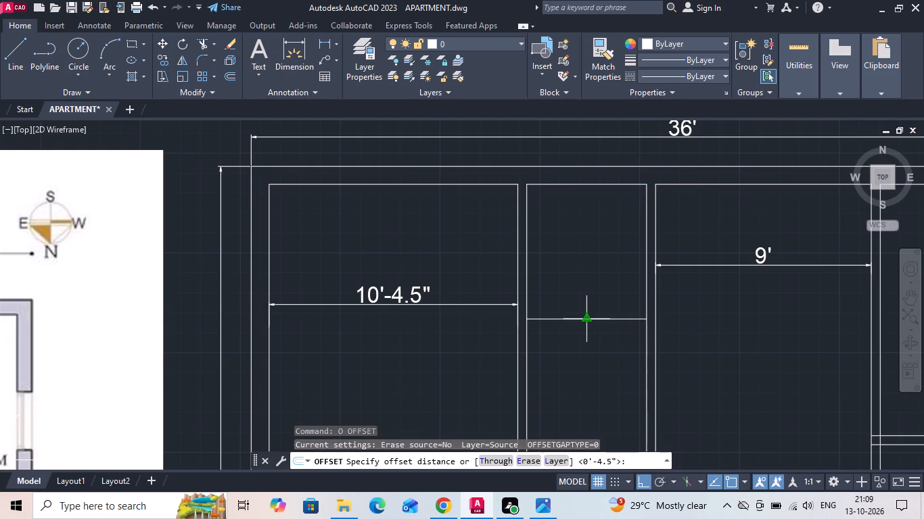
{"action": "key", "text": "4"}
{"action": "key", "text": "period"}
{"action": "type", "text": "5"}
{"action": "key", "text": "space"}
{"action": "left_click_drag", "start_coordinate": [579, 322], "coordinate": [578, 327]}
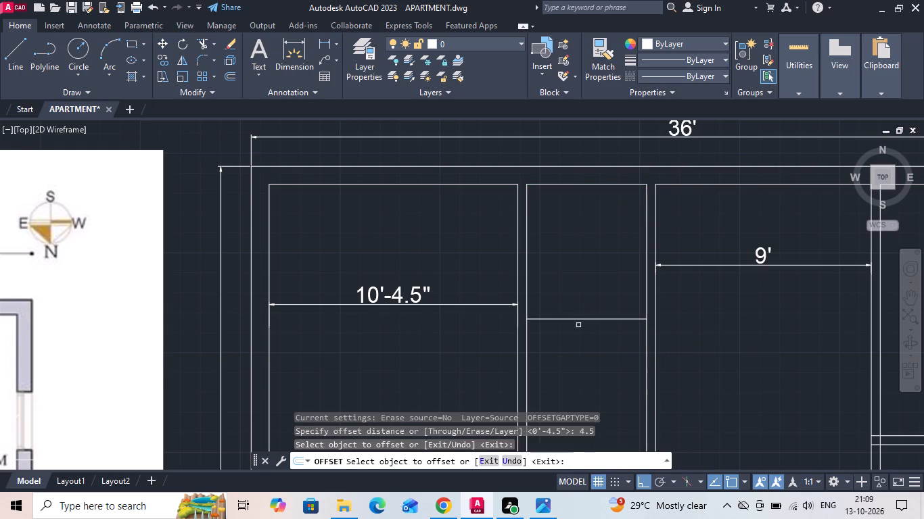
{"action": "left_click_drag", "start_coordinate": [578, 327], "coordinate": [570, 341]}
{"action": "left_click", "coordinate": [561, 366]}
{"action": "left_click_drag", "start_coordinate": [560, 320], "coordinate": [552, 339]}
{"action": "left_click", "coordinate": [544, 360]}
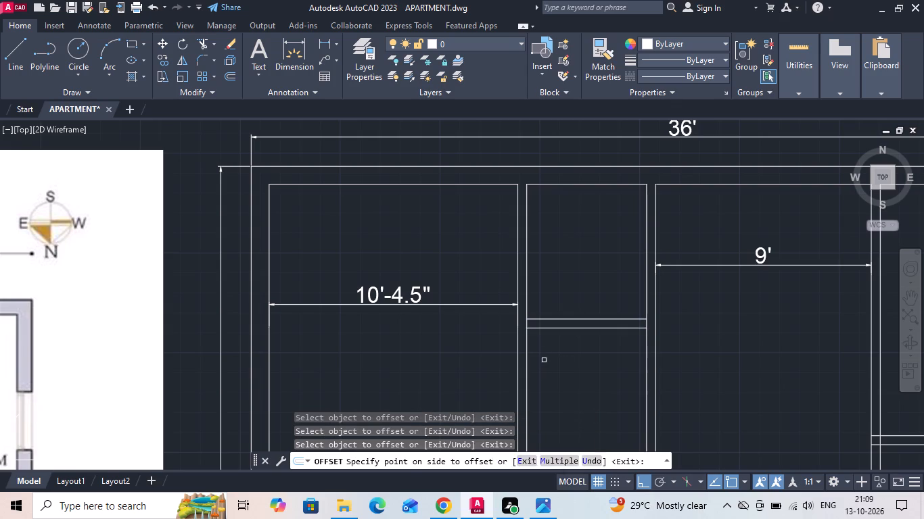
{"action": "scroll", "coordinate": [556, 284], "scroll_direction": "down", "scroll_amount": 1}
{"action": "key", "text": "Escape"}
Offset the top inner wall line of the 10'-4.5" wide bed room 9' downward.
{"action": "type", "text": "O"}
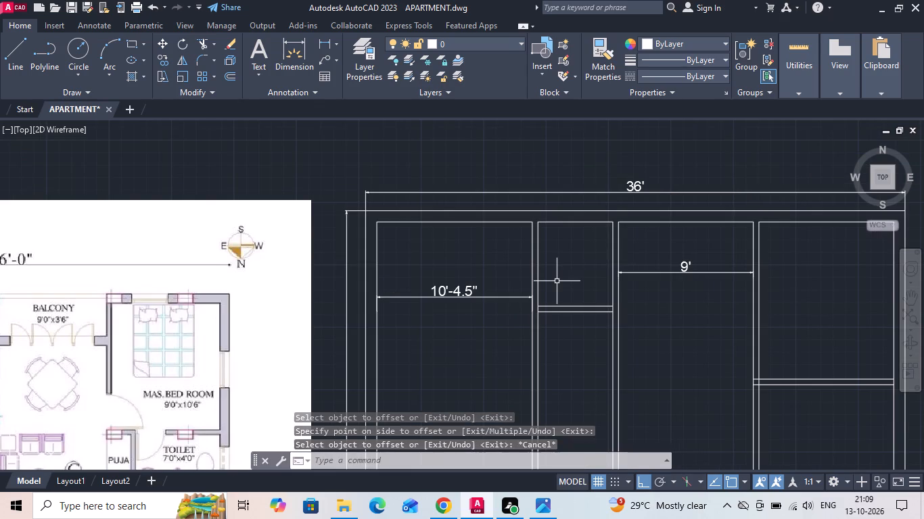
{"action": "key", "text": "space"}
{"action": "scroll", "coordinate": [557, 281], "scroll_direction": "down", "scroll_amount": 1}
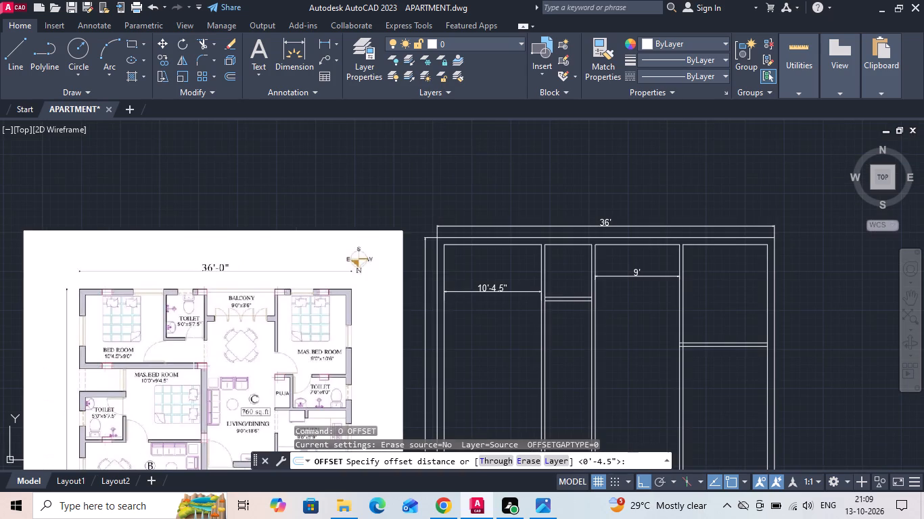
{"action": "type", "text": "9'"}
{"action": "key", "text": "Return"}
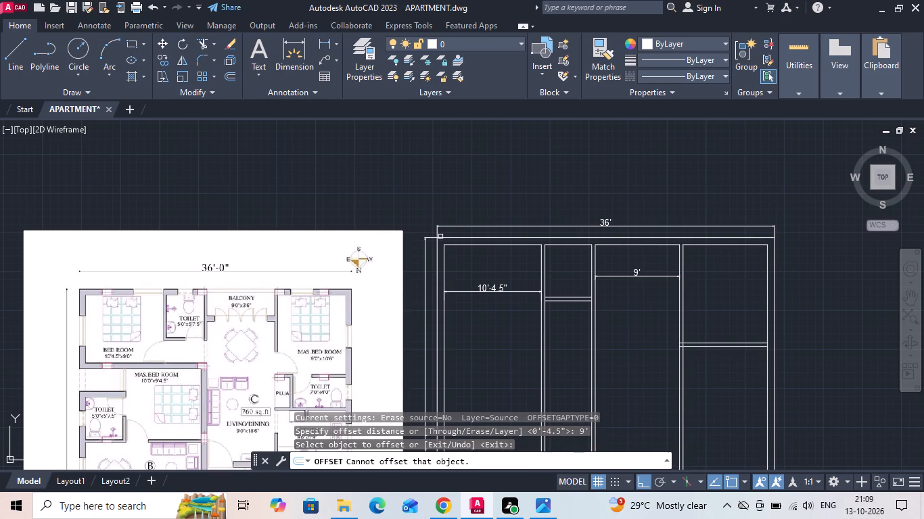
{"action": "left_click", "coordinate": [465, 244]}
{"action": "left_click", "coordinate": [472, 313]}
{"action": "scroll", "coordinate": [512, 324], "scroll_direction": "up", "scroll_amount": 1}
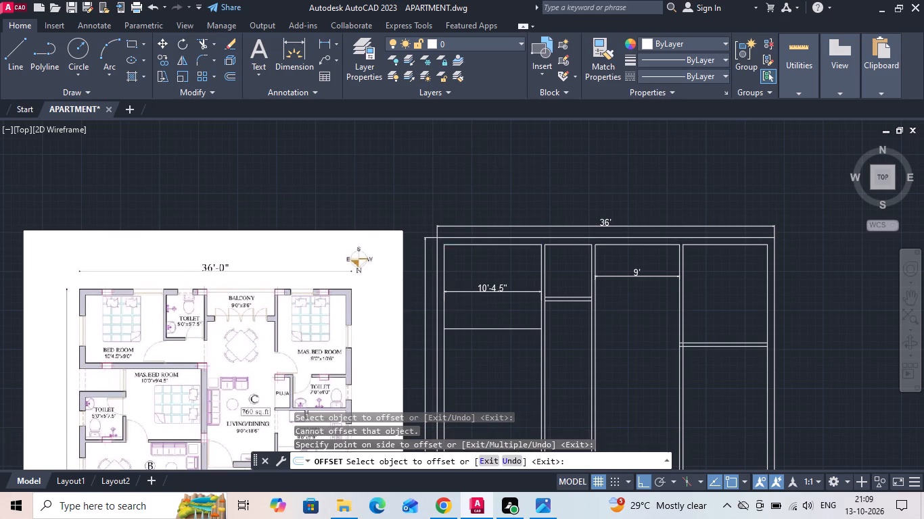
{"action": "key", "text": "Escape"}
Offset the bed room's new lower wall line 4.5" downward.
{"action": "type", "text": "O"}
{"action": "key", "text": "space"}
{"action": "type", "text": "4."}
{"action": "type", "text": "5"}
{"action": "key", "text": "space"}
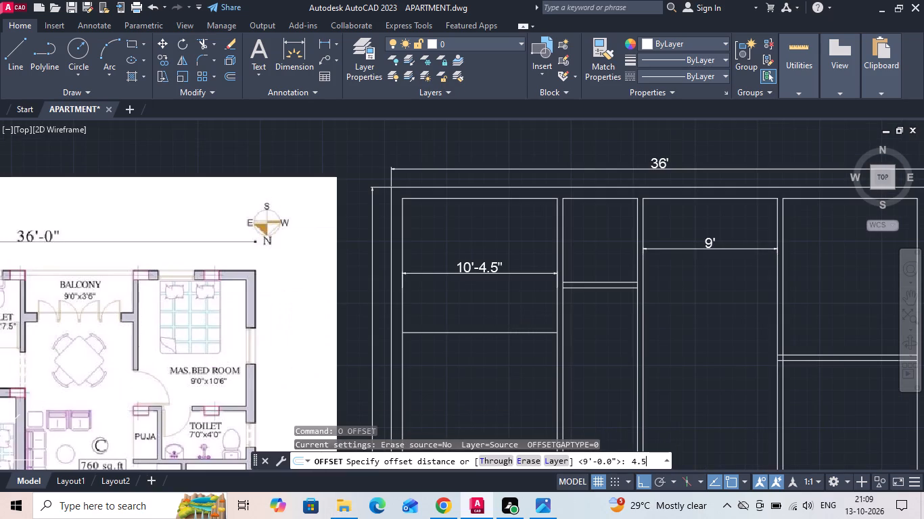
{"action": "left_click", "coordinate": [470, 332]}
{"action": "left_click", "coordinate": [462, 362]}
{"action": "middle_click_drag", "start_coordinate": [461, 362], "coordinate": [480, 298]}
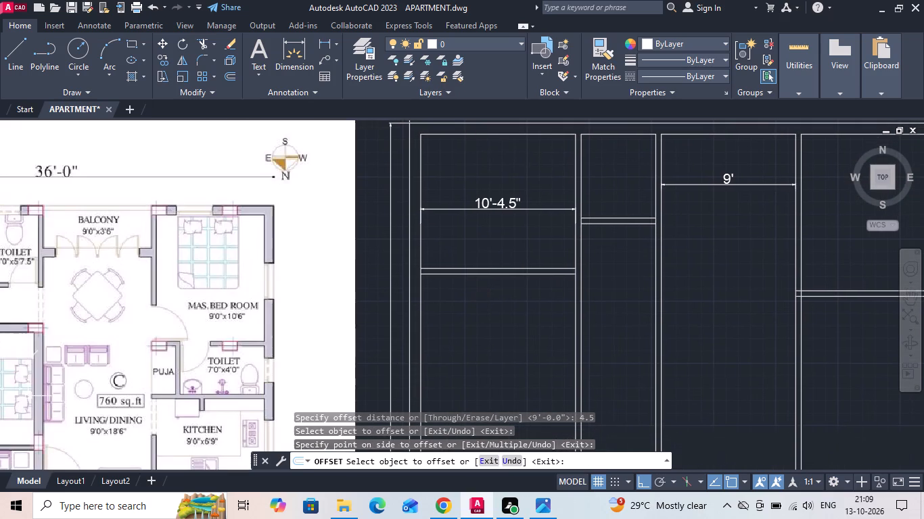
{"action": "key", "text": "Escape"}
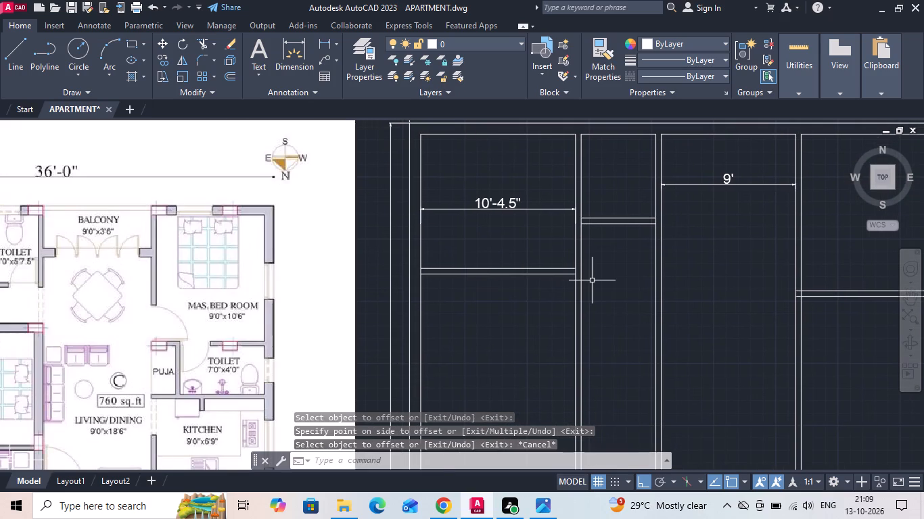
Move the lower face line of the bed room's bottom wall 4.5" further down to thicken the wall.
{"action": "scroll", "coordinate": [599, 285], "scroll_direction": "down", "scroll_amount": 1}
{"action": "scroll", "coordinate": [554, 291], "scroll_direction": "up", "scroll_amount": 1}
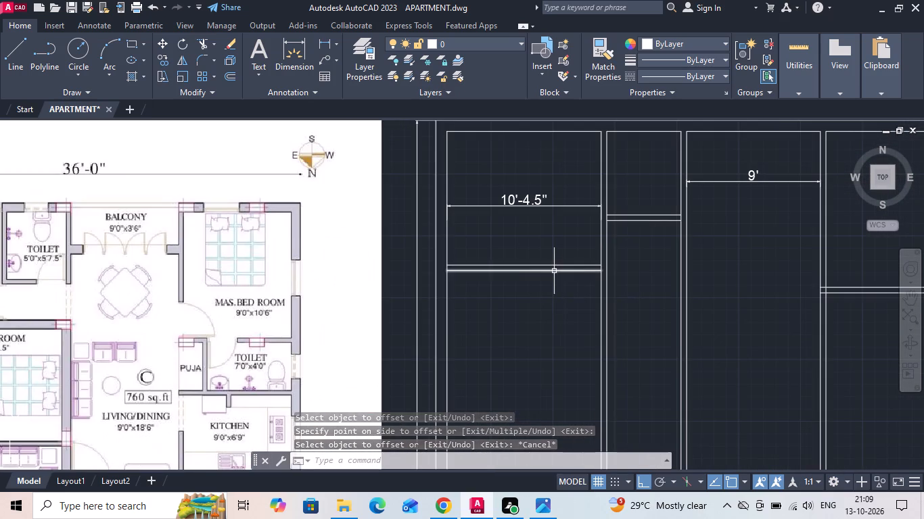
{"action": "left_click", "coordinate": [554, 271]}
{"action": "right_click", "coordinate": [554, 271]}
{"action": "left_click", "coordinate": [578, 249]}
{"action": "left_click_drag", "start_coordinate": [517, 356], "coordinate": [518, 366]}
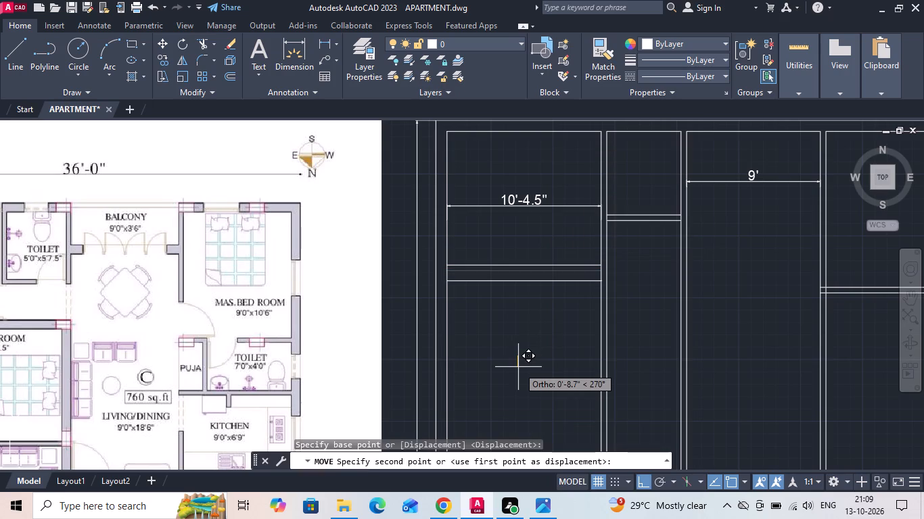
{"action": "type", "text": "4.5"}
{"action": "key", "text": "space"}
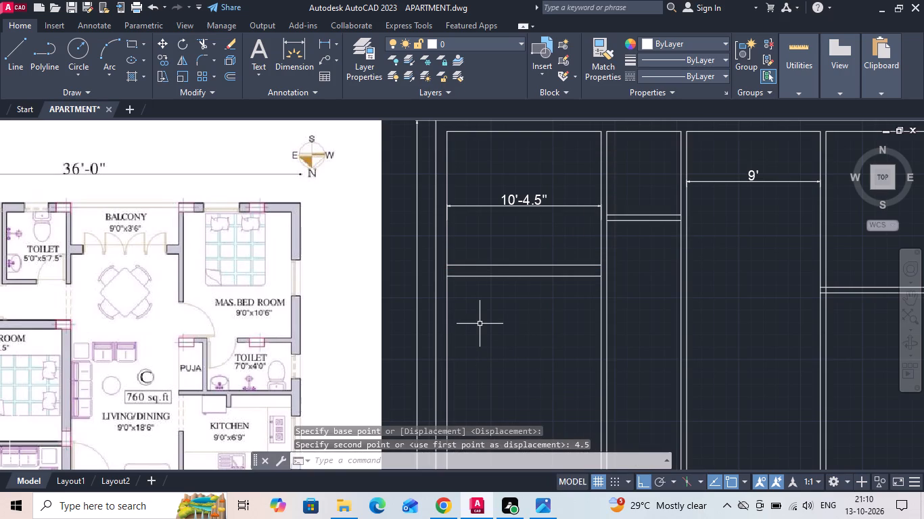
Check the toilet size below the master bedroom on the reference, and offset the master bedroom wall's lower line 4' downward.
{"action": "scroll", "coordinate": [513, 259], "scroll_direction": "down", "scroll_amount": 1}
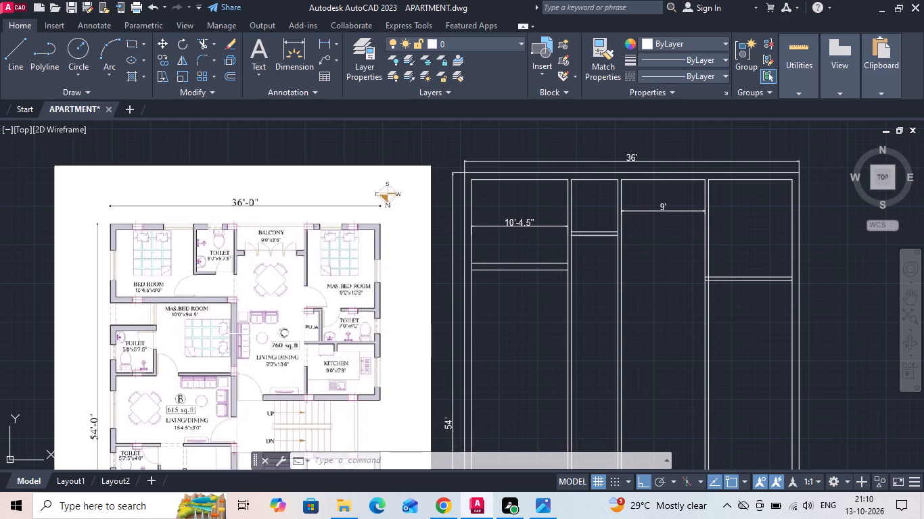
{"action": "scroll", "coordinate": [323, 327], "scroll_direction": "up", "scroll_amount": 3}
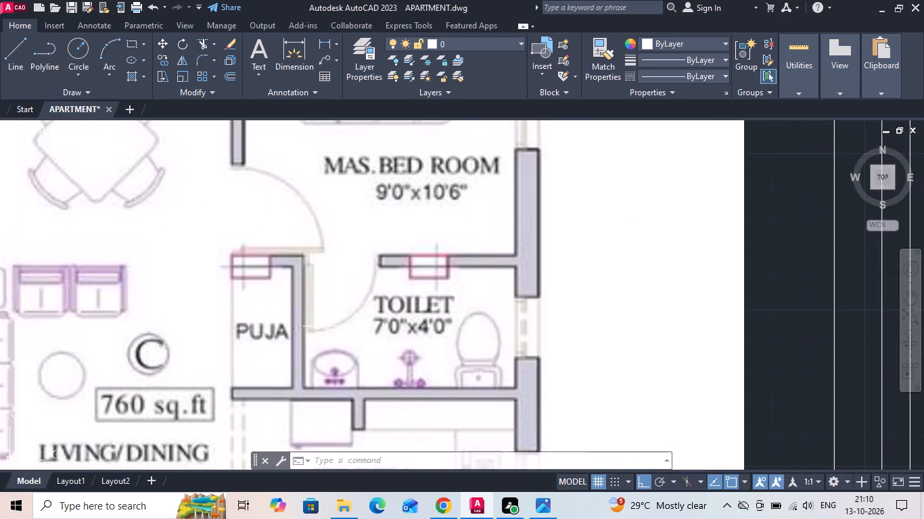
{"action": "scroll", "coordinate": [186, 298], "scroll_direction": "down", "scroll_amount": 2}
{"action": "scroll", "coordinate": [116, 297], "scroll_direction": "down", "scroll_amount": 1}
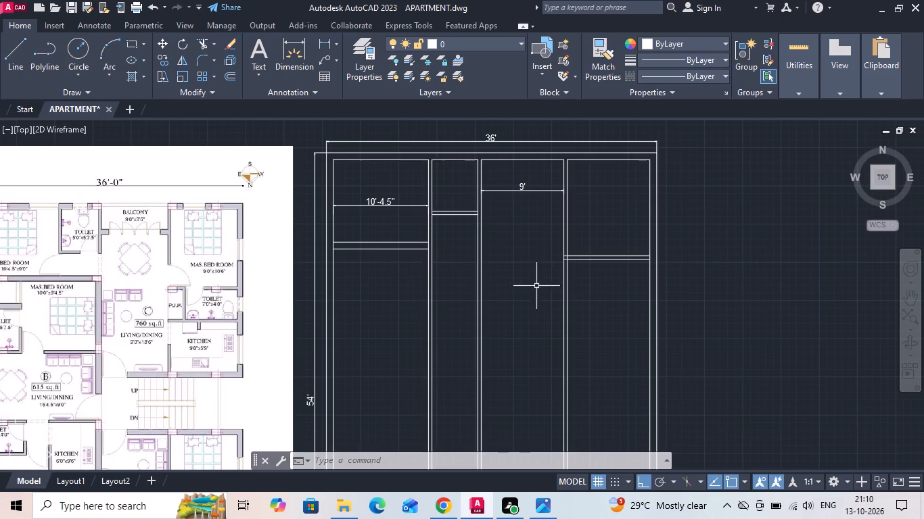
{"action": "scroll", "coordinate": [626, 276], "scroll_direction": "up", "scroll_amount": 1}
{"action": "left_click", "coordinate": [635, 267]}
{"action": "scroll", "coordinate": [622, 256], "scroll_direction": "up", "scroll_amount": 1}
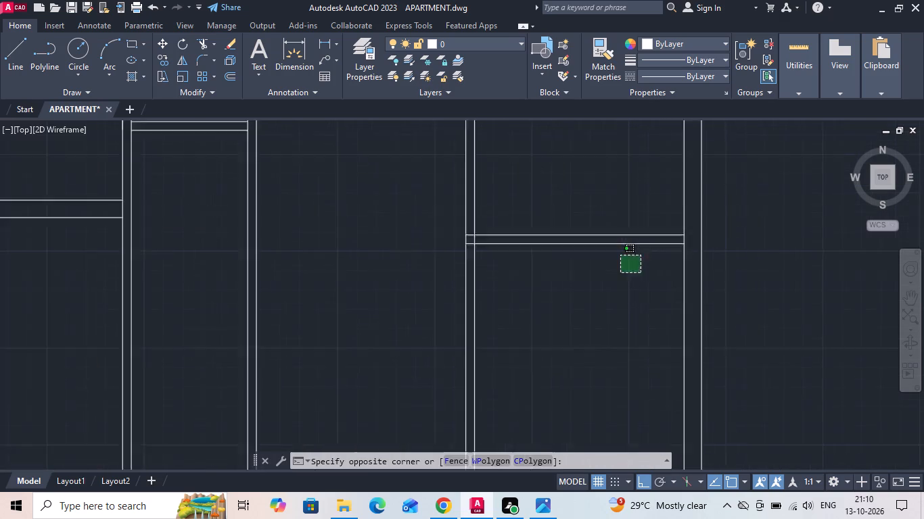
{"action": "scroll", "coordinate": [622, 256], "scroll_direction": "up", "scroll_amount": 1}
{"action": "key", "text": "Escape"}
{"action": "key", "text": "o"}
{"action": "key", "text": "space"}
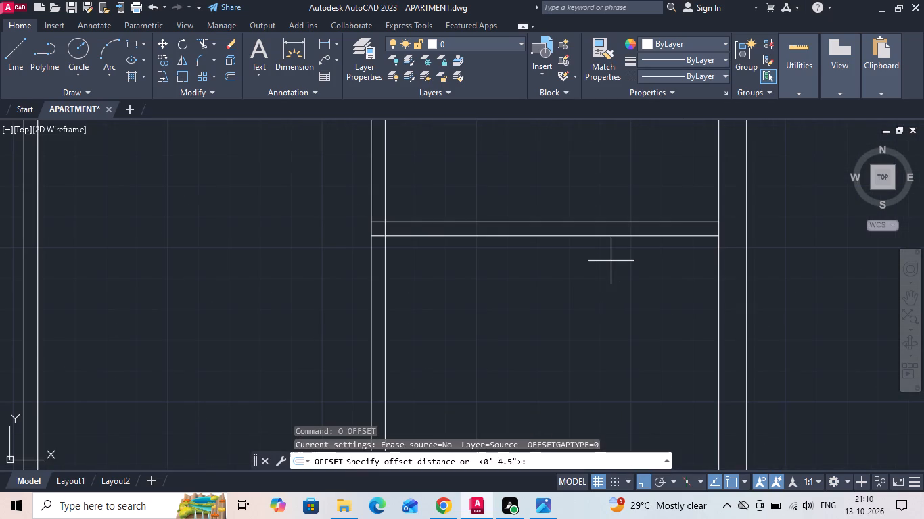
{"action": "key", "text": "4"}
{"action": "type", "text": "'"}
{"action": "key", "text": "space"}
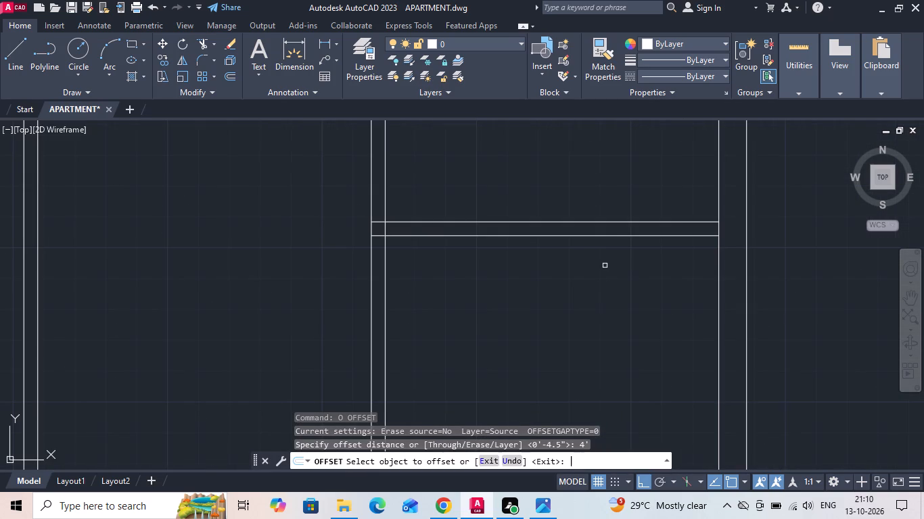
{"action": "left_click", "coordinate": [605, 236]}
{"action": "left_click", "coordinate": [574, 323]}
{"action": "middle_click_drag", "start_coordinate": [584, 322], "coordinate": [549, 293]}
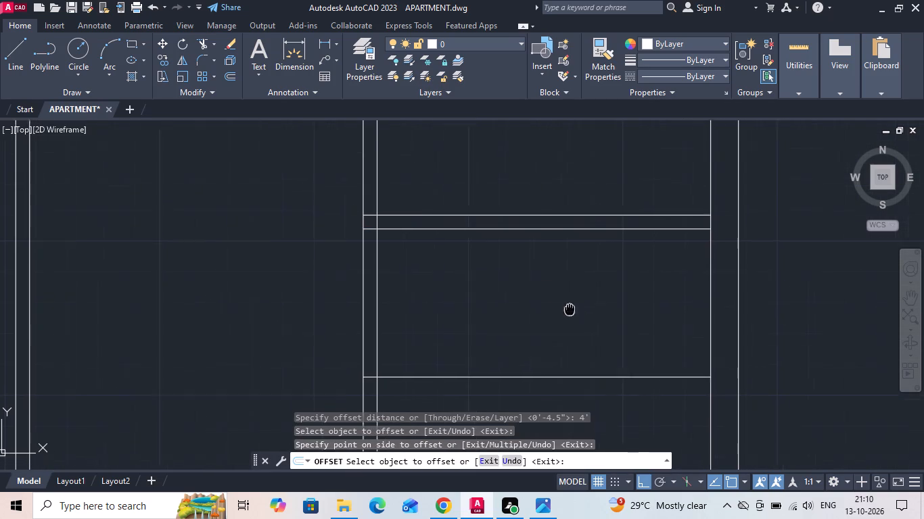
{"action": "middle_click_drag", "start_coordinate": [549, 293], "coordinate": [438, 254]}
{"action": "key", "text": "Escape"}
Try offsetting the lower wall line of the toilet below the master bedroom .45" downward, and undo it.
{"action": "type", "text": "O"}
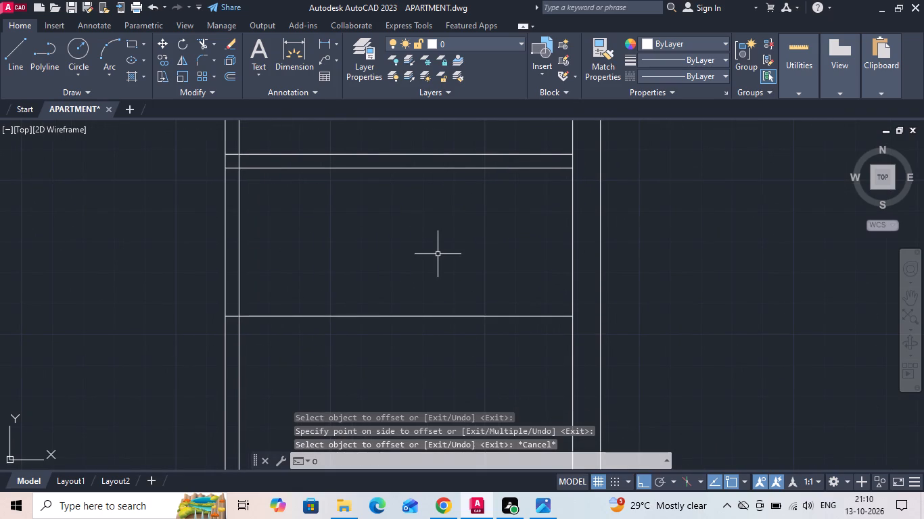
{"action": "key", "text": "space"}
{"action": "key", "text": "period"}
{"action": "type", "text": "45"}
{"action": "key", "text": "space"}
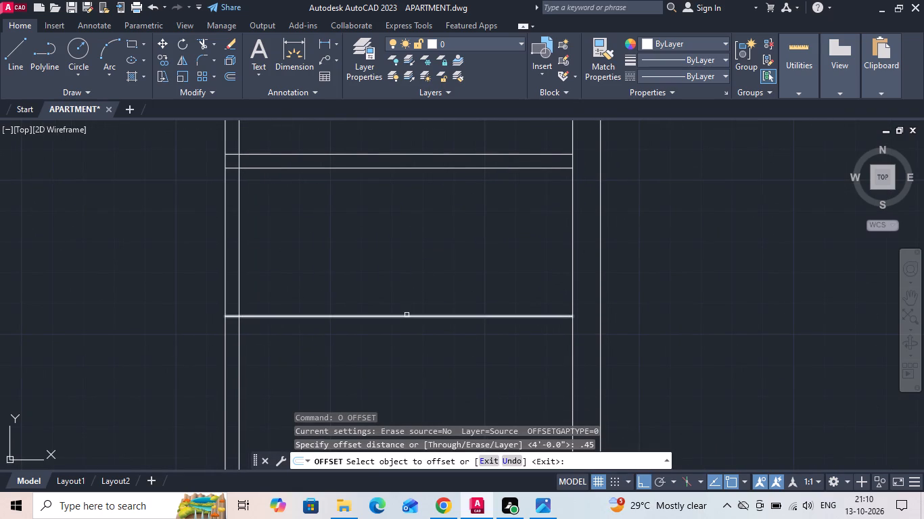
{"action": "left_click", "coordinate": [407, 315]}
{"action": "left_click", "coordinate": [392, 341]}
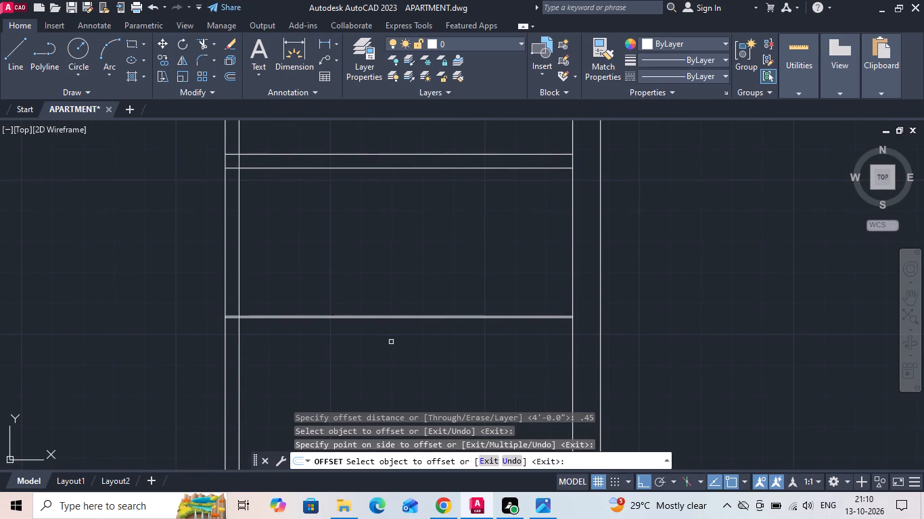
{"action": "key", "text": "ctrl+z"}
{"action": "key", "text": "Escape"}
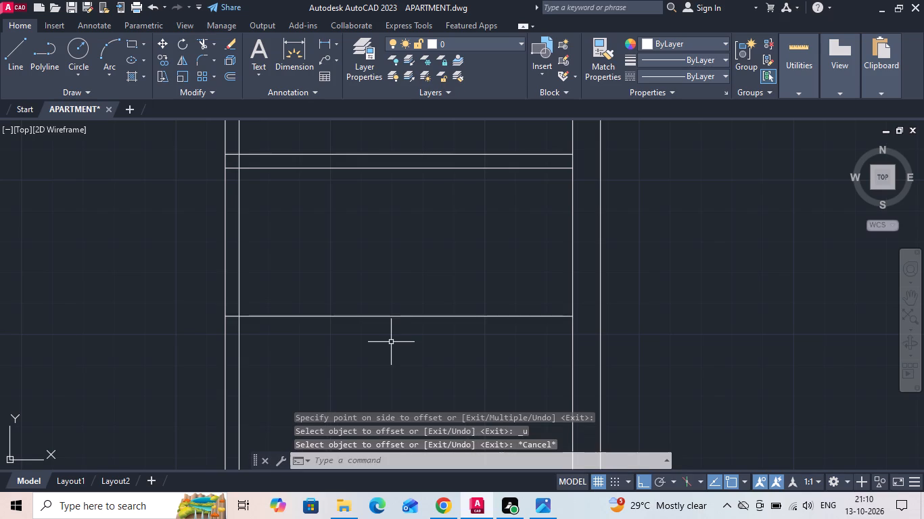
Offset the lower wall line of the toilet below the master bedroom 4.5" downward.
{"action": "type", "text": "O"}
{"action": "key", "text": "space"}
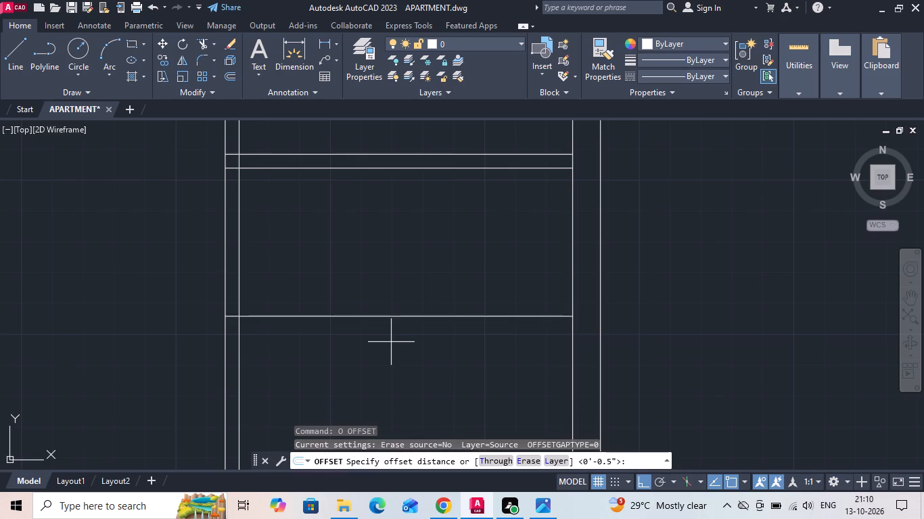
{"action": "type", "text": "4."}
{"action": "type", "text": "5"}
{"action": "key", "text": "space"}
{"action": "left_click", "coordinate": [388, 315]}
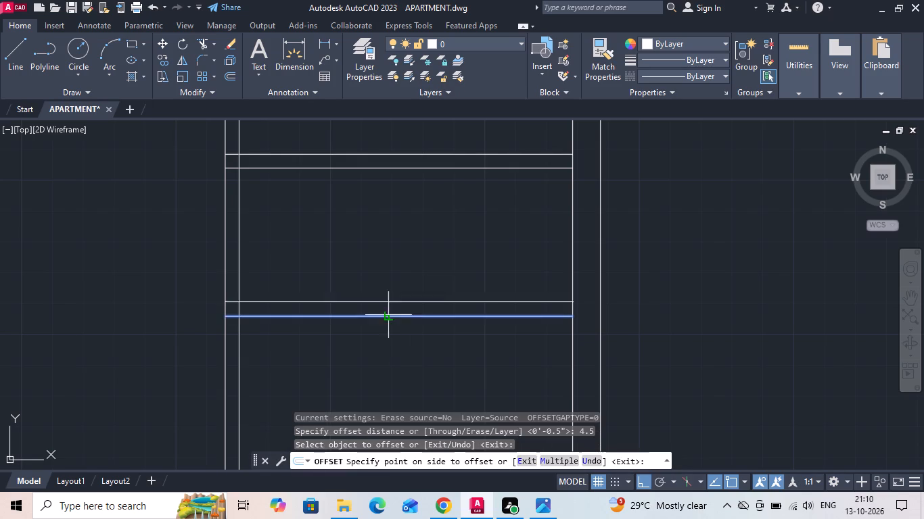
{"action": "left_click", "coordinate": [382, 337]}
{"action": "key", "text": "Escape"}
Save the drawing.
{"action": "key", "text": "ctrl+s"}
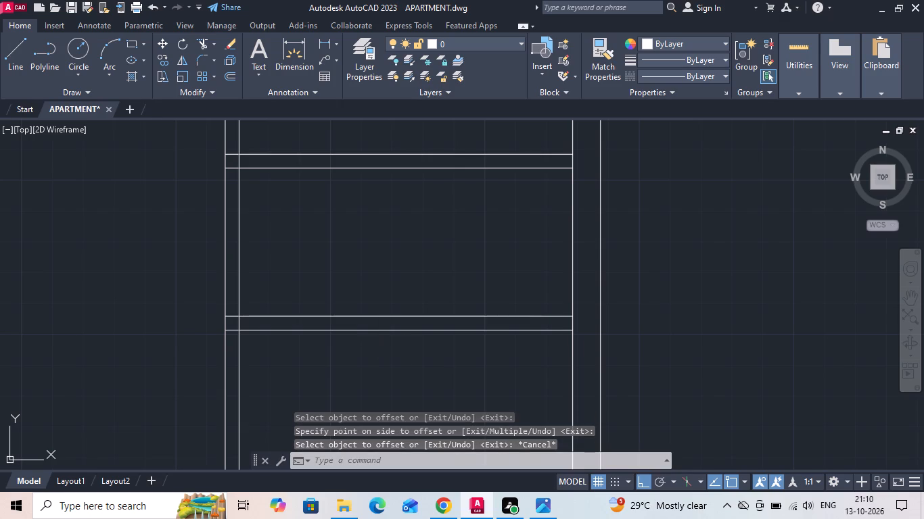
{"action": "key", "text": "ctrl+s"}
{"action": "key", "text": "ctrl+s"}
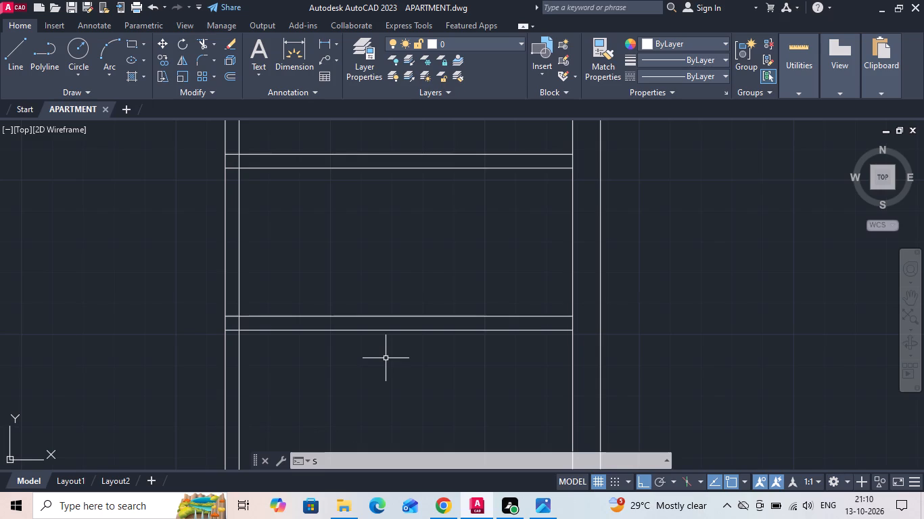
{"action": "key", "text": "Escape"}
Check the toilet width on the reference, and offset the inner line of the east outer wall 7' inward across the toilet.
{"action": "scroll", "coordinate": [729, 259], "scroll_direction": "down", "scroll_amount": 1}
{"action": "scroll", "coordinate": [697, 139], "scroll_direction": "down", "scroll_amount": 1}
{"action": "scroll", "coordinate": [635, 228], "scroll_direction": "down", "scroll_amount": 2}
{"action": "scroll", "coordinate": [624, 233], "scroll_direction": "up", "scroll_amount": 1}
{"action": "scroll", "coordinate": [177, 208], "scroll_direction": "up", "scroll_amount": 2}
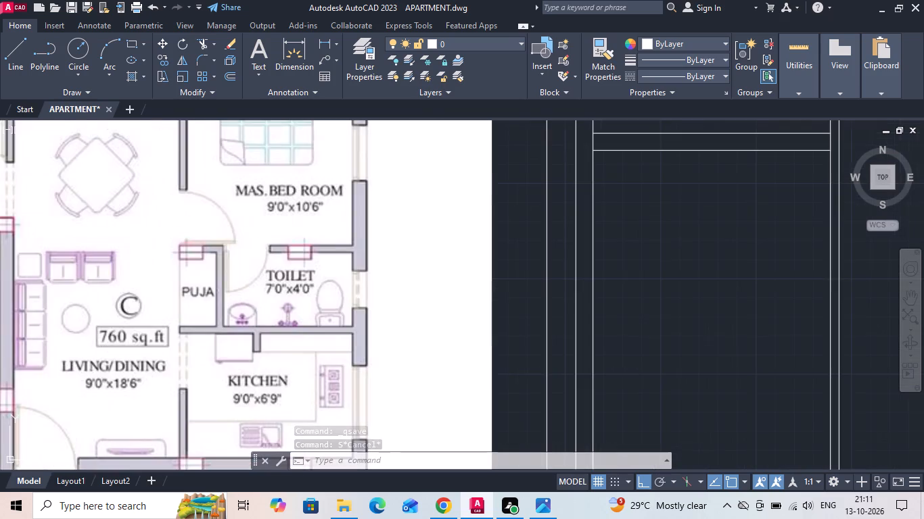
{"action": "scroll", "coordinate": [145, 239], "scroll_direction": "down", "scroll_amount": 1}
{"action": "key", "text": "o"}
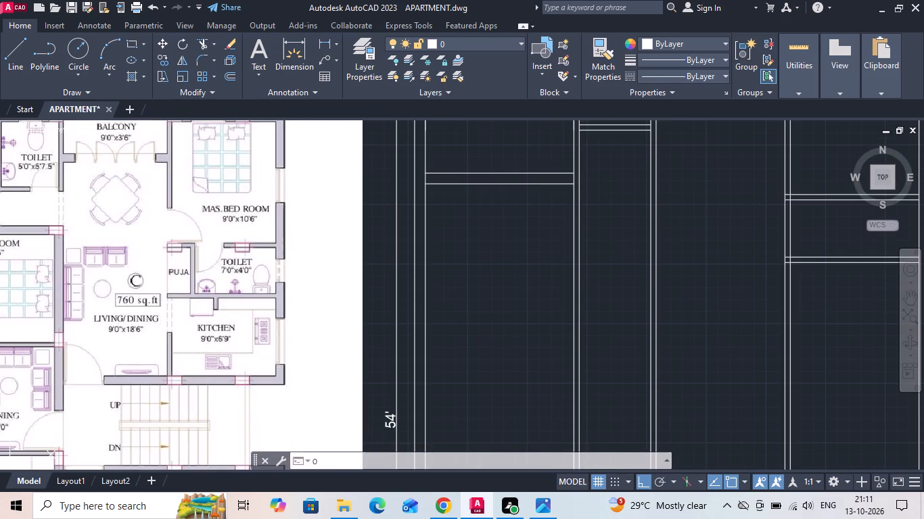
{"action": "key", "text": "Return"}
{"action": "type", "text": "7'"}
{"action": "key", "text": "Return"}
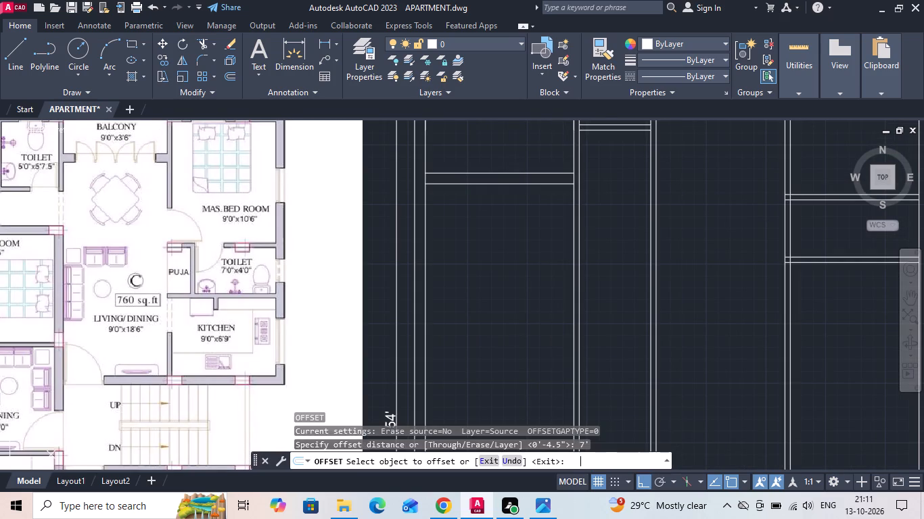
{"action": "scroll", "coordinate": [145, 217], "scroll_direction": "down", "scroll_amount": 2}
{"action": "scroll", "coordinate": [364, 201], "scroll_direction": "up", "scroll_amount": 2}
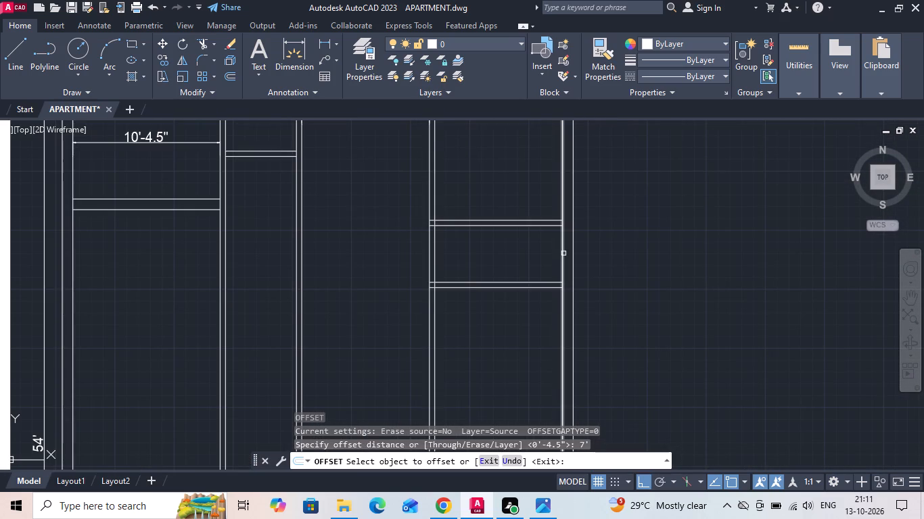
{"action": "left_click_drag", "start_coordinate": [563, 253], "coordinate": [556, 255]}
{"action": "left_click", "coordinate": [469, 250]}
{"action": "key", "text": "Escape"}
Offset the new toilet partition line 4.5" toward the puja side to give the wall its thickness.
{"action": "key", "text": "o"}
{"action": "key", "text": "space"}
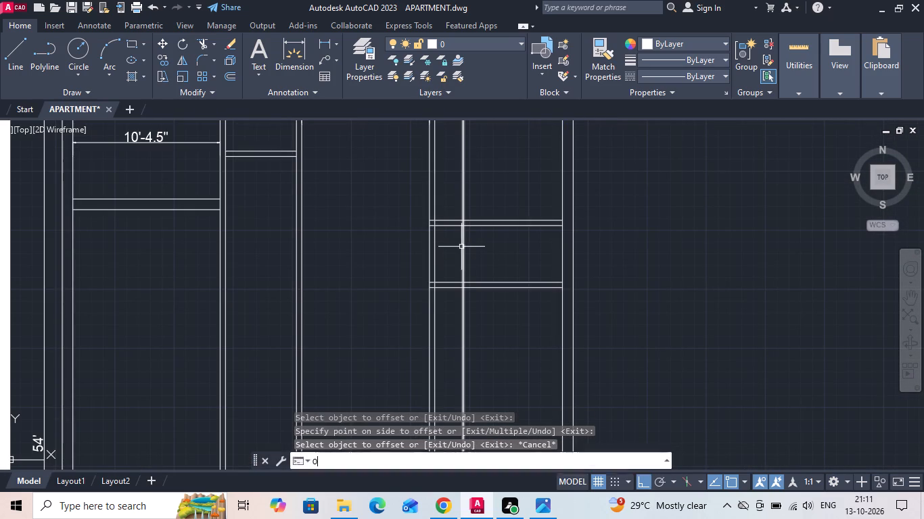
{"action": "type", "text": "4."}
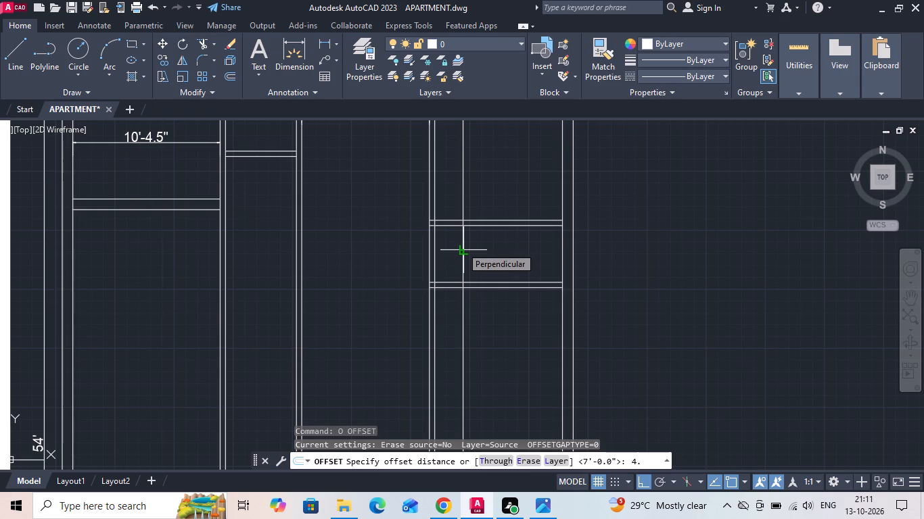
{"action": "type", "text": "5"}
{"action": "key", "text": "space"}
{"action": "left_click", "coordinate": [461, 247]}
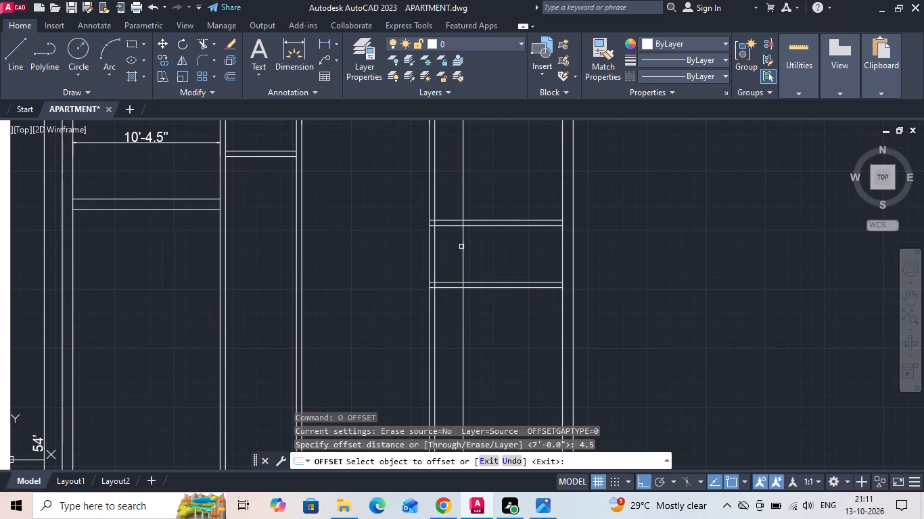
{"action": "left_click", "coordinate": [463, 253]}
{"action": "left_click", "coordinate": [419, 261]}
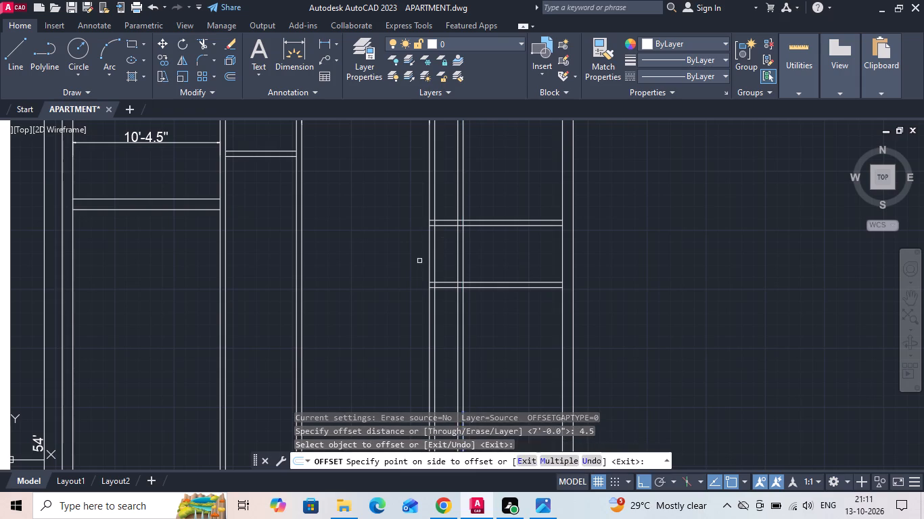
{"action": "key", "text": "Escape"}
Trim the toilet–puja partition lines above and below the toilet, and the living-side wall lines alongside the puja and below it.
{"action": "type", "text": "TR"}
{"action": "key", "text": "space"}
{"action": "key", "text": "space"}
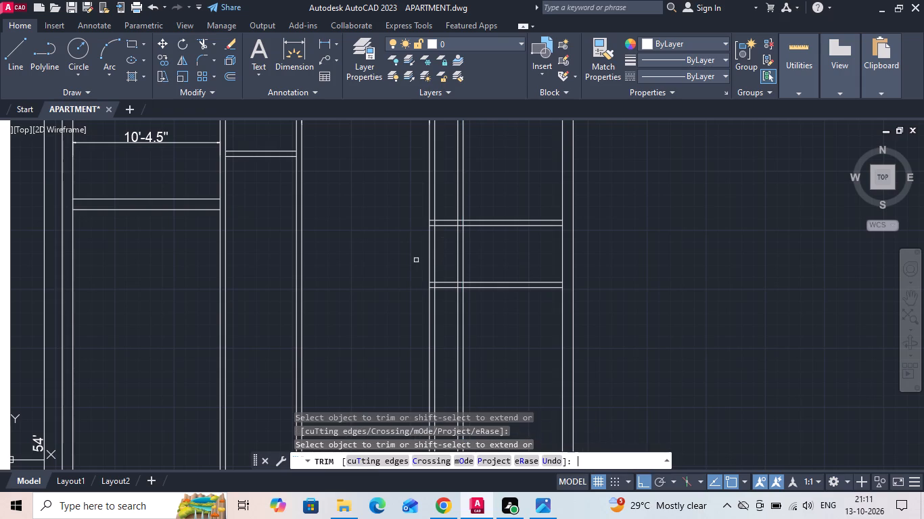
{"action": "left_click_drag", "start_coordinate": [453, 198], "coordinate": [498, 159]}
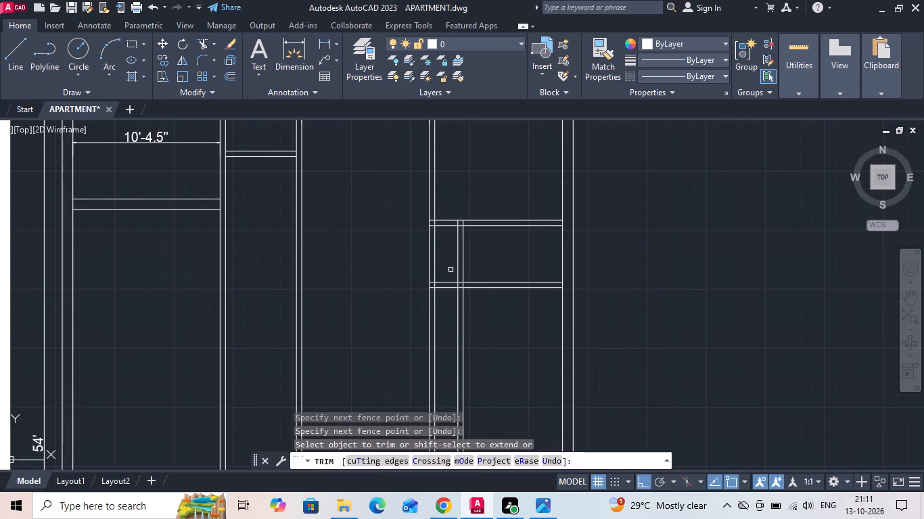
{"action": "scroll", "coordinate": [510, 292], "scroll_direction": "down", "scroll_amount": 2}
{"action": "scroll", "coordinate": [473, 298], "scroll_direction": "up", "scroll_amount": 1}
{"action": "left_click", "coordinate": [482, 270]}
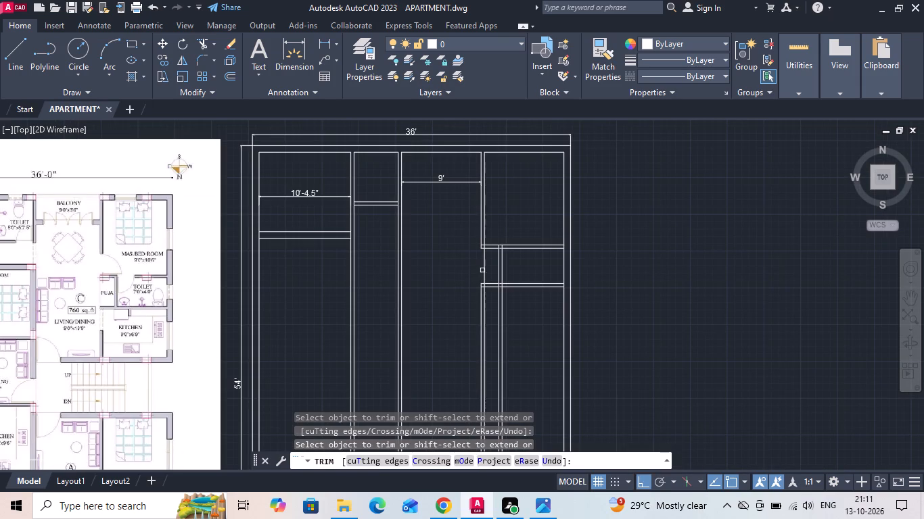
{"action": "left_click", "coordinate": [484, 269]}
{"action": "left_click_drag", "start_coordinate": [481, 308], "coordinate": [524, 310]}
{"action": "left_click_drag", "start_coordinate": [521, 307], "coordinate": [474, 315]}
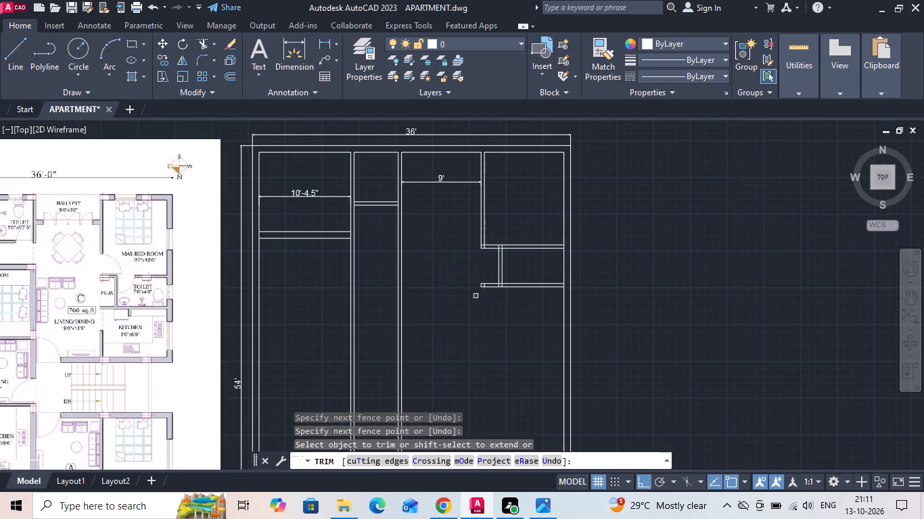
{"action": "middle_click_drag", "start_coordinate": [479, 312], "coordinate": [553, 245]}
{"action": "key", "text": "Escape"}
Offset the lower line of the toilet's bottom wall 6'9" downward to set the kitchen depth.
{"action": "key", "text": "o"}
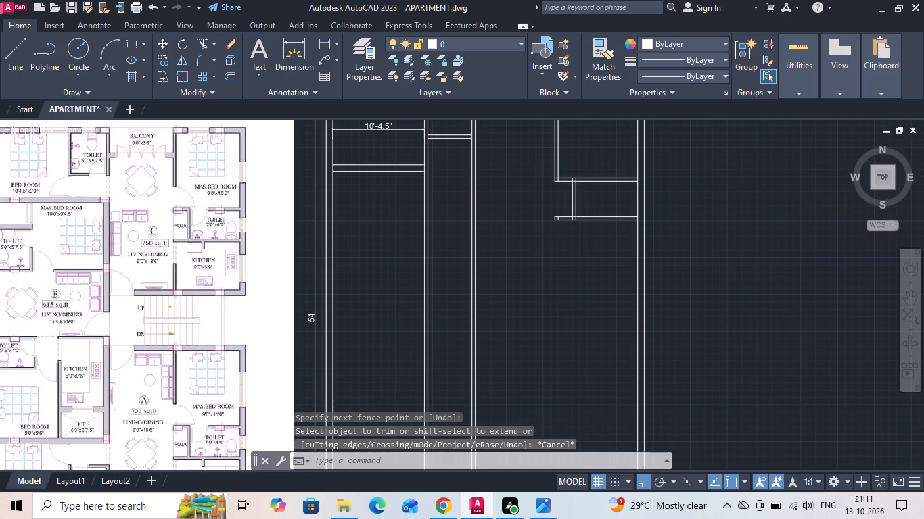
{"action": "key", "text": "space"}
{"action": "scroll", "coordinate": [334, 272], "scroll_direction": "up", "scroll_amount": 1}
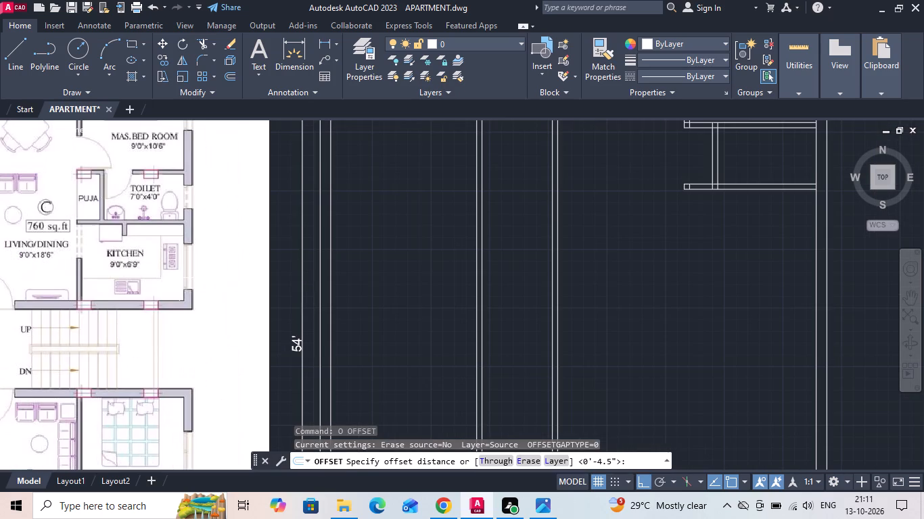
{"action": "type", "text": "6'"}
{"action": "type", "text": "9"}
{"action": "key", "text": "space"}
{"action": "scroll", "coordinate": [89, 218], "scroll_direction": "down", "scroll_amount": 1}
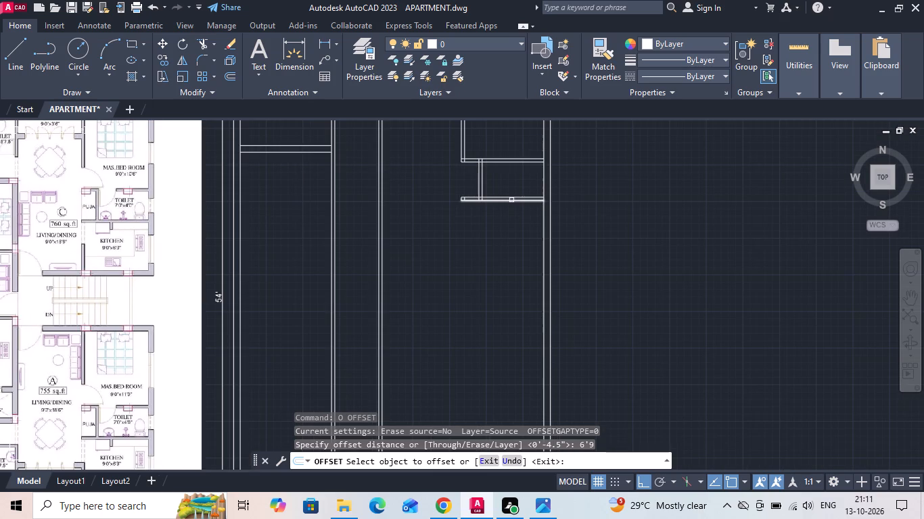
{"action": "left_click", "coordinate": [511, 199]}
{"action": "left_click", "coordinate": [505, 255]}
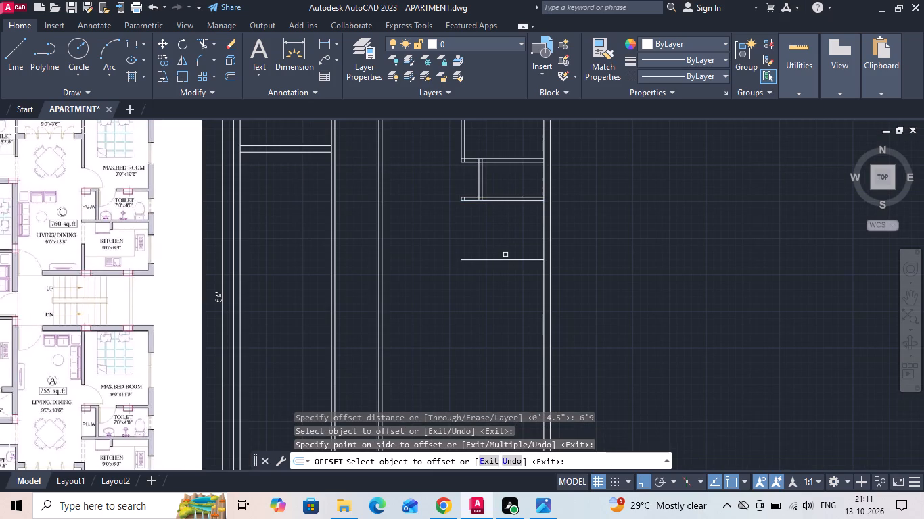
{"action": "key", "text": "Escape"}
Offset the kitchen's new bottom line 9" downward to form the outer wall.
{"action": "type", "text": "O 9"}
{"action": "key", "text": "space"}
{"action": "left_click", "coordinate": [499, 258]}
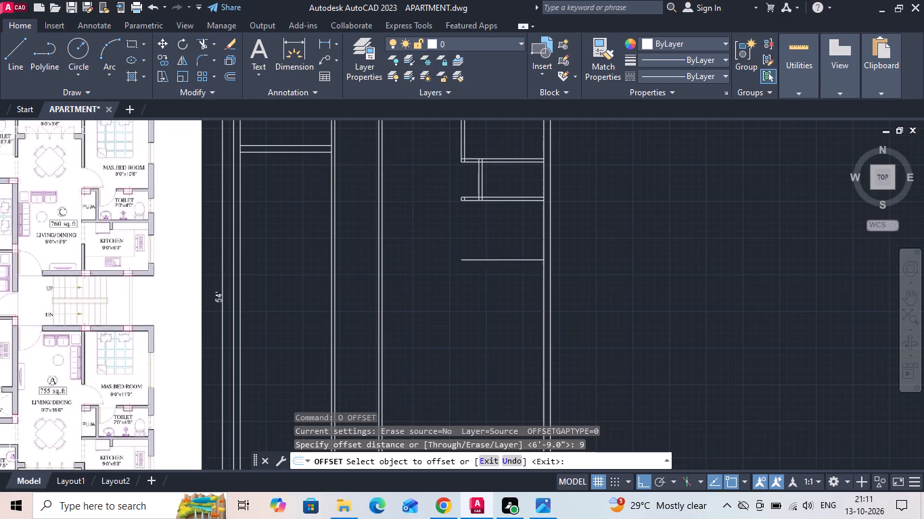
{"action": "left_click", "coordinate": [476, 287]}
{"action": "key", "text": "Escape"}
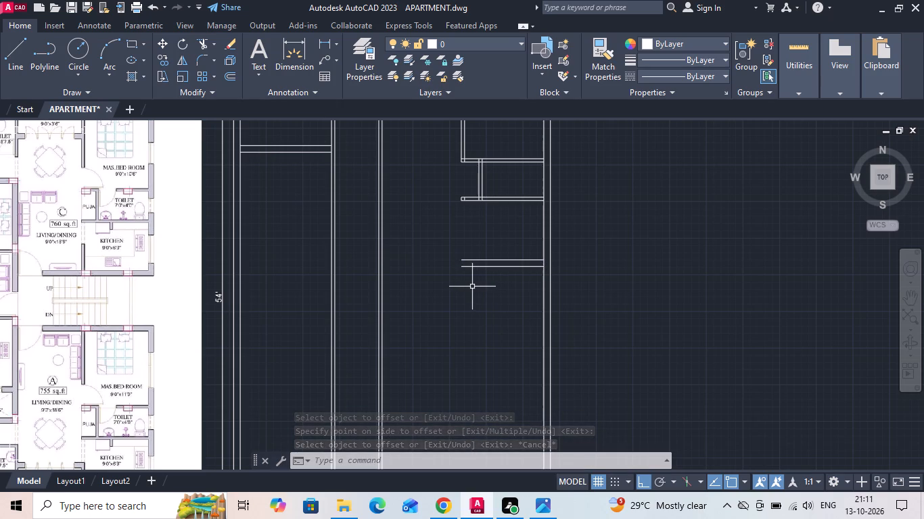
{"action": "key", "text": "Escape"}
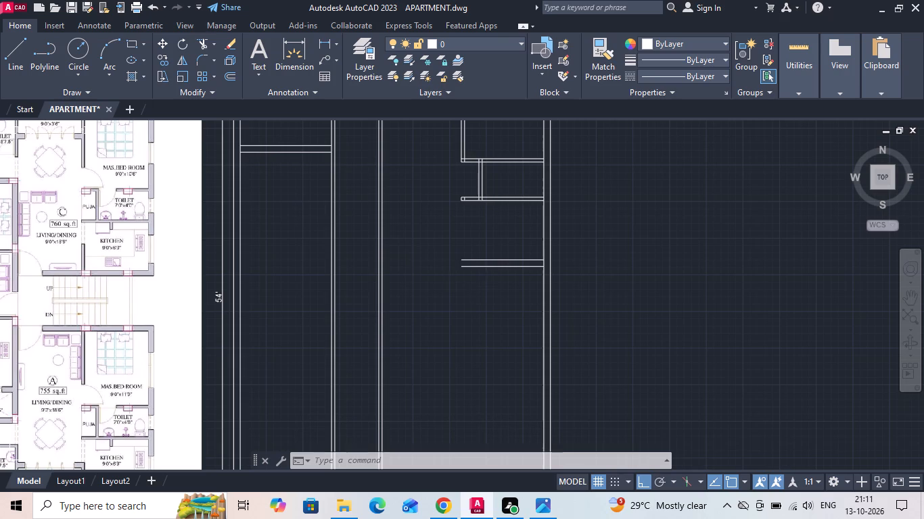
Extend the two short living-side wall lines at the puja corner down to the outer line of the kitchen's bottom wall.
{"action": "middle_click_drag", "start_coordinate": [438, 262], "coordinate": [497, 254]}
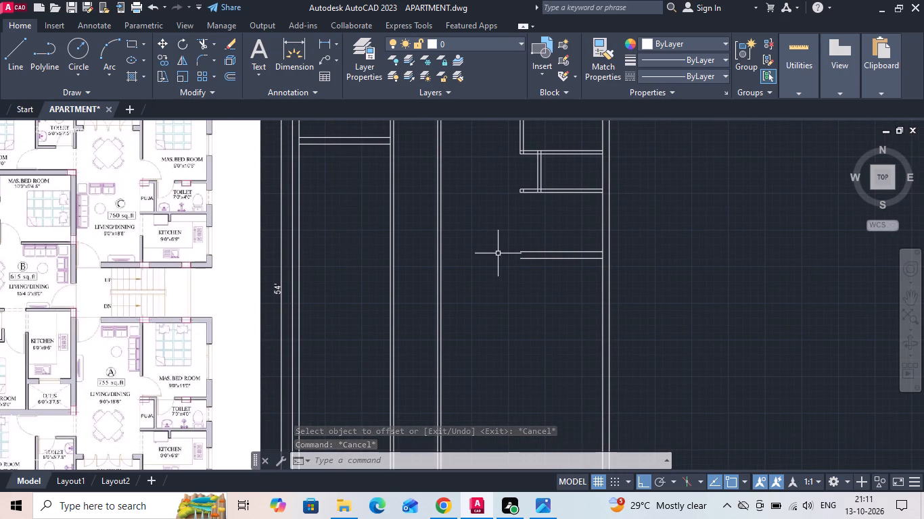
{"action": "scroll", "coordinate": [522, 228], "scroll_direction": "up", "scroll_amount": 1}
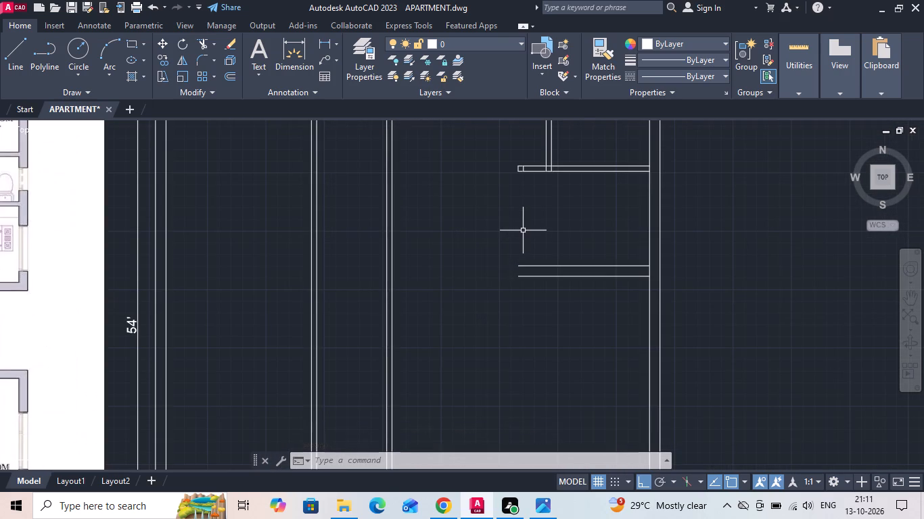
{"action": "type", "text": "EX"}
{"action": "key", "text": "space"}
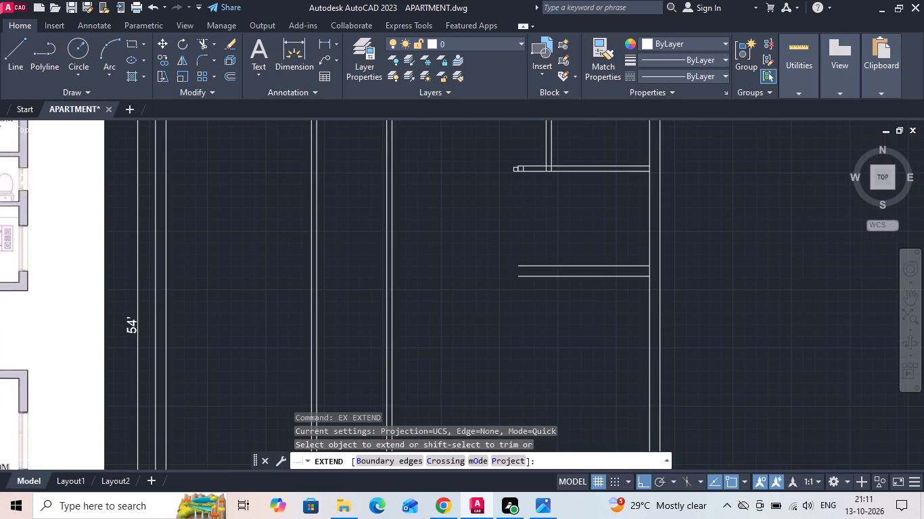
{"action": "left_click", "coordinate": [518, 168]}
{"action": "scroll", "coordinate": [529, 171], "scroll_direction": "up", "scroll_amount": 2}
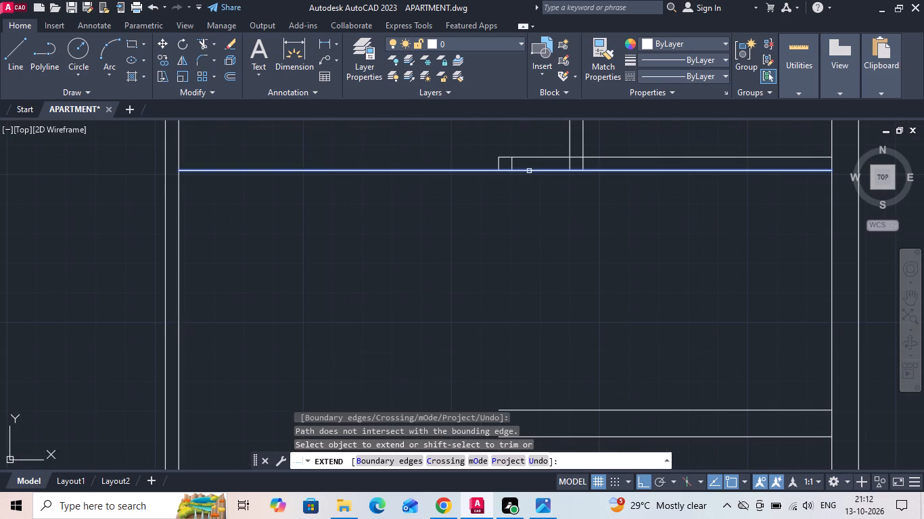
{"action": "left_click", "coordinate": [530, 165]}
{"action": "scroll", "coordinate": [530, 165], "scroll_direction": "down", "scroll_amount": 1}
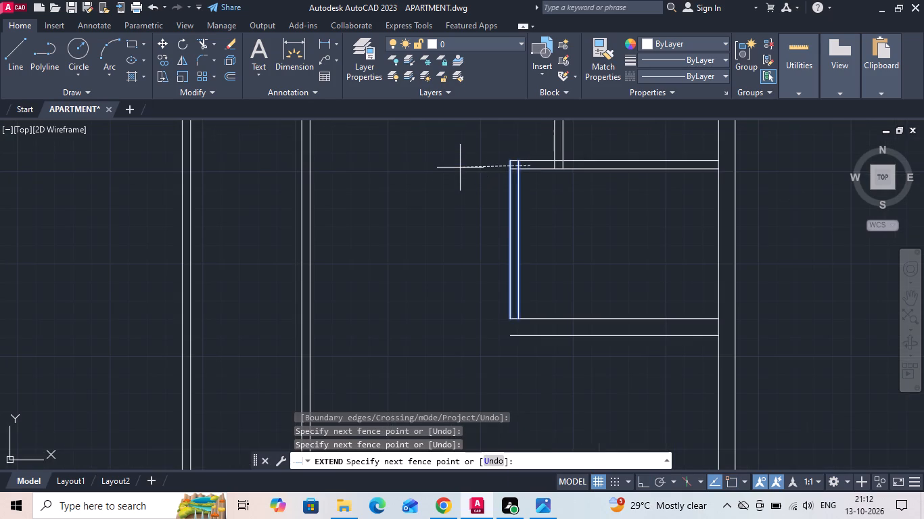
{"action": "left_click", "coordinate": [460, 168]}
{"action": "left_click_drag", "start_coordinate": [537, 267], "coordinate": [518, 274]}
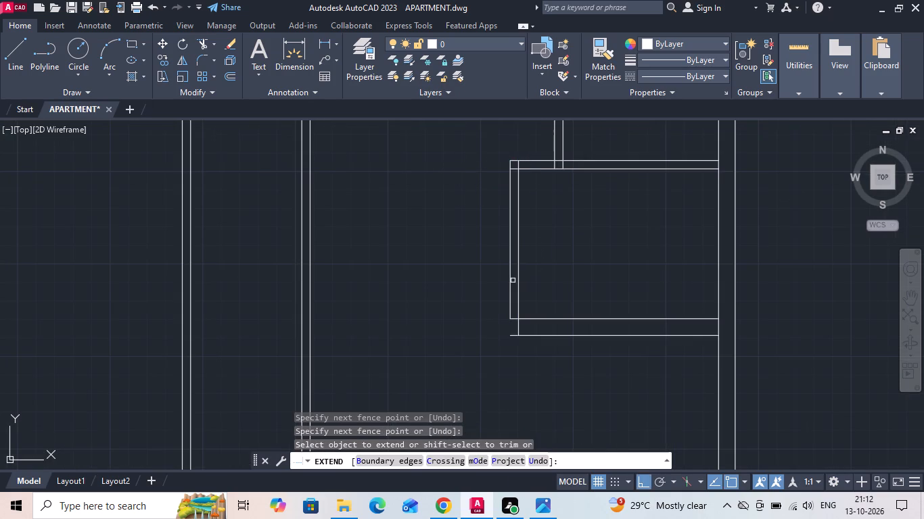
{"action": "left_click", "coordinate": [513, 280]}
{"action": "left_click", "coordinate": [506, 281]}
{"action": "key", "text": "Escape"}
Extend the lower line of the upper toilet's bottom wall to the far line of the wall shared with the living/dining.
{"action": "scroll", "coordinate": [619, 288], "scroll_direction": "down", "scroll_amount": 2}
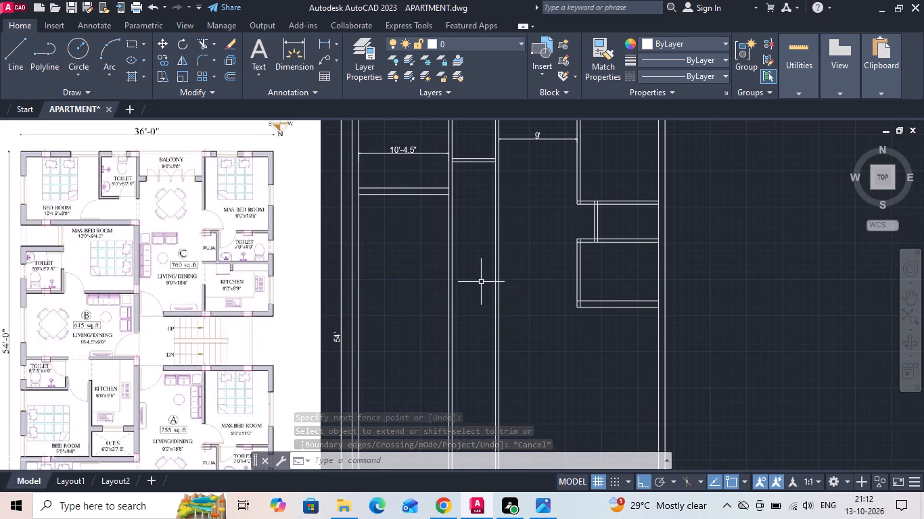
{"action": "scroll", "coordinate": [478, 302], "scroll_direction": "down", "scroll_amount": 1}
{"action": "scroll", "coordinate": [486, 192], "scroll_direction": "up", "scroll_amount": 1}
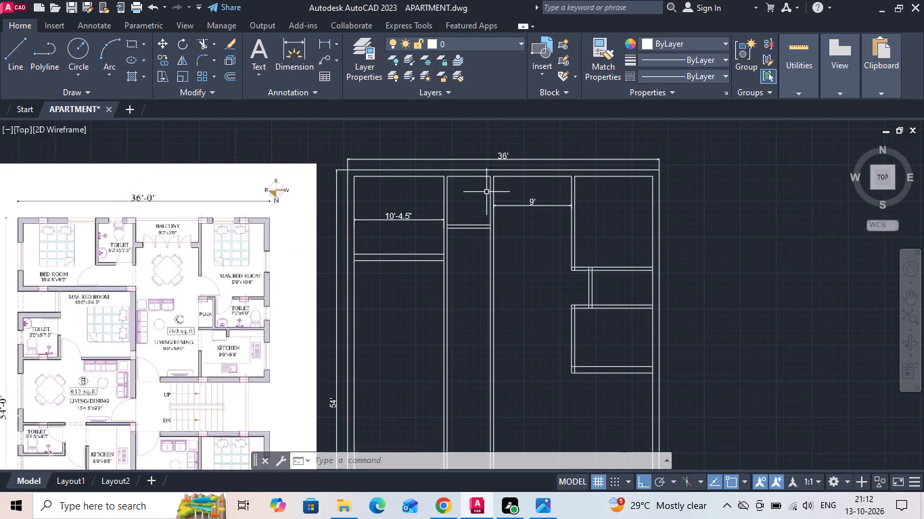
{"action": "middle_click_drag", "start_coordinate": [467, 282], "coordinate": [547, 218]}
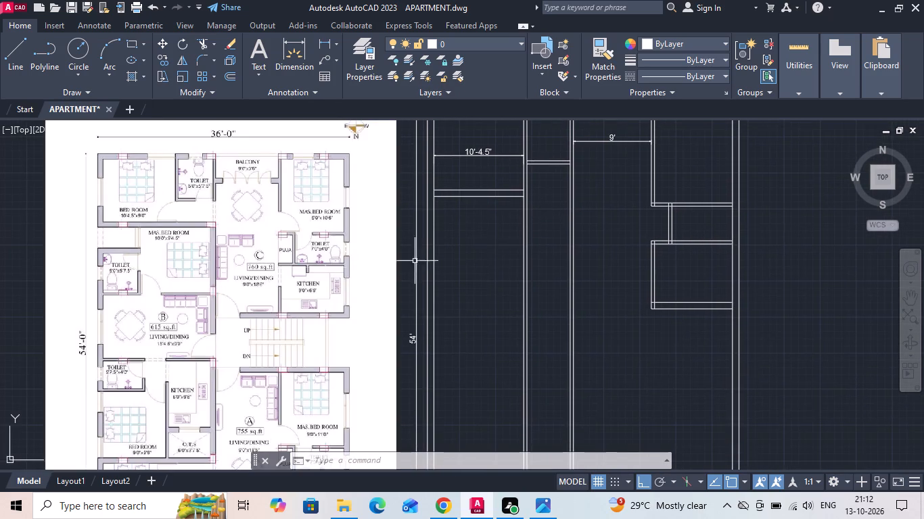
{"action": "scroll", "coordinate": [208, 226], "scroll_direction": "up", "scroll_amount": 2}
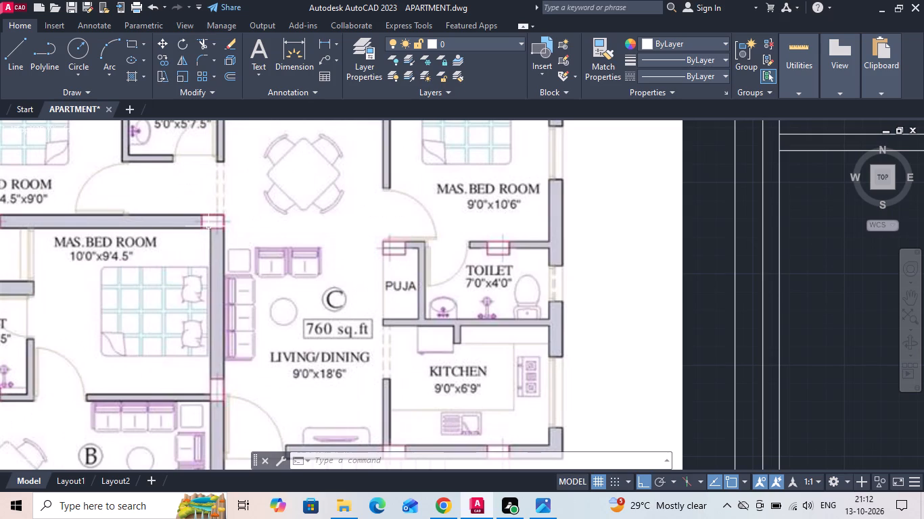
{"action": "scroll", "coordinate": [209, 230], "scroll_direction": "down", "scroll_amount": 2}
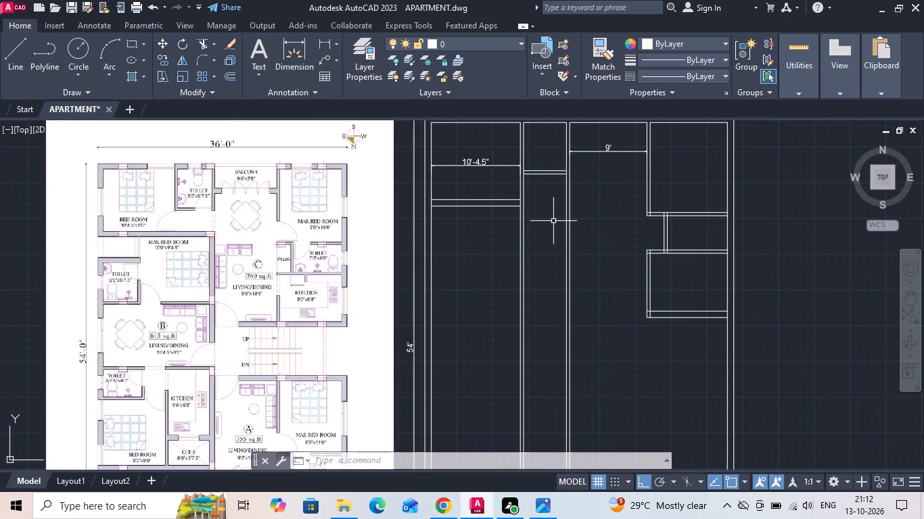
{"action": "type", "text": "EX"}
{"action": "key", "text": "space"}
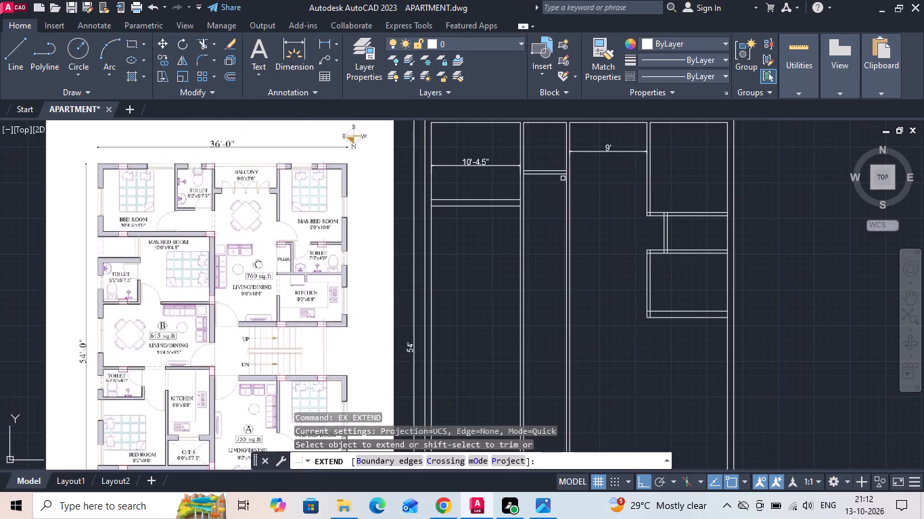
{"action": "scroll", "coordinate": [561, 172], "scroll_direction": "up", "scroll_amount": 1}
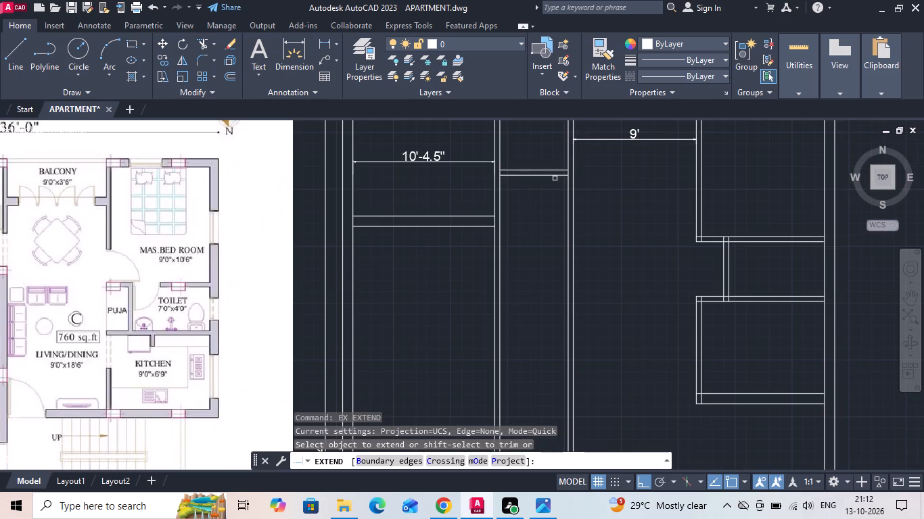
{"action": "left_click", "coordinate": [556, 176]}
{"action": "scroll", "coordinate": [553, 198], "scroll_direction": "down", "scroll_amount": 1}
{"action": "key", "text": "Escape"}
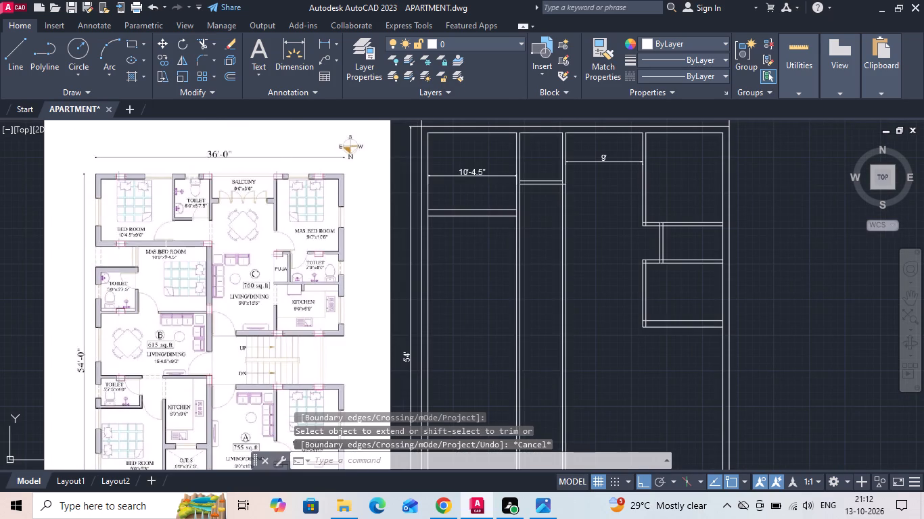
Offset the lower line of the upper bedroom's bottom wall 9'4.5" downward to set flat B's master bedroom depth.
{"action": "scroll", "coordinate": [148, 259], "scroll_direction": "up", "scroll_amount": 2}
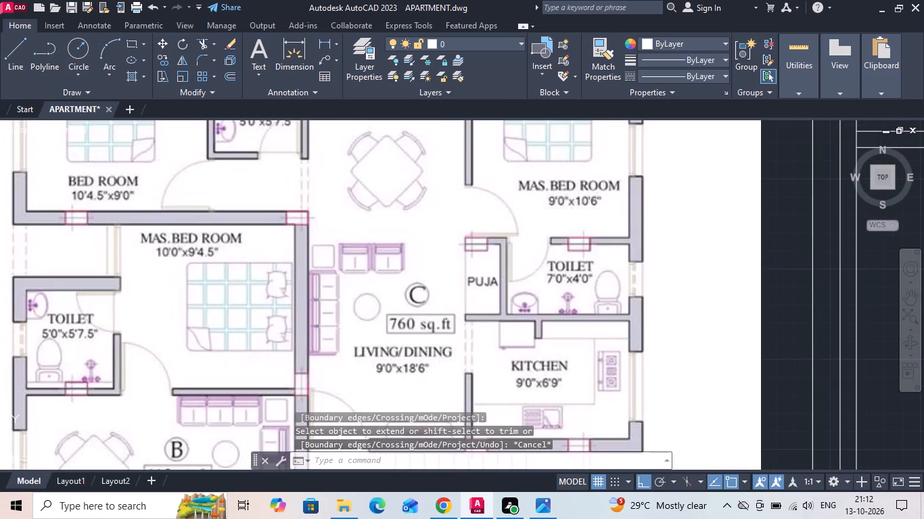
{"action": "type", "text": "O"}
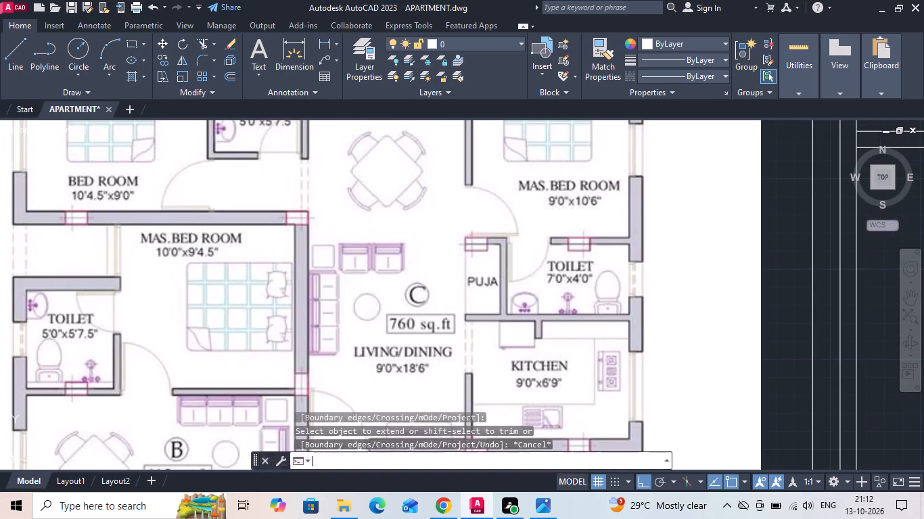
{"action": "key", "text": "space"}
{"action": "key", "text": "9"}
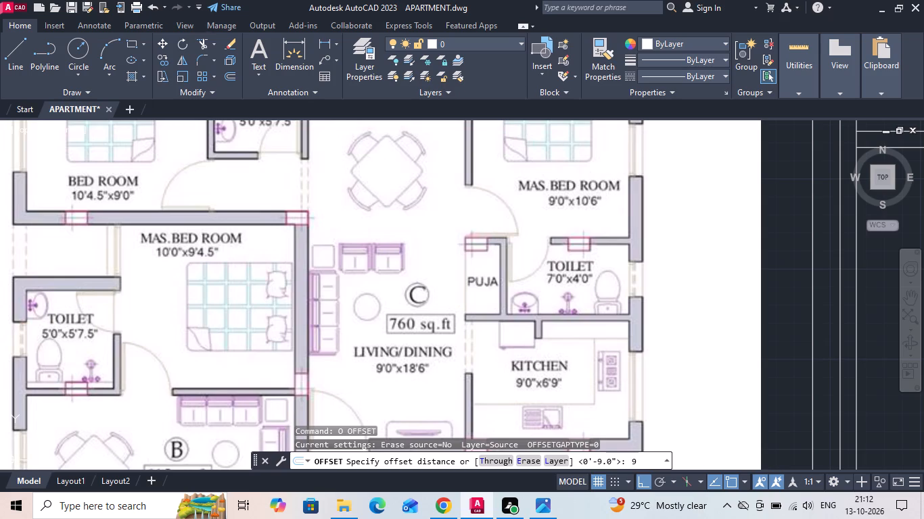
{"action": "key", "text": "period"}
{"action": "key", "text": "4"}
{"action": "key", "text": "BackSpace"}
{"action": "key", "text": "BackSpace"}
{"action": "key", "text": "apostrophe"}
{"action": "key", "text": "4"}
{"action": "key", "text": "comma"}
{"action": "key", "text": "BackSpace"}
{"action": "key", "text": "period"}
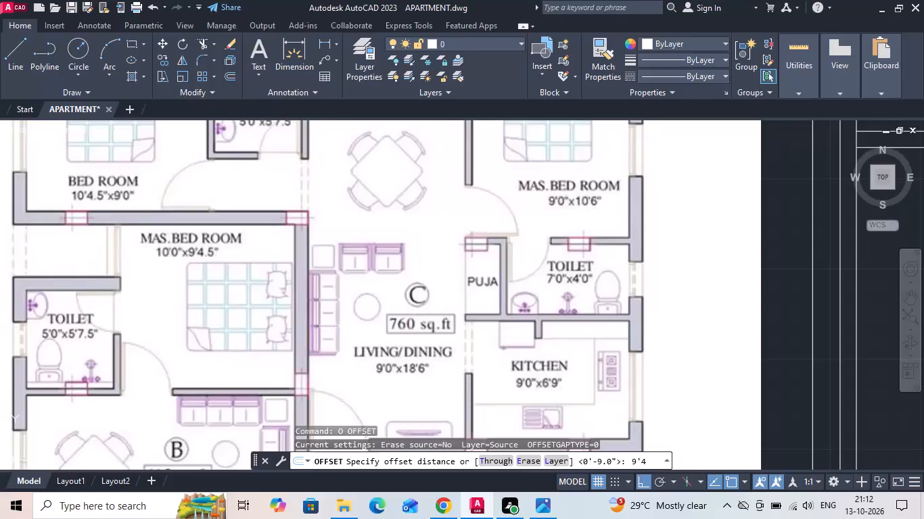
{"action": "type", "text": "5"}
{"action": "key", "text": "space"}
{"action": "scroll", "coordinate": [93, 227], "scroll_direction": "down", "scroll_amount": 2}
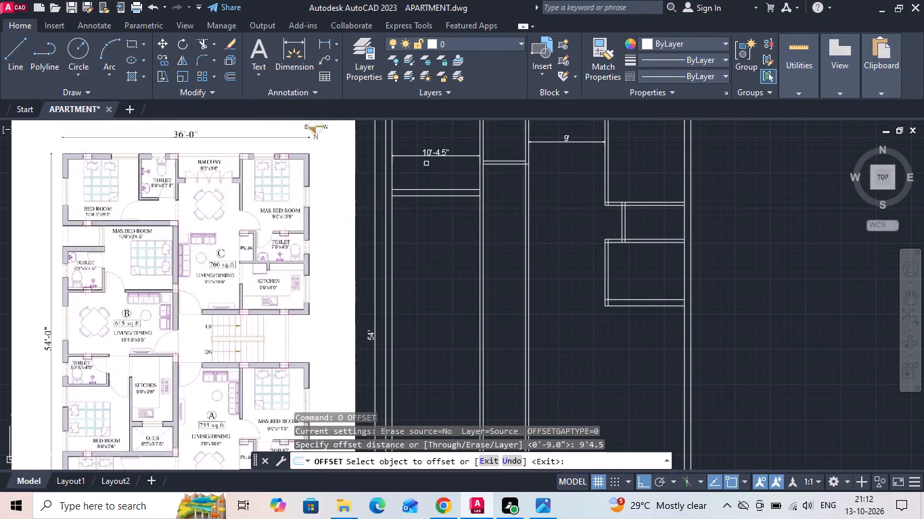
{"action": "left_click", "coordinate": [439, 195]}
{"action": "left_click", "coordinate": [440, 239]}
{"action": "key", "text": "Escape"}
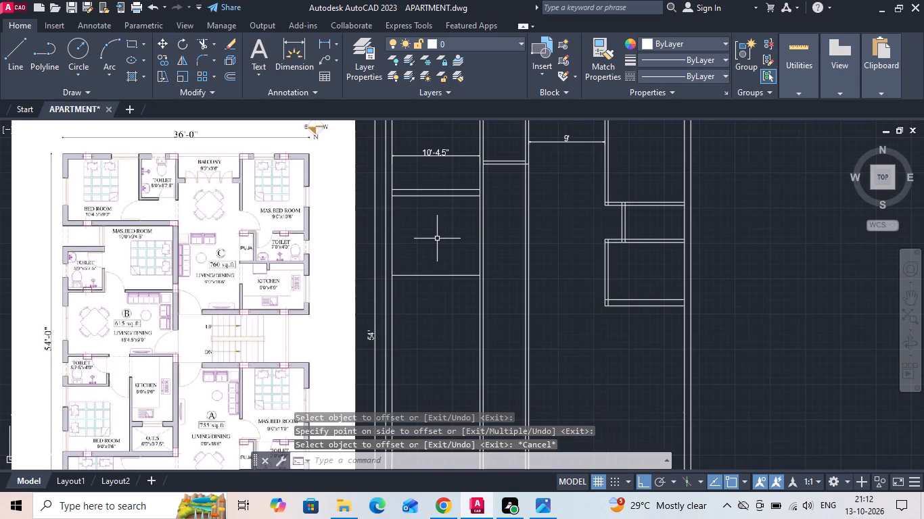
Offset the master bedroom's new bottom line 4.5" downward to form the partition wall.
{"action": "key", "text": "o"}
{"action": "key", "text": "space"}
{"action": "key", "text": "4"}
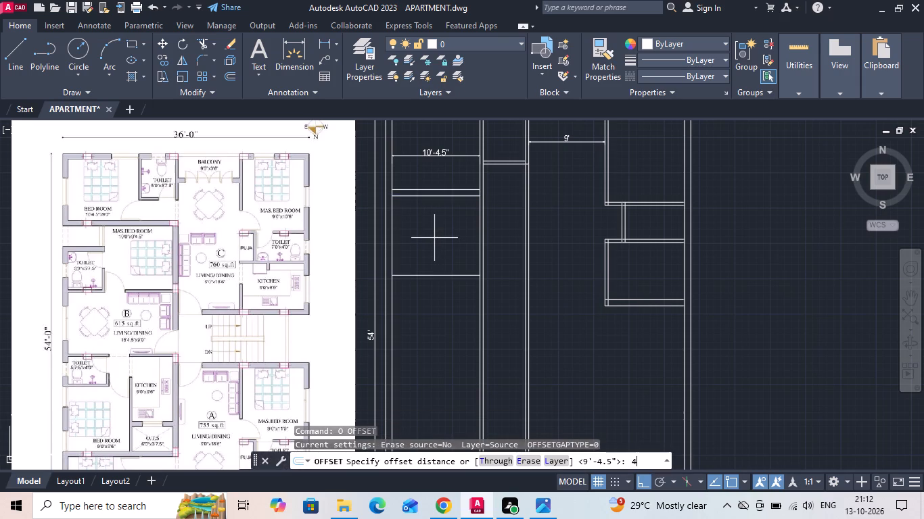
{"action": "key", "text": "period"}
{"action": "type", "text": "5"}
{"action": "key", "text": "space"}
{"action": "scroll", "coordinate": [407, 297], "scroll_direction": "up", "scroll_amount": 1}
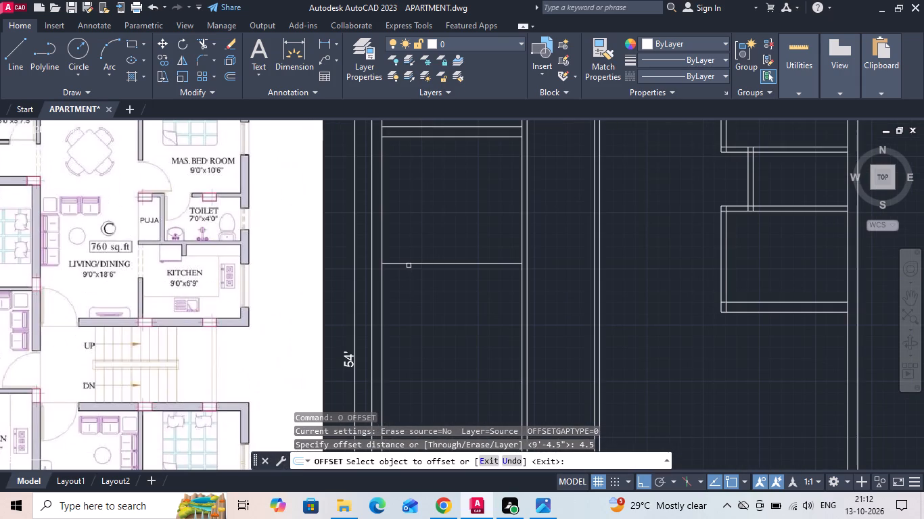
{"action": "left_click", "coordinate": [409, 264]}
{"action": "left_click", "coordinate": [406, 292]}
{"action": "scroll", "coordinate": [498, 200], "scroll_direction": "down", "scroll_amount": 1}
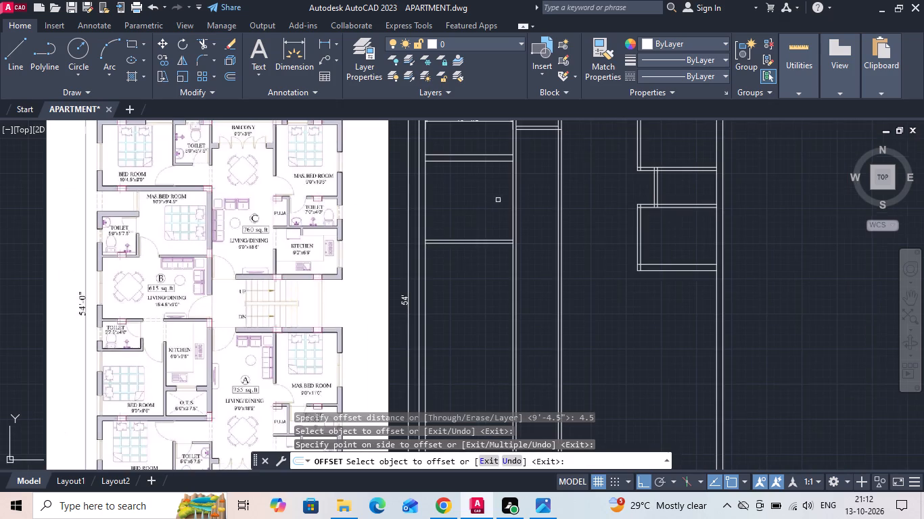
{"action": "key", "text": "Escape"}
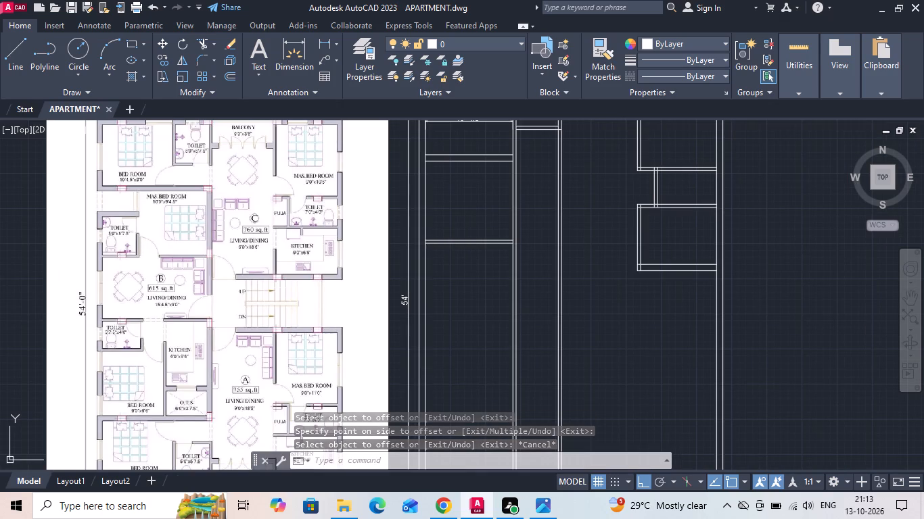
Offset the partition line below the master bedroom 9' downward to set flat B's living/dining depth.
{"action": "scroll", "coordinate": [112, 330], "scroll_direction": "up", "scroll_amount": 1}
{"action": "key", "text": "Escape"}
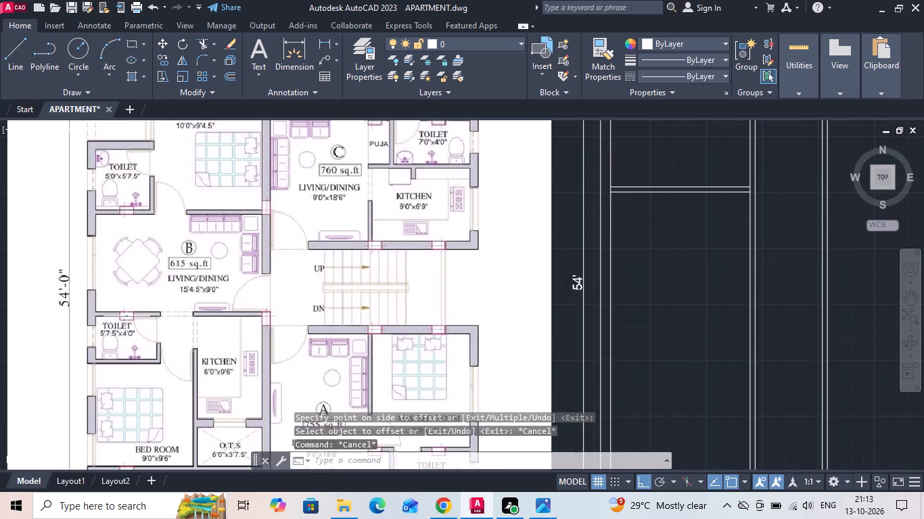
{"action": "key", "text": "o"}
{"action": "key", "text": "space"}
{"action": "key", "text": "9"}
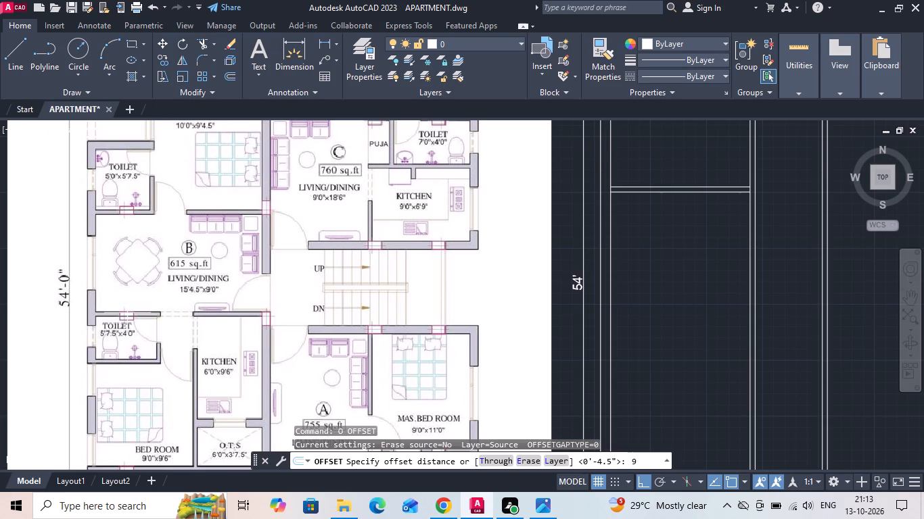
{"action": "key", "text": "apostrophe"}
{"action": "key", "text": "Return"}
{"action": "scroll", "coordinate": [162, 262], "scroll_direction": "down", "scroll_amount": 1}
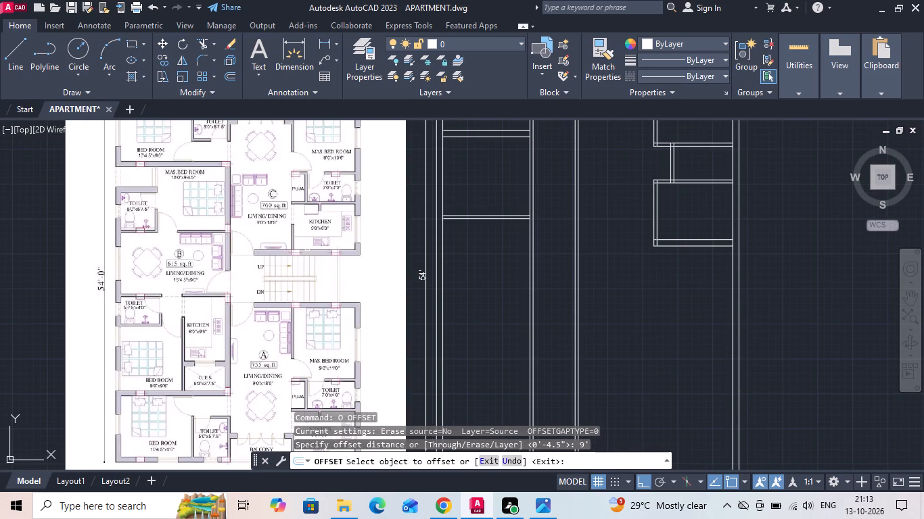
{"action": "left_click", "coordinate": [496, 218]}
{"action": "left_click", "coordinate": [472, 299]}
{"action": "key", "text": "Escape"}
Offset the living/dining's new bottom line 4.5" downward to form the partition wall.
{"action": "type", "text": "O"}
{"action": "key", "text": "space"}
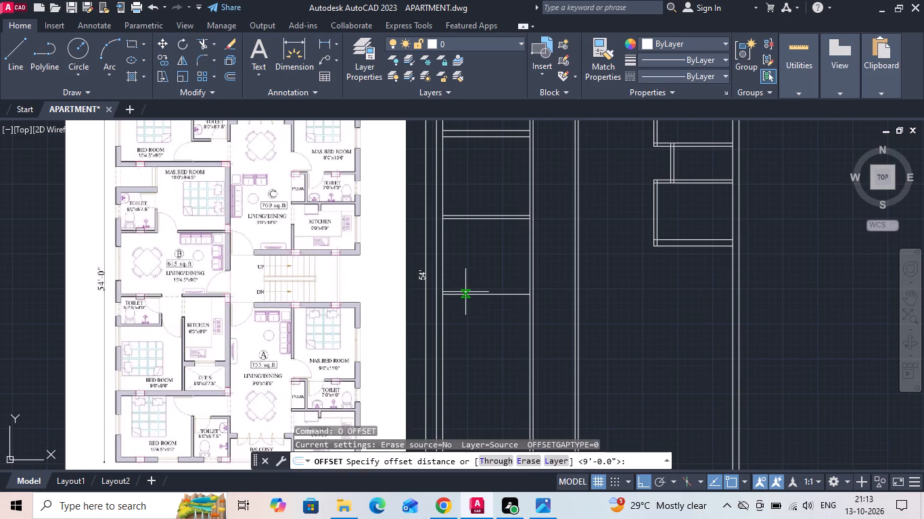
{"action": "type", "text": "4."}
{"action": "type", "text": "5"}
{"action": "key", "text": "space"}
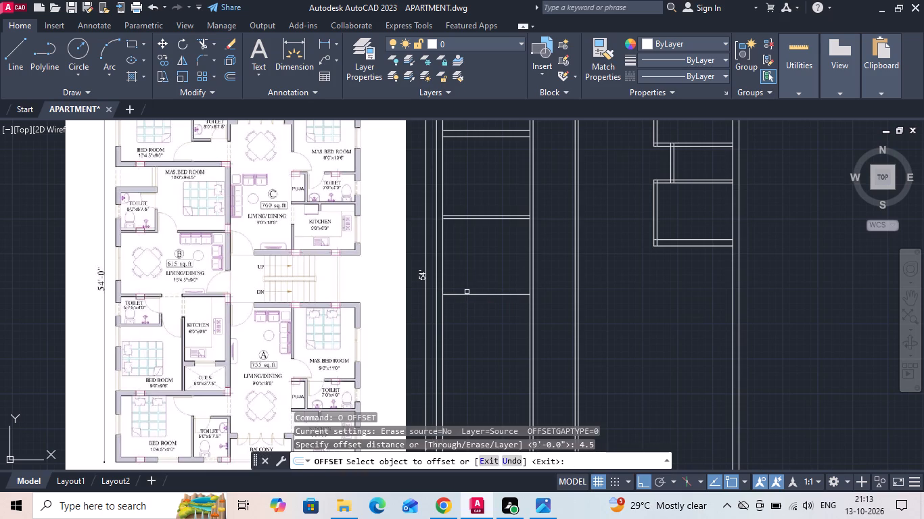
{"action": "left_click", "coordinate": [467, 292]}
{"action": "left_click", "coordinate": [461, 293]}
{"action": "left_click", "coordinate": [454, 314]}
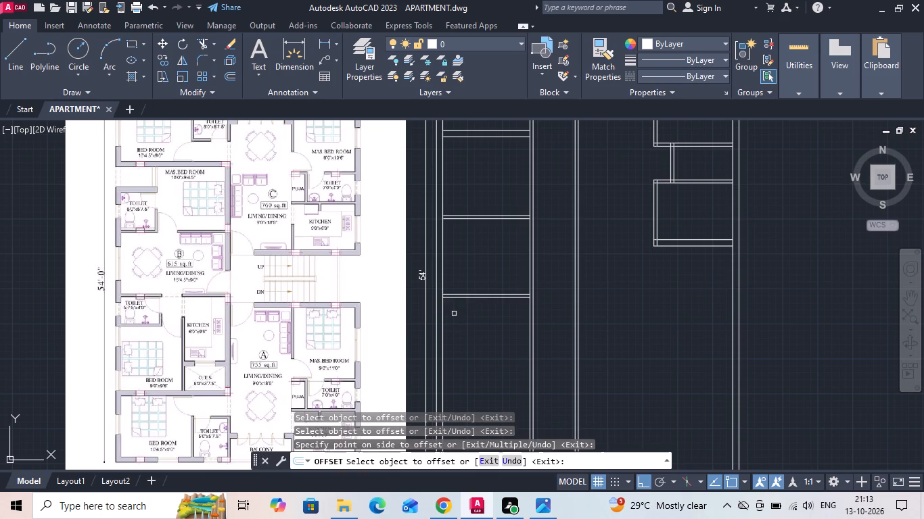
{"action": "middle_click_drag", "start_coordinate": [463, 305], "coordinate": [498, 235]}
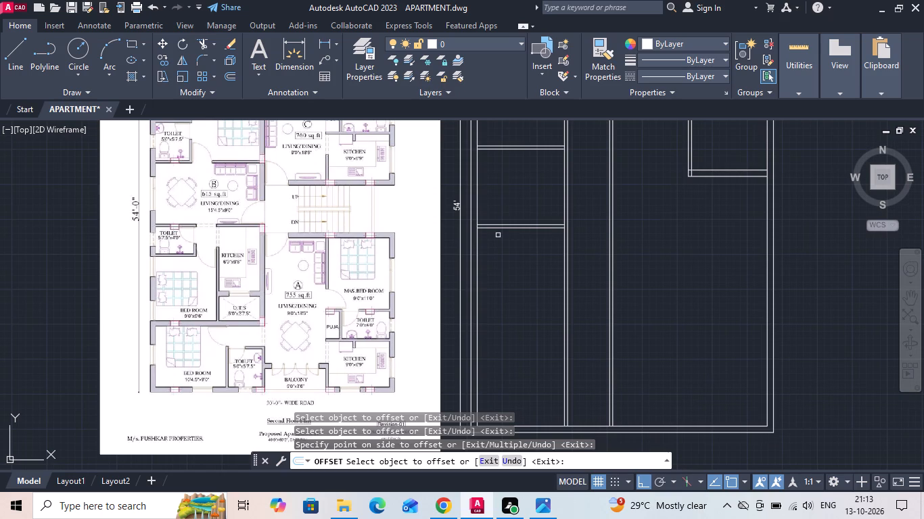
{"action": "key", "text": "Escape"}
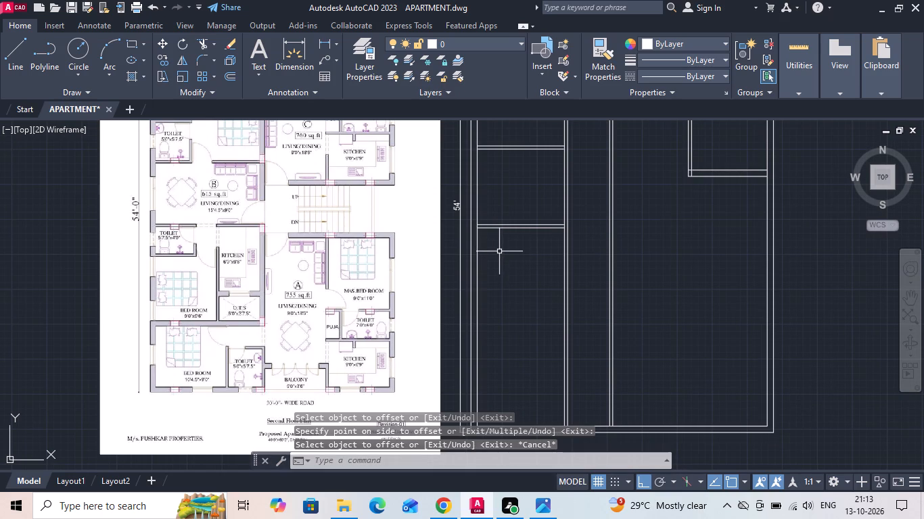
Offset the lower line of the partition below flat B's living/dining 9'6" downward to set the kitchen depth.
{"action": "type", "text": "O"}
{"action": "key", "text": "space"}
{"action": "scroll", "coordinate": [249, 268], "scroll_direction": "up", "scroll_amount": 2}
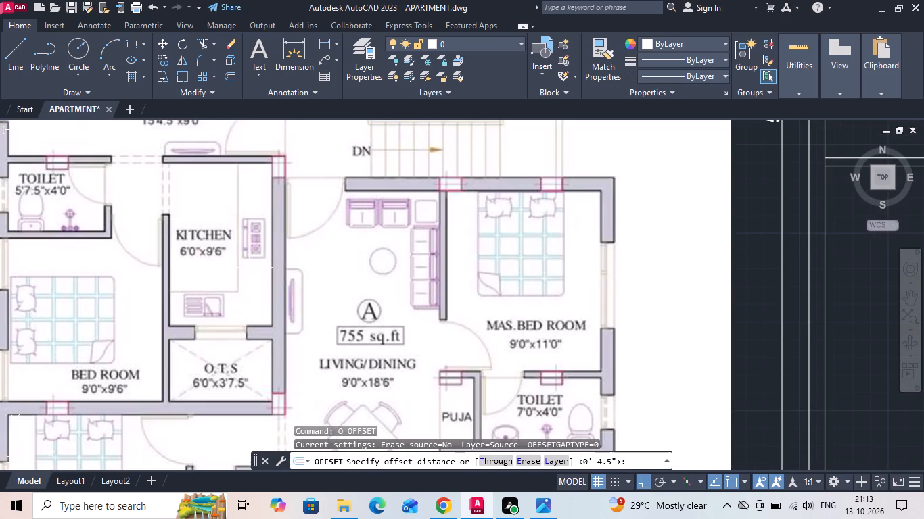
{"action": "key", "text": "9"}
{"action": "key", "text": "apostrophe"}
{"action": "type", "text": "6"}
{"action": "key", "text": "space"}
{"action": "scroll", "coordinate": [259, 253], "scroll_direction": "down", "scroll_amount": 1}
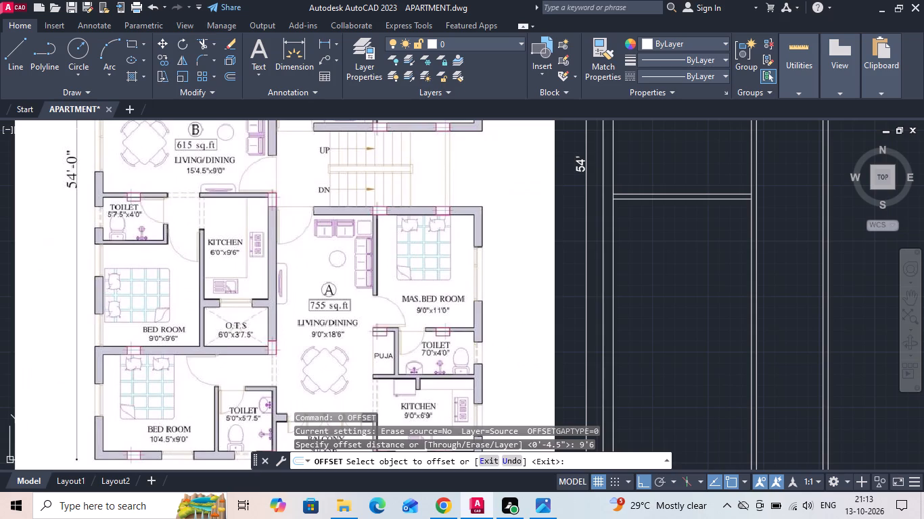
{"action": "left_click_drag", "start_coordinate": [647, 198], "coordinate": [648, 205]}
{"action": "left_click", "coordinate": [648, 270]}
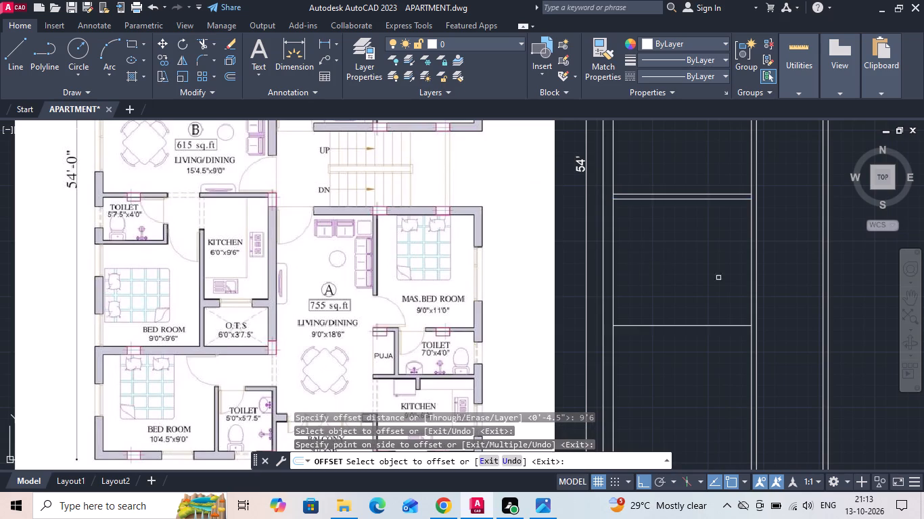
{"action": "middle_click_drag", "start_coordinate": [720, 281], "coordinate": [625, 254]}
{"action": "key", "text": "Escape"}
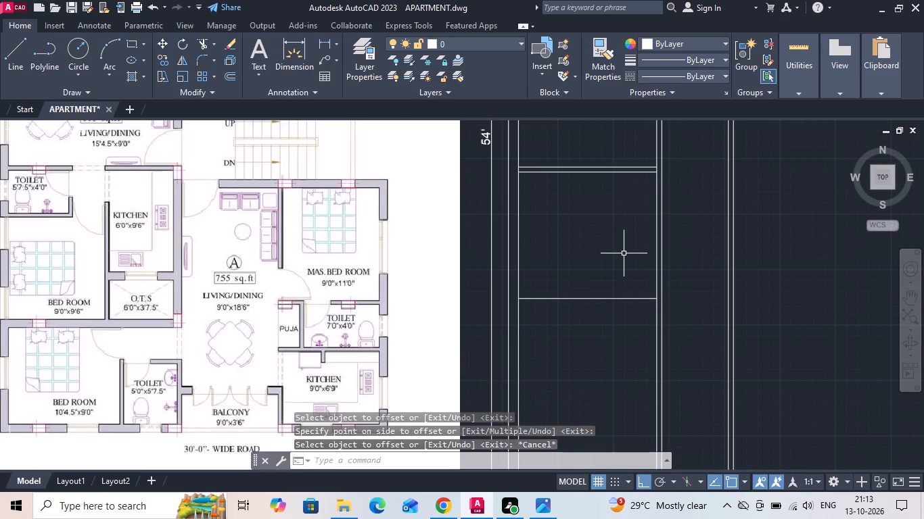
Offset the kitchen's new bottom line 9" downward to form the wall between the kitchen and O.T.S.
{"action": "type", "text": "O 9"}
{"action": "key", "text": "space"}
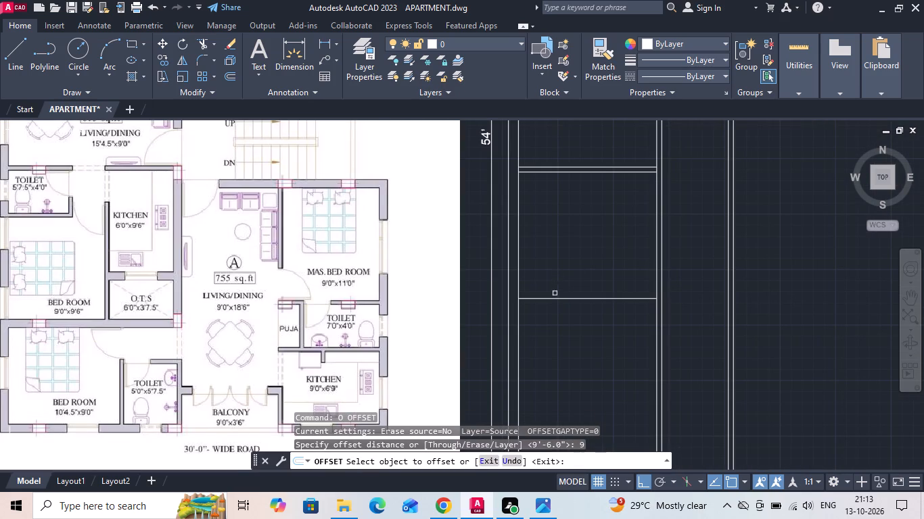
{"action": "left_click_drag", "start_coordinate": [552, 299], "coordinate": [547, 308]}
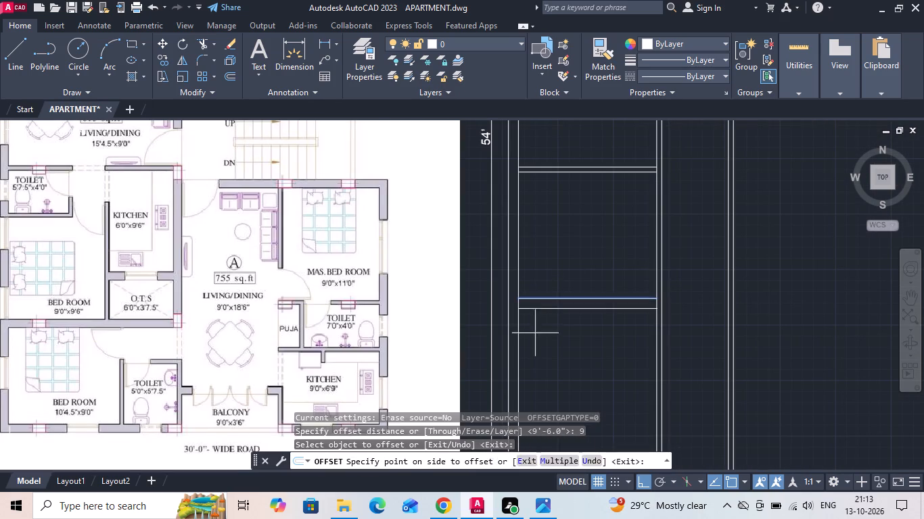
{"action": "left_click", "coordinate": [535, 335]}
{"action": "middle_click_drag", "start_coordinate": [549, 325], "coordinate": [585, 238]}
{"action": "key", "text": "Escape"}
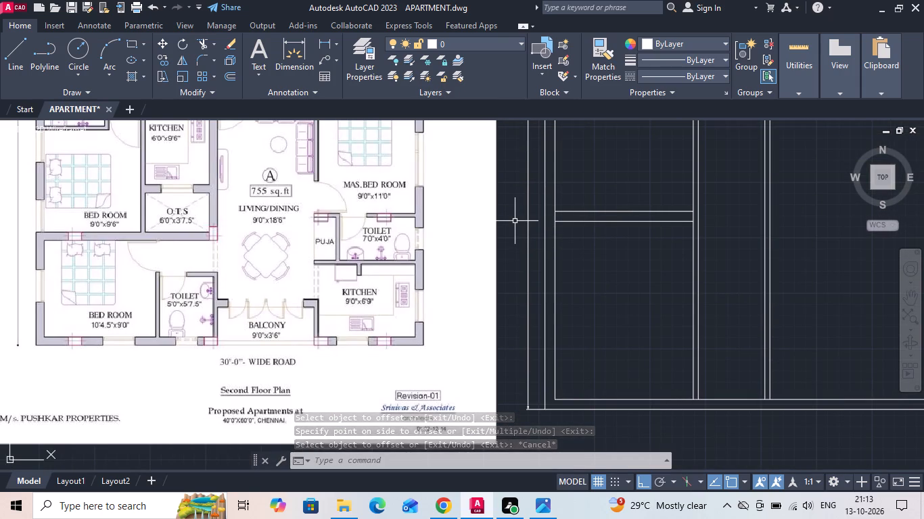
Offset the lower line of the 9" wall 3'7.5" downward to set the O.T.S. depth.
{"action": "type", "text": "O"}
{"action": "key", "text": "space"}
{"action": "key", "text": "3"}
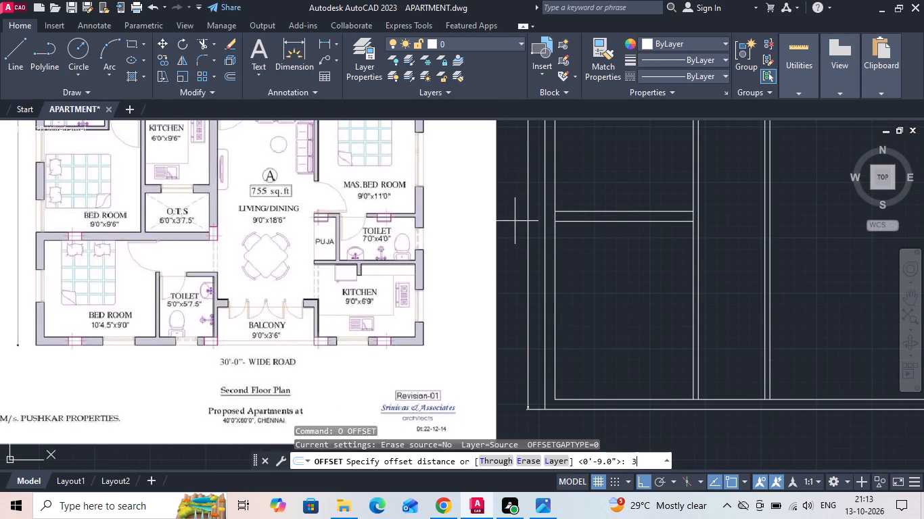
{"action": "key", "text": "apostrophe"}
{"action": "key", "text": "7"}
{"action": "key", "text": "period"}
{"action": "type", "text": "5"}
{"action": "key", "text": "space"}
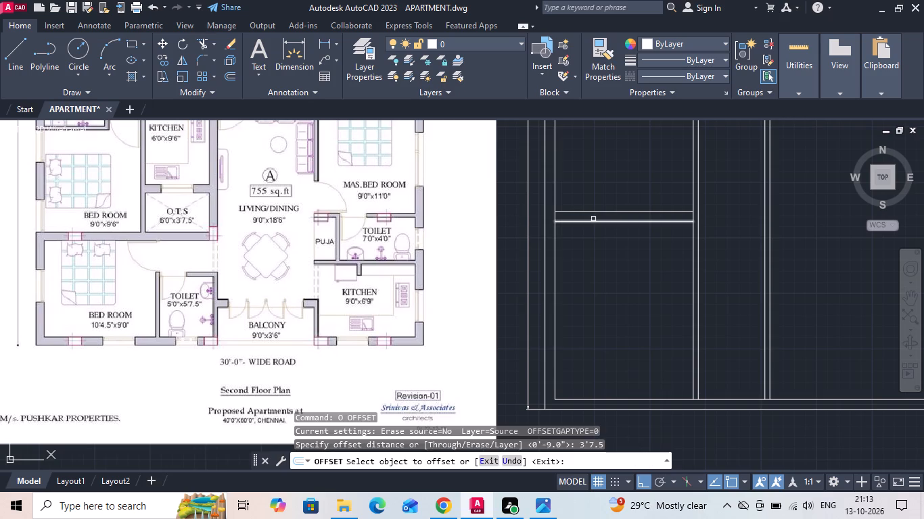
{"action": "left_click", "coordinate": [593, 219]}
{"action": "left_click", "coordinate": [586, 286]}
{"action": "left_click", "coordinate": [622, 221]}
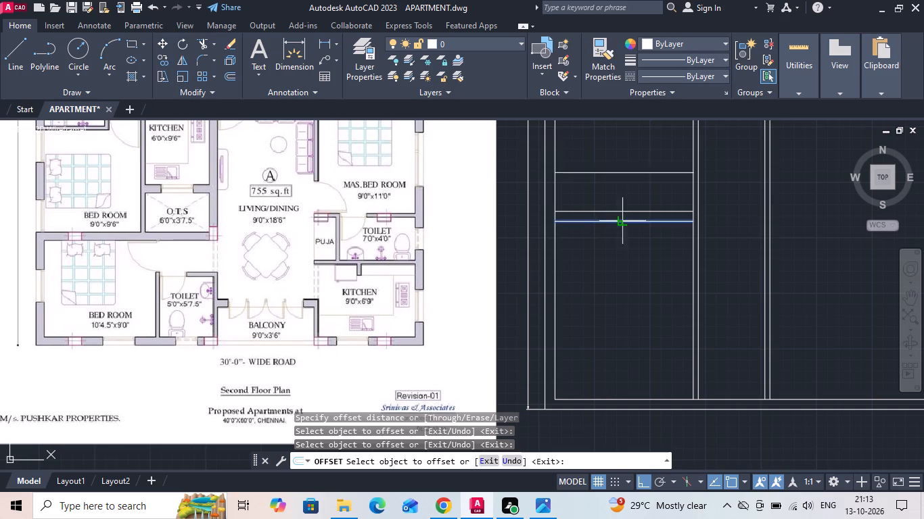
{"action": "left_click", "coordinate": [615, 255]}
{"action": "key", "text": "Escape"}
Offset the O.T.S.'s new bottom line 9" downward to form the wall above the bottom bedroom.
{"action": "type", "text": "O"}
{"action": "key", "text": "space"}
{"action": "type", "text": "9"}
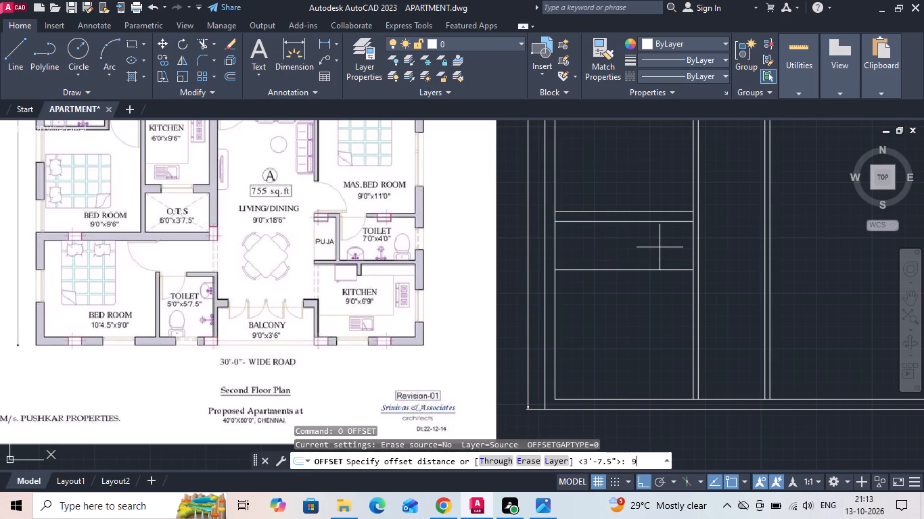
{"action": "key", "text": "space"}
{"action": "left_click_drag", "start_coordinate": [607, 269], "coordinate": [603, 276]}
{"action": "left_click", "coordinate": [584, 297]}
{"action": "middle_click_drag", "start_coordinate": [582, 299], "coordinate": [575, 228]}
{"action": "key", "text": "Escape"}
Measure the bottom bedroom's depth from its top wall to the inner line of the bottom outer wall.
{"action": "left_click", "coordinate": [323, 45]}
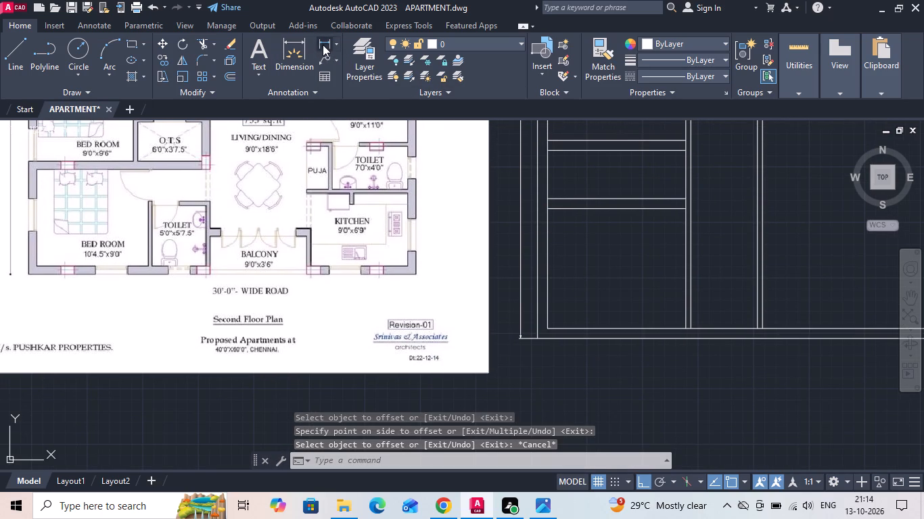
{"action": "left_click", "coordinate": [574, 215]}
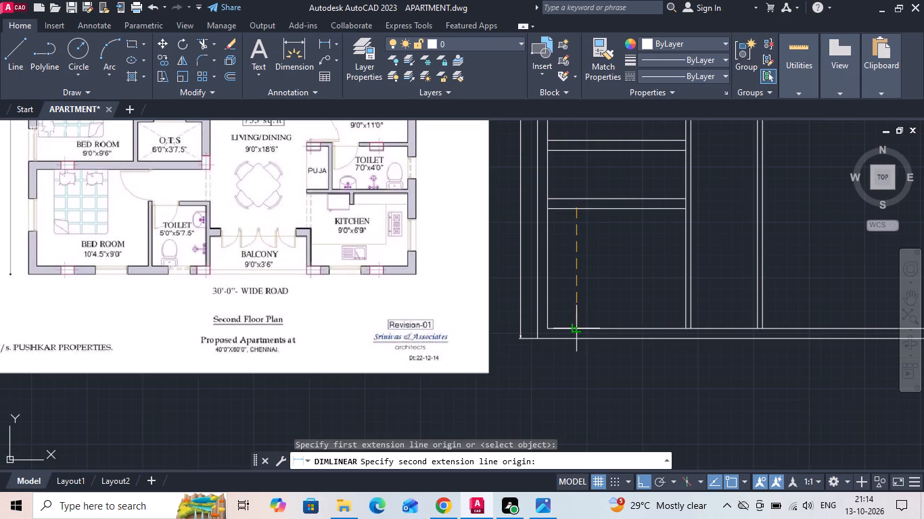
{"action": "left_click", "coordinate": [576, 326]}
{"action": "key", "text": "Escape"}
{"action": "scroll", "coordinate": [573, 310], "scroll_direction": "down", "scroll_amount": 1}
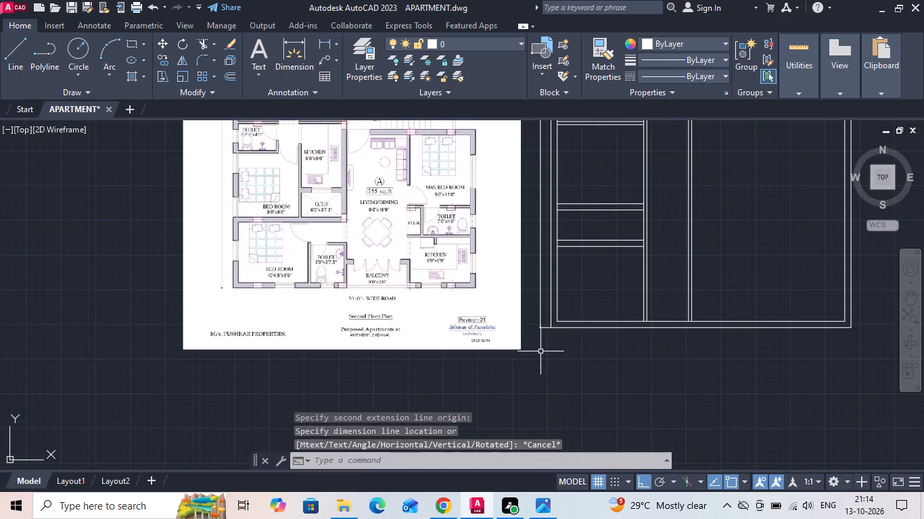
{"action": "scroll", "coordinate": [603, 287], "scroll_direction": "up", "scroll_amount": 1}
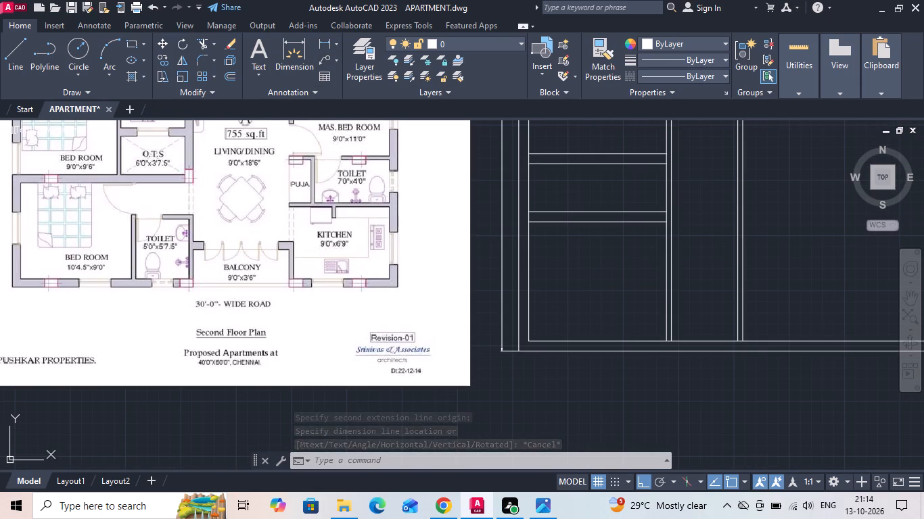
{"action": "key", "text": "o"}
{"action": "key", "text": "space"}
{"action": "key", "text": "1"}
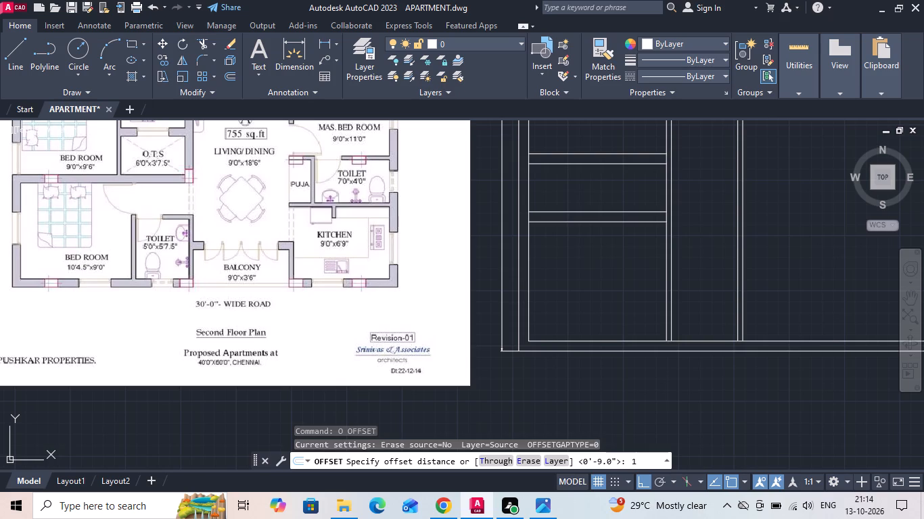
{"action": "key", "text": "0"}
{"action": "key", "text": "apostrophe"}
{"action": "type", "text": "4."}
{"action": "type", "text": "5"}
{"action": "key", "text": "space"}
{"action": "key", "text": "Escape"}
Trim the left outer wall's inner line between the two lines of the bottom bedroom's 9" top wall.
{"action": "type", "text": "TR"}
{"action": "key", "text": "space"}
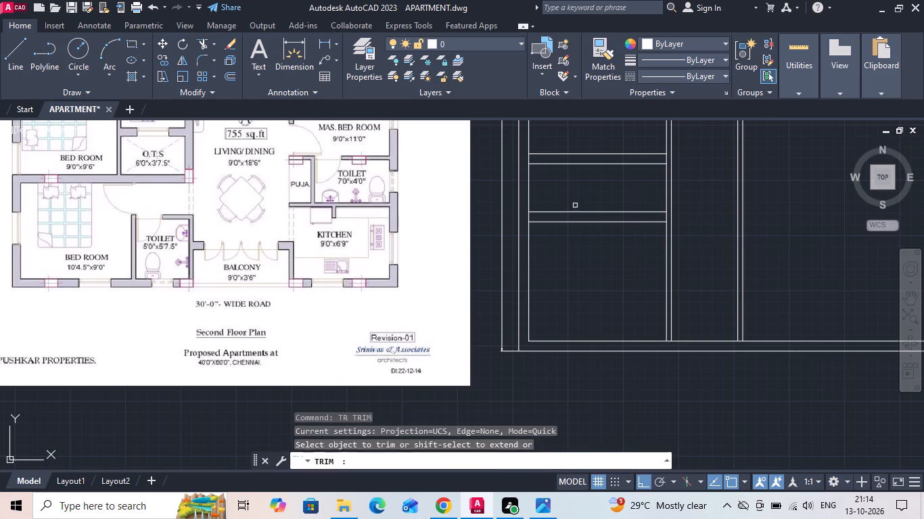
{"action": "scroll", "coordinate": [567, 322], "scroll_direction": "down", "scroll_amount": 1}
{"action": "scroll", "coordinate": [526, 260], "scroll_direction": "up", "scroll_amount": 1}
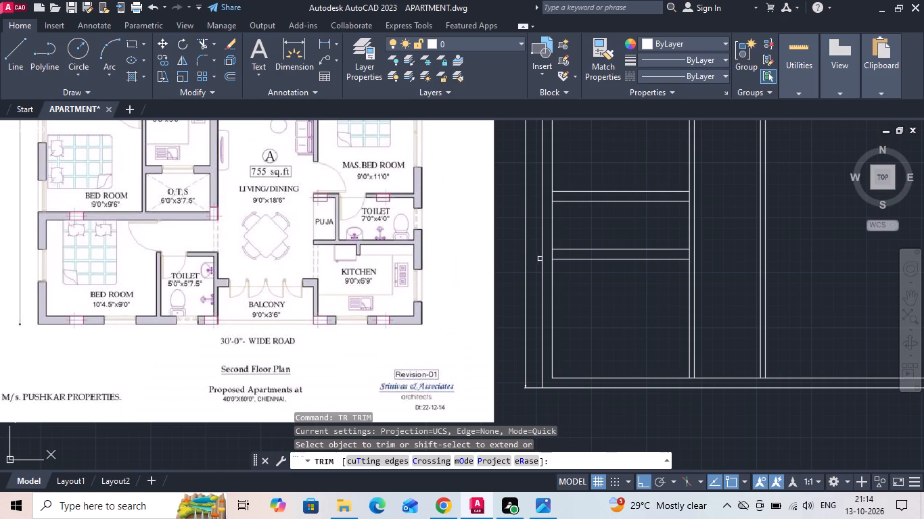
{"action": "left_click", "coordinate": [554, 253]}
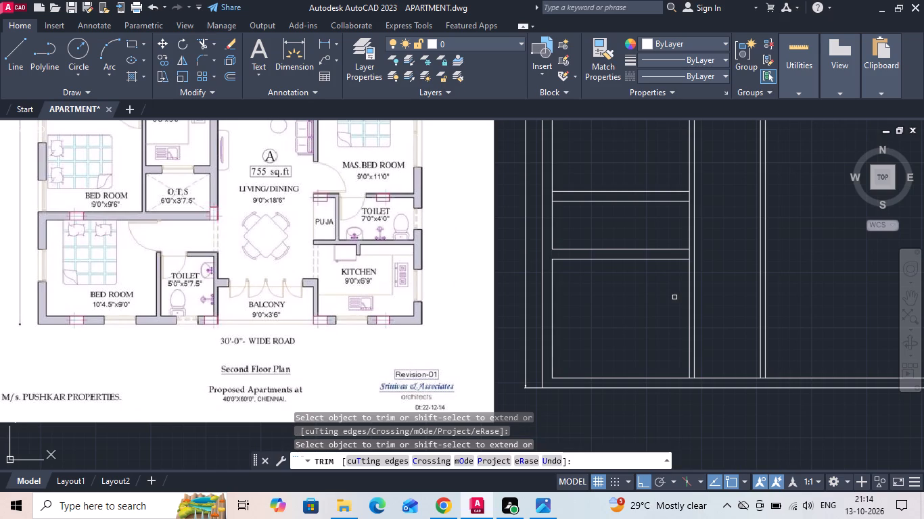
{"action": "key", "text": "Escape"}
Extend both lines of the bottom bedroom's top wall rightward across the toilet strip, and lengthen the O.T.S. top wall lines.
{"action": "type", "text": "EX"}
{"action": "key", "text": "space"}
{"action": "left_click_drag", "start_coordinate": [665, 287], "coordinate": [664, 285]}
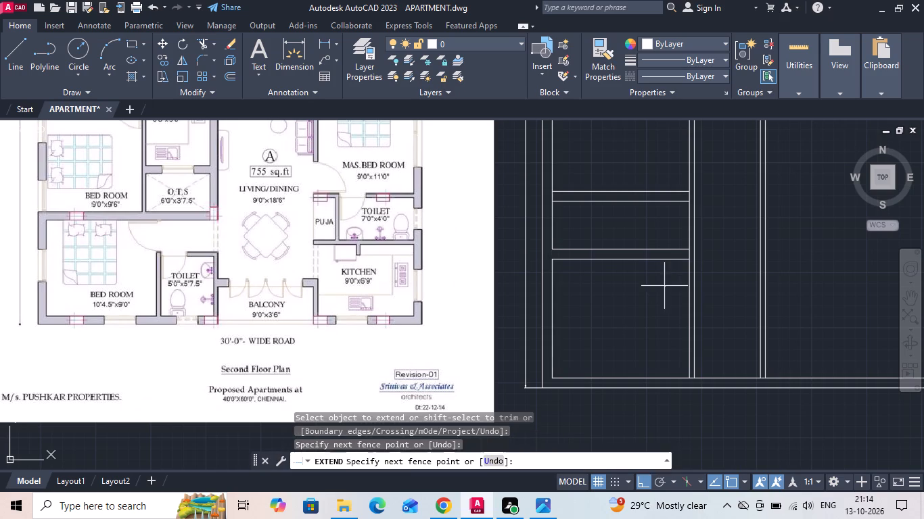
{"action": "left_click_drag", "start_coordinate": [664, 285], "coordinate": [668, 238]}
{"action": "left_click_drag", "start_coordinate": [653, 232], "coordinate": [650, 295]}
{"action": "left_click_drag", "start_coordinate": [651, 181], "coordinate": [645, 225]}
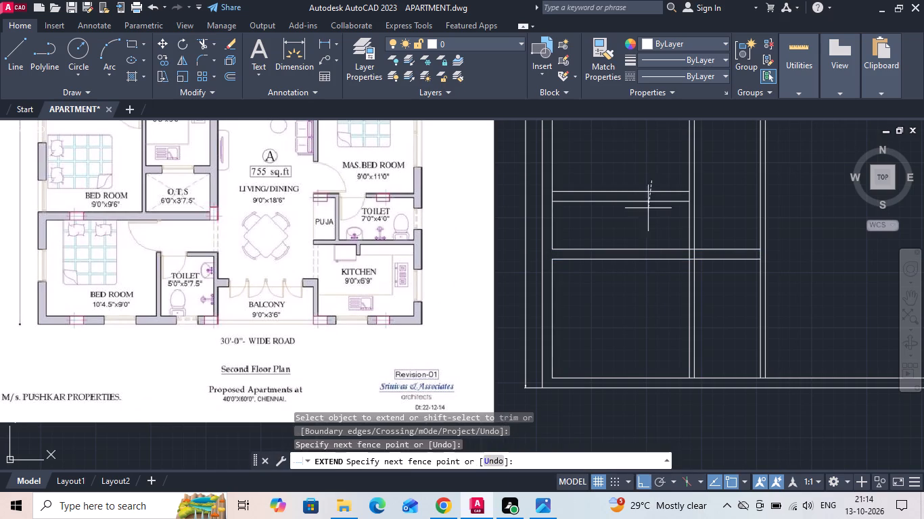
{"action": "left_click_drag", "start_coordinate": [645, 225], "coordinate": [641, 245]}
{"action": "scroll", "coordinate": [572, 343], "scroll_direction": "down", "scroll_amount": 1}
{"action": "middle_click_drag", "start_coordinate": [647, 268], "coordinate": [570, 312]}
{"action": "key", "text": "Escape"}
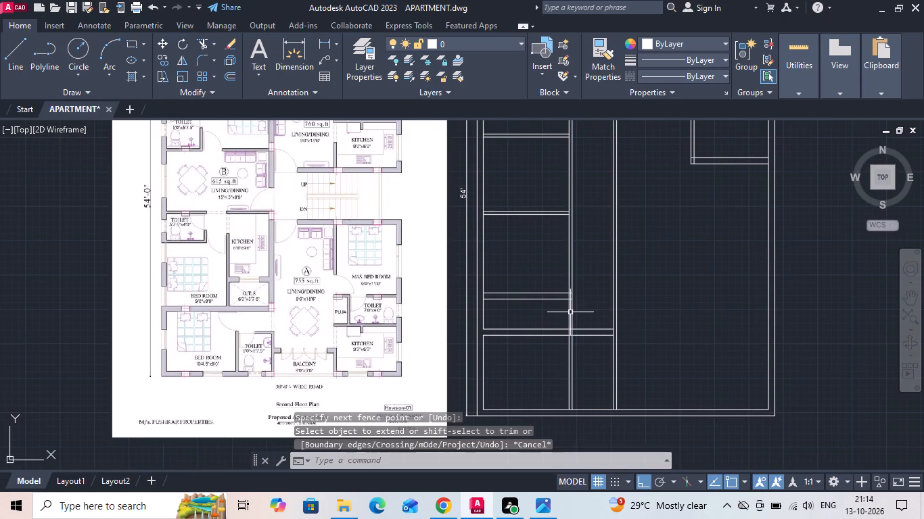
Extend the O.T.S. top wall lines and the living/dining's top and bottom partition lines to flat B's right-hand wall.
{"action": "scroll", "coordinate": [562, 329], "scroll_direction": "down", "scroll_amount": 1}
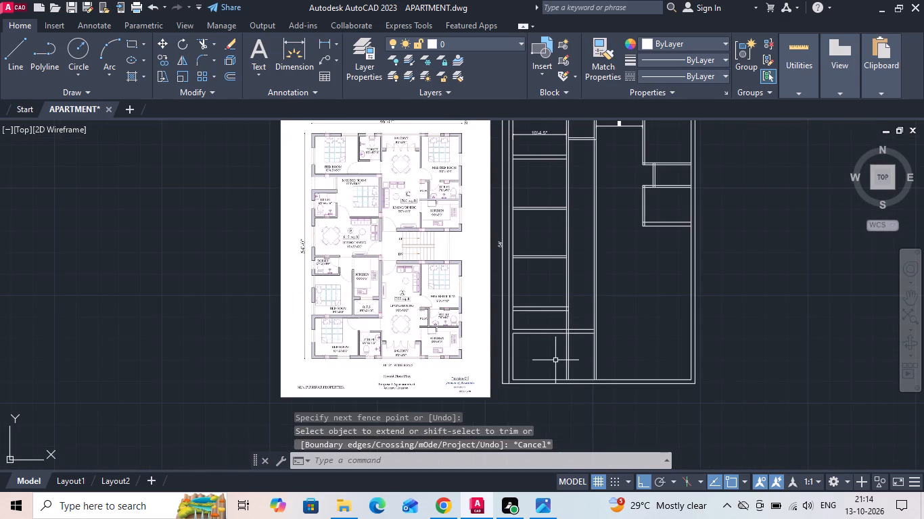
{"action": "middle_click_drag", "start_coordinate": [564, 276], "coordinate": [561, 287]}
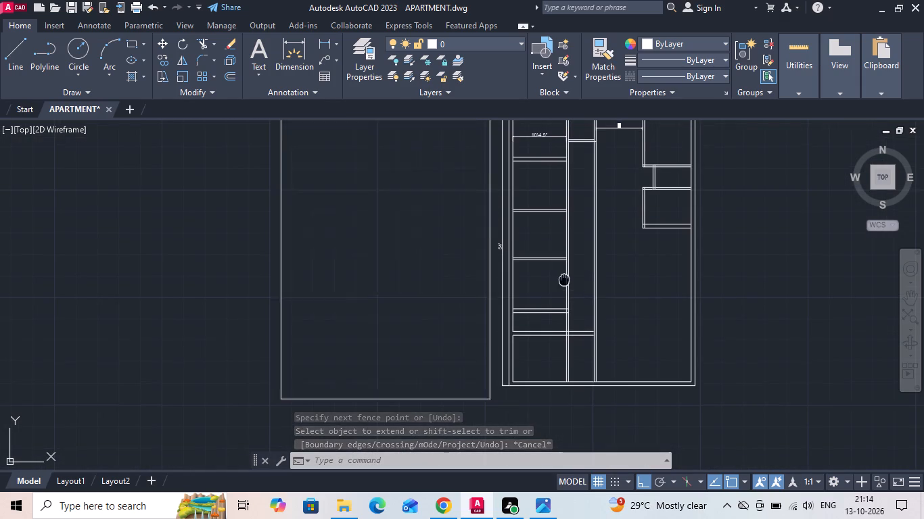
{"action": "middle_click_drag", "start_coordinate": [561, 287], "coordinate": [555, 304]}
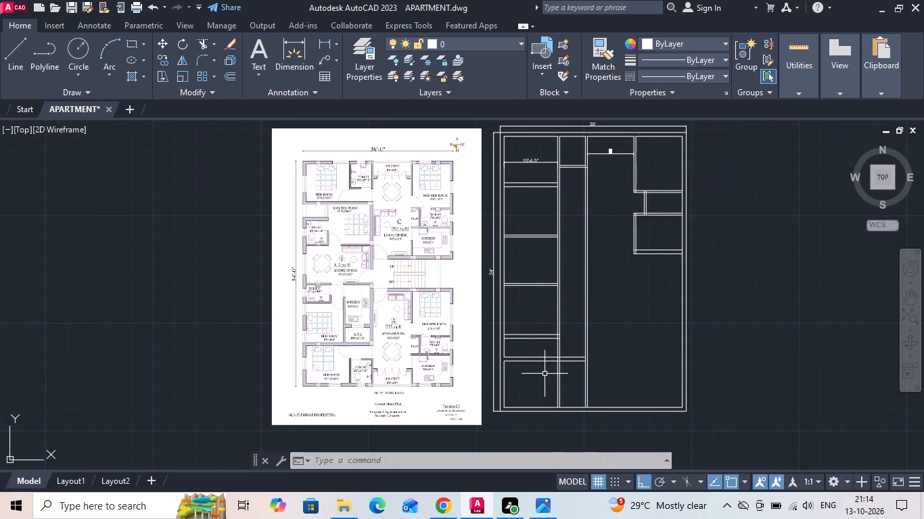
{"action": "key", "text": "e"}
{"action": "key", "text": "x"}
{"action": "key", "text": "space"}
{"action": "key", "text": "space"}
{"action": "scroll", "coordinate": [545, 338], "scroll_direction": "up", "scroll_amount": 1}
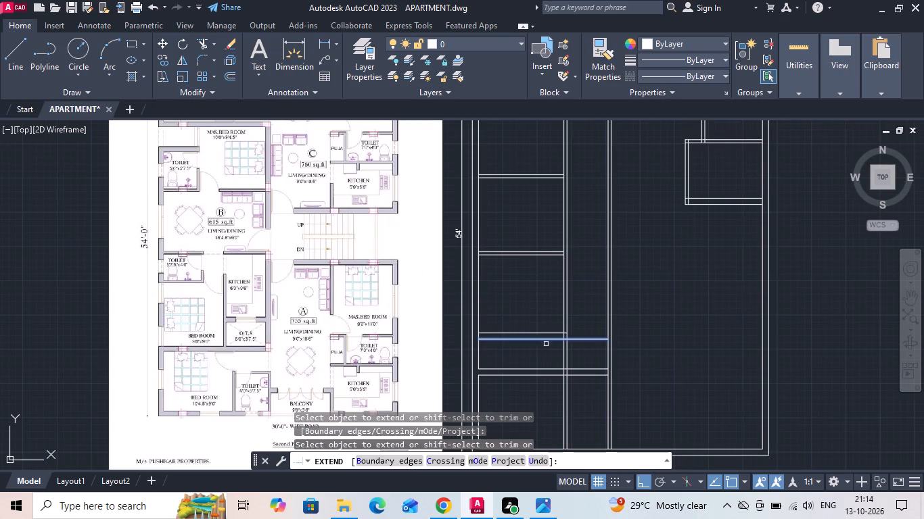
{"action": "left_click_drag", "start_coordinate": [547, 346], "coordinate": [544, 330]}
{"action": "scroll", "coordinate": [549, 316], "scroll_direction": "down", "scroll_amount": 1}
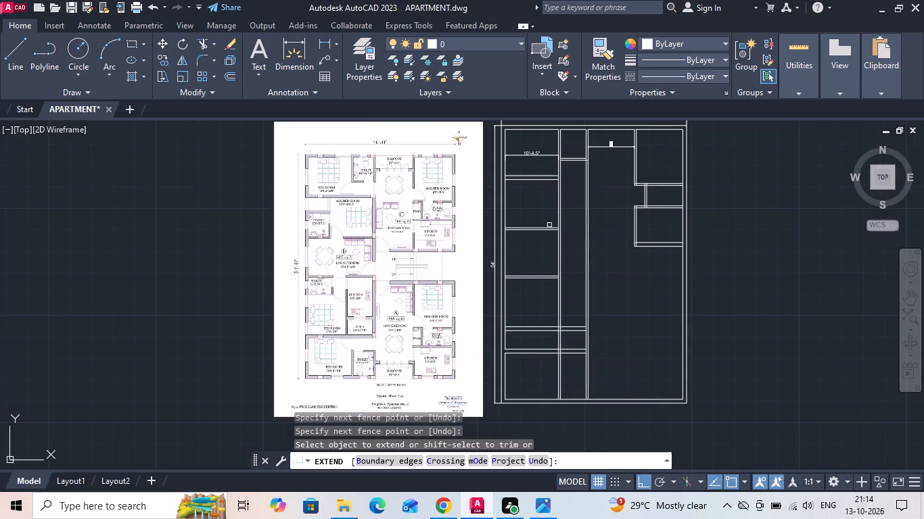
{"action": "left_click_drag", "start_coordinate": [549, 215], "coordinate": [546, 303]}
{"action": "left_click_drag", "start_coordinate": [547, 283], "coordinate": [548, 213]}
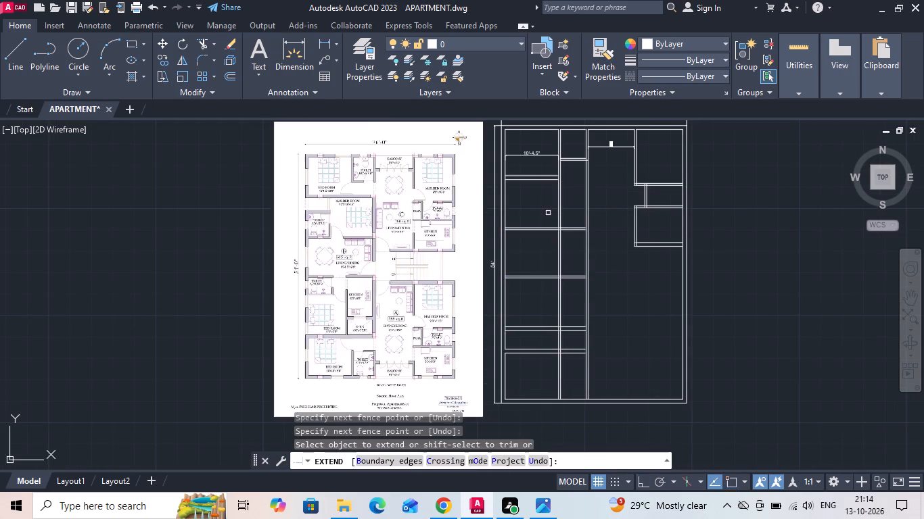
{"action": "key", "text": "Escape"}
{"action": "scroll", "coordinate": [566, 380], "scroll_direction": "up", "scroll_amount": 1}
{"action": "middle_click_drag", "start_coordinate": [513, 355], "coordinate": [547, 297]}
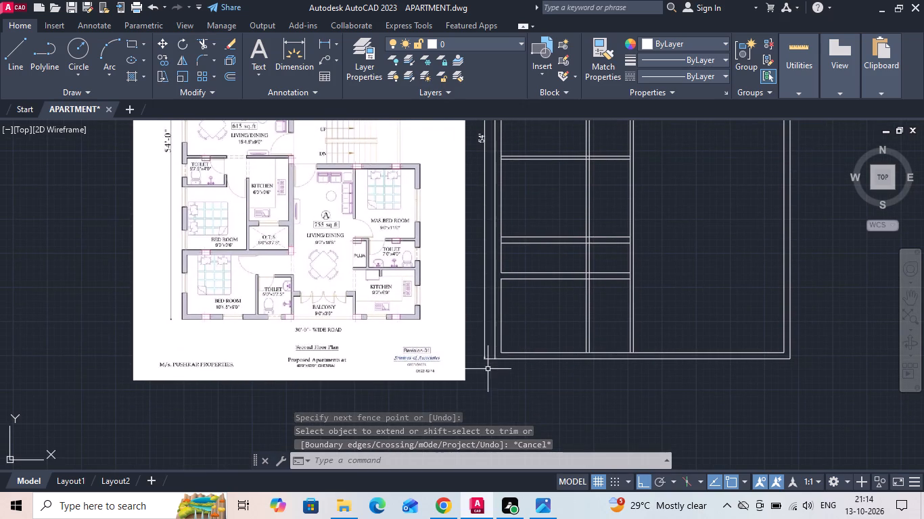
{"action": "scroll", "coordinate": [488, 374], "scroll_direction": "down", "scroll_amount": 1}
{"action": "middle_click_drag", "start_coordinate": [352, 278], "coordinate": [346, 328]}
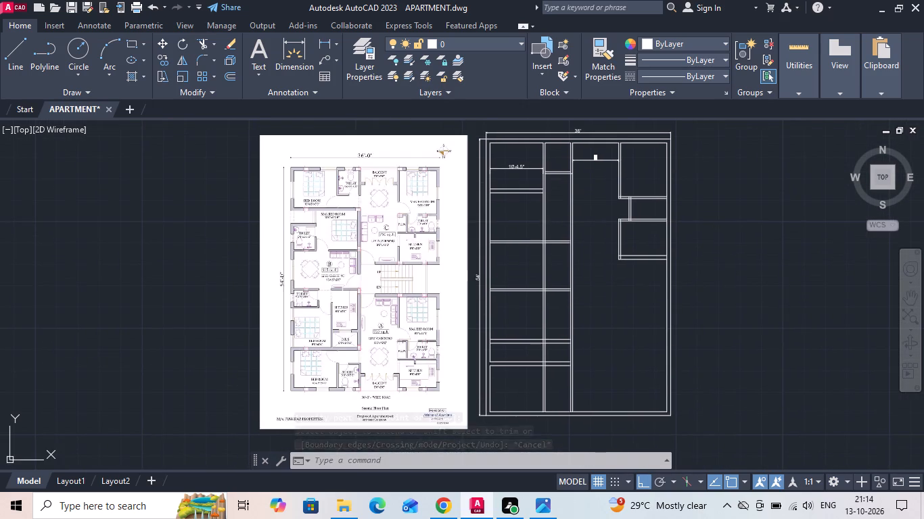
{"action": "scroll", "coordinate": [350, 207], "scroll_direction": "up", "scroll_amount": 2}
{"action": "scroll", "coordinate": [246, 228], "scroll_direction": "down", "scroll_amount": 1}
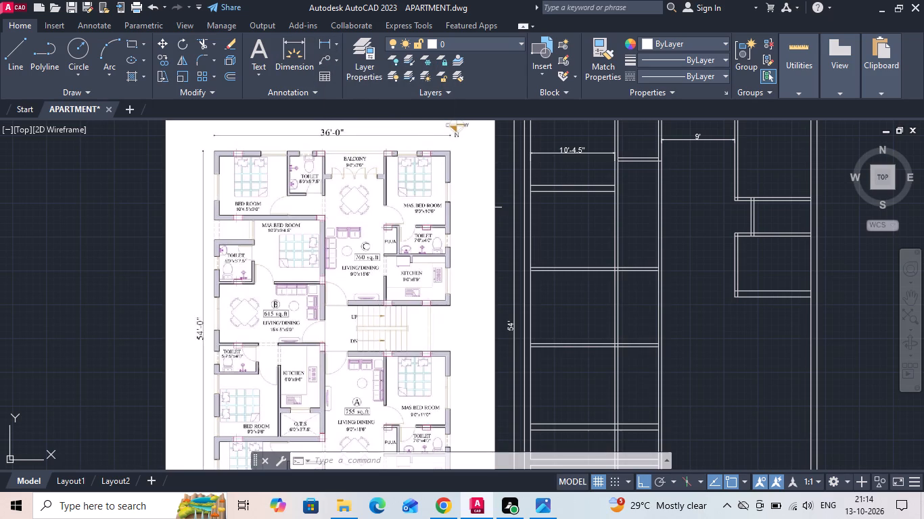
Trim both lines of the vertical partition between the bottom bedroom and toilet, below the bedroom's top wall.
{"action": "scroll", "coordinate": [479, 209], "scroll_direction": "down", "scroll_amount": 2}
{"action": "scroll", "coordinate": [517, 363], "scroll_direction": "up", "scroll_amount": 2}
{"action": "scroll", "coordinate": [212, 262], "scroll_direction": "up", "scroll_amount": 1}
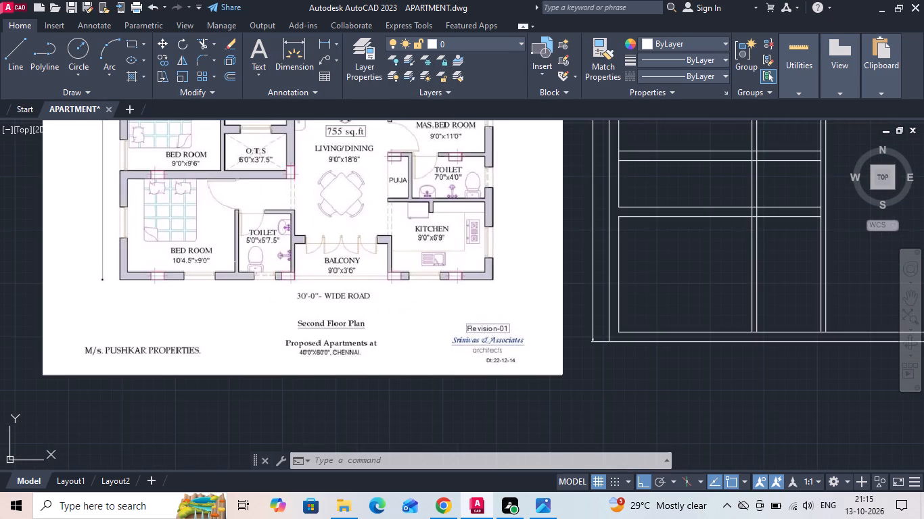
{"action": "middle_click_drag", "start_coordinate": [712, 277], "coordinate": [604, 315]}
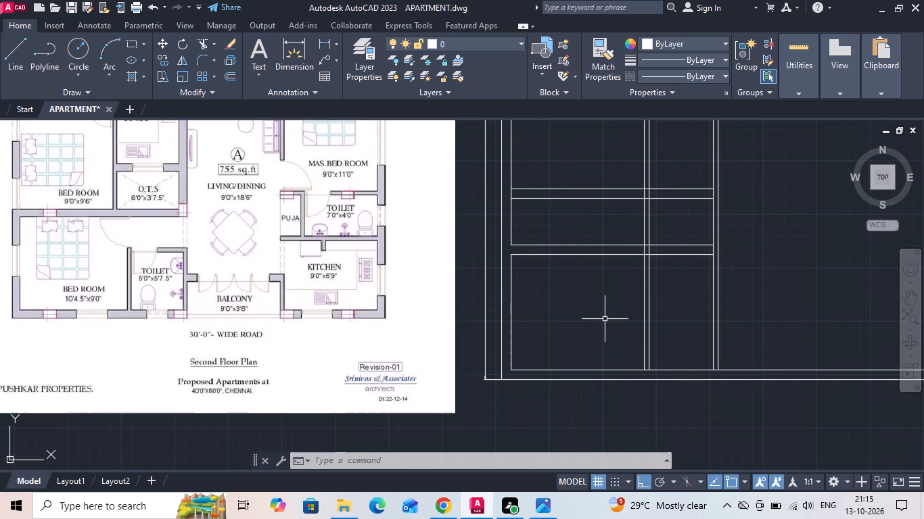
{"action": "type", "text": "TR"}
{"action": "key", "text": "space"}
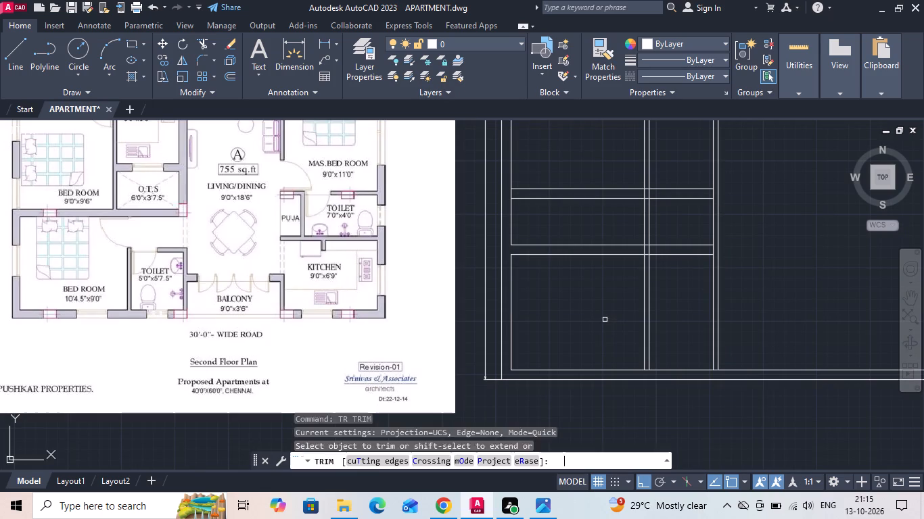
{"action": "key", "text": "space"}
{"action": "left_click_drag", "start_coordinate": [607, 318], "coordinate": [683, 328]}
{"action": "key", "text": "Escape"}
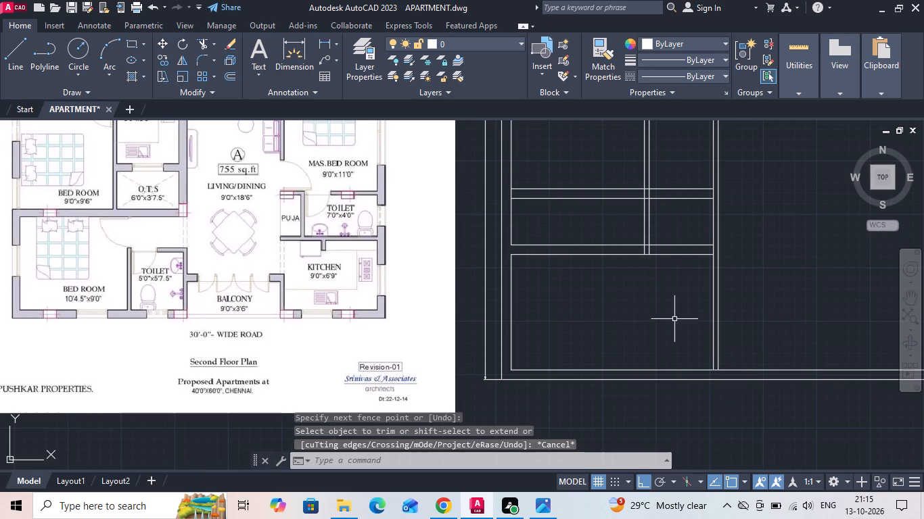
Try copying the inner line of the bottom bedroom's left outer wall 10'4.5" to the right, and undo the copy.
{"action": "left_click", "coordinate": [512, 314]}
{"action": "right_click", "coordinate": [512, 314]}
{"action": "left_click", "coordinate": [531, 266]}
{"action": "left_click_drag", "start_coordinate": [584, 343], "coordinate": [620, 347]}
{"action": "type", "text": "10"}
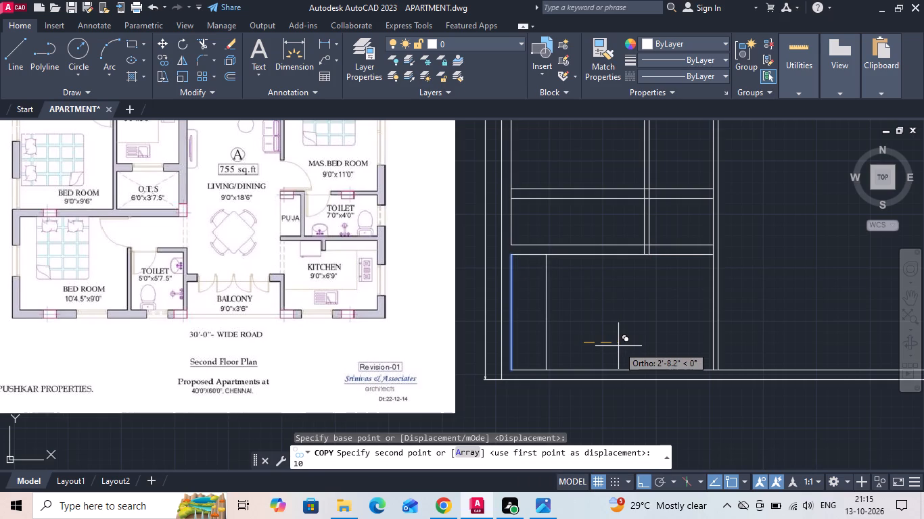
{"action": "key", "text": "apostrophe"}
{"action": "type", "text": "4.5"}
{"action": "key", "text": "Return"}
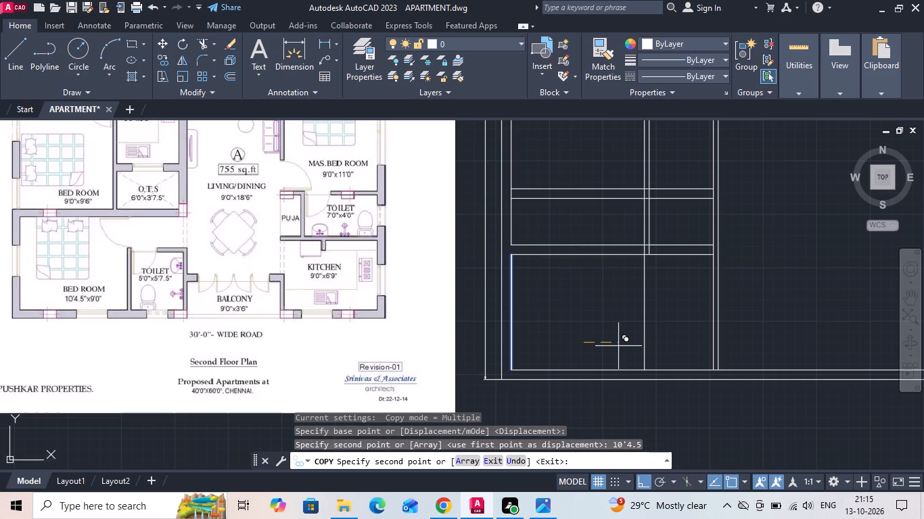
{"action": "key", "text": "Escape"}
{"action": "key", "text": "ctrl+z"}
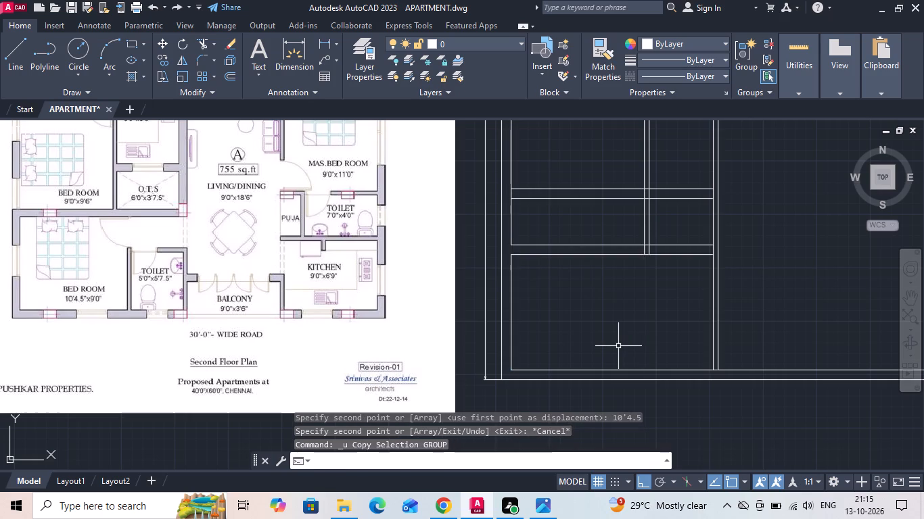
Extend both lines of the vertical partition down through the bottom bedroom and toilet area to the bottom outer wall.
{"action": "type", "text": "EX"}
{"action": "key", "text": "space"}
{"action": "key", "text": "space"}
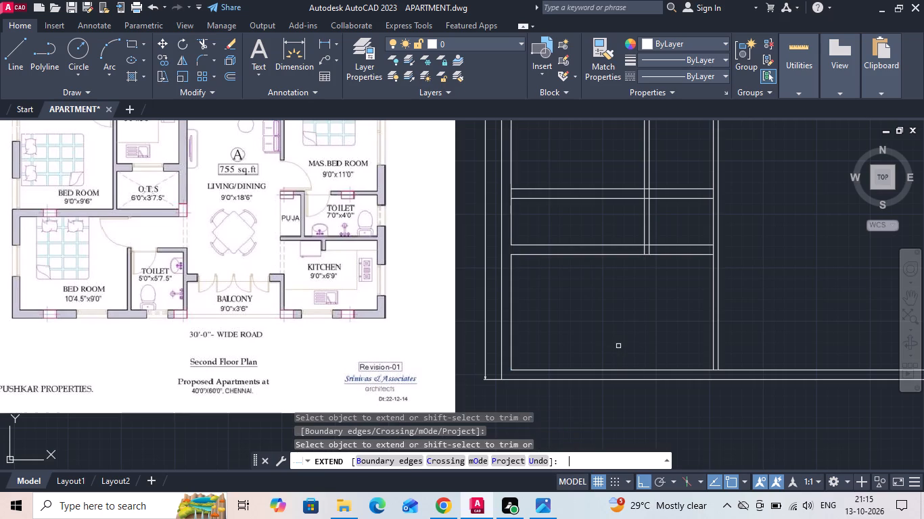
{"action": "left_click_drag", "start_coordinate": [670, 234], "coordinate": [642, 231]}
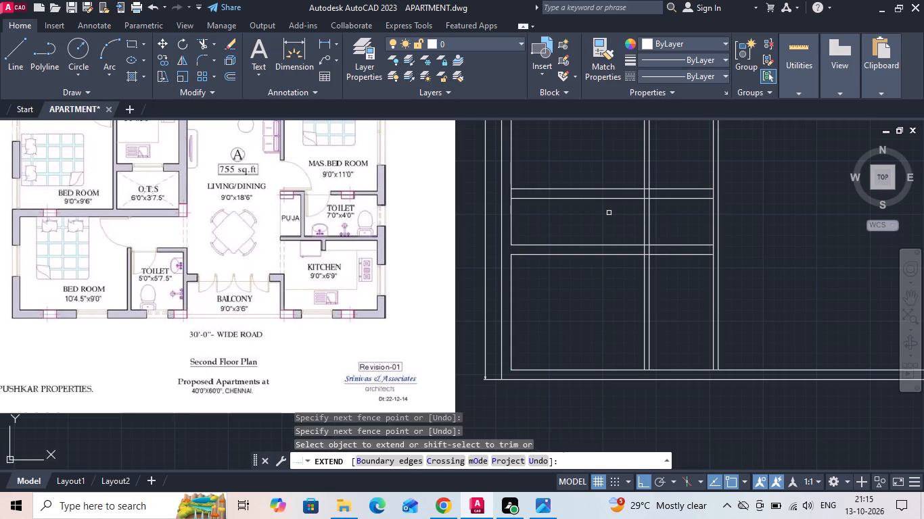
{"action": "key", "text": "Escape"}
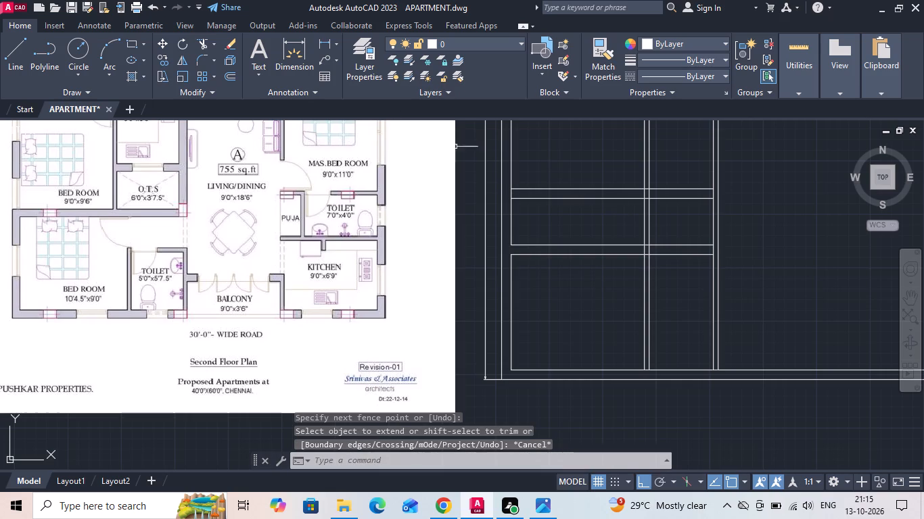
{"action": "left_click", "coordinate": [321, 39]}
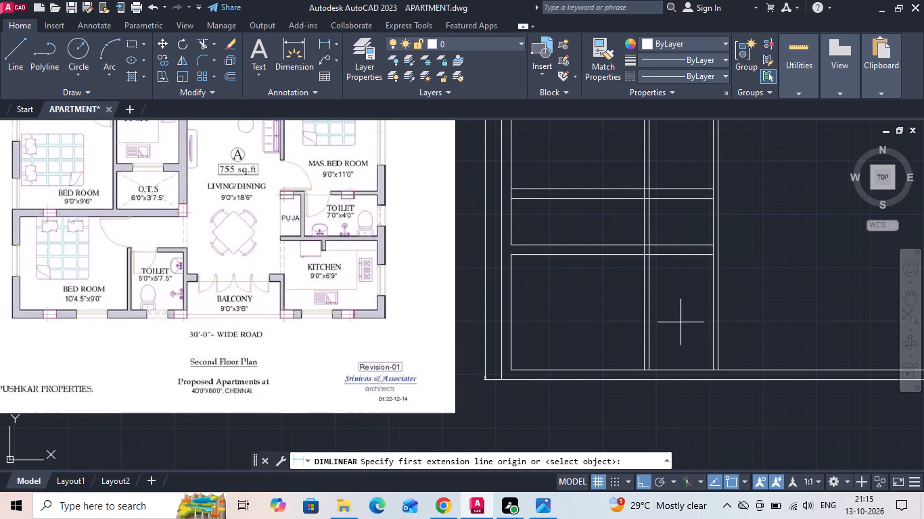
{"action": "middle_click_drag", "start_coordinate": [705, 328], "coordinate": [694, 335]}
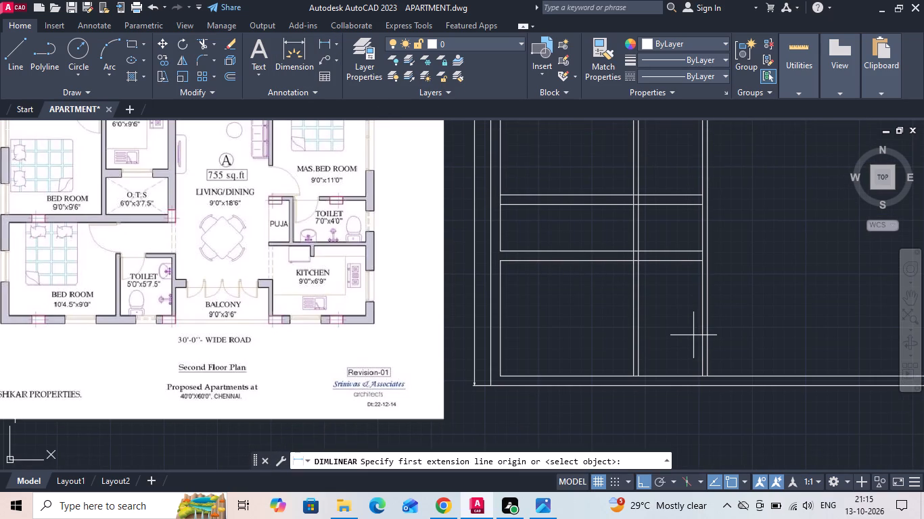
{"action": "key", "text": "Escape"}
Save the apartment drawing.
{"action": "key", "text": "ctrl+s"}
{"action": "key", "text": "ctrl+s"}
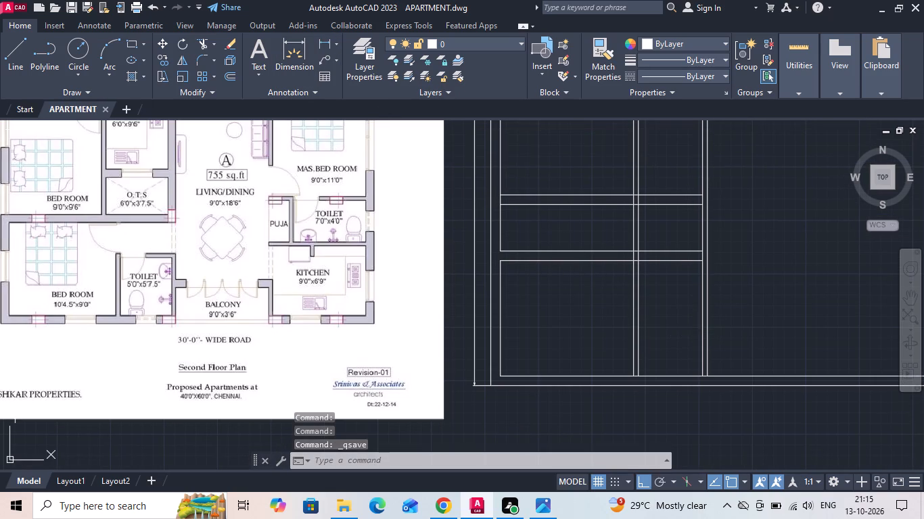
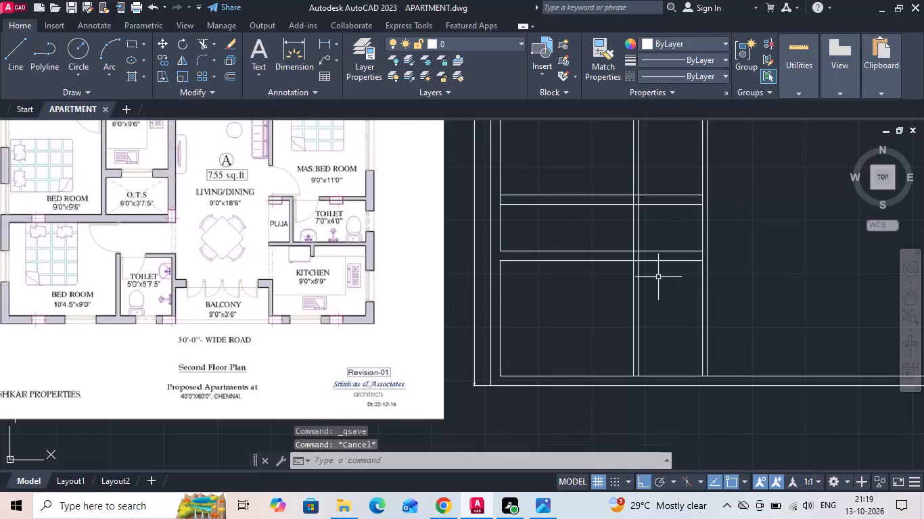
Offset the bottom outer wall's inner line 5'7.5" upward to set the bottom toilet's depth.
{"action": "scroll", "coordinate": [659, 285], "scroll_direction": "down", "scroll_amount": 1}
{"action": "scroll", "coordinate": [653, 309], "scroll_direction": "up", "scroll_amount": 1}
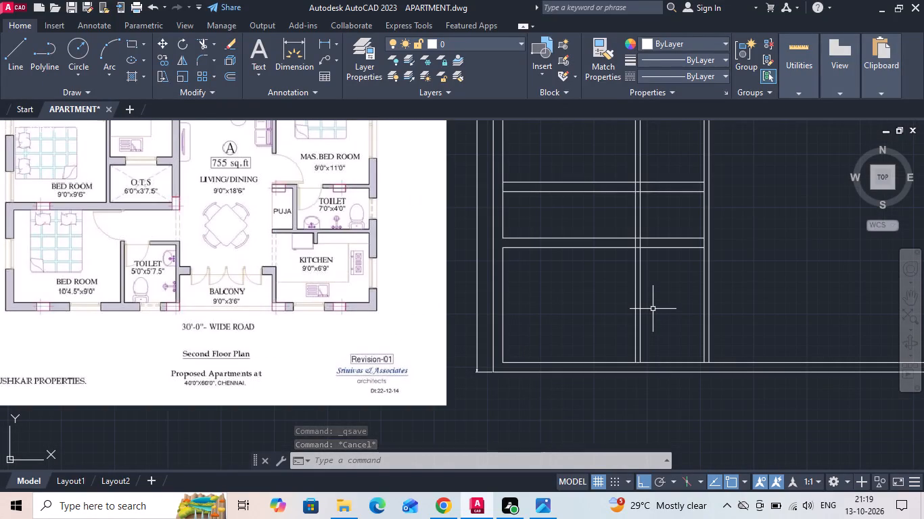
{"action": "type", "text": "O"}
{"action": "key", "text": "space"}
{"action": "key", "text": "5"}
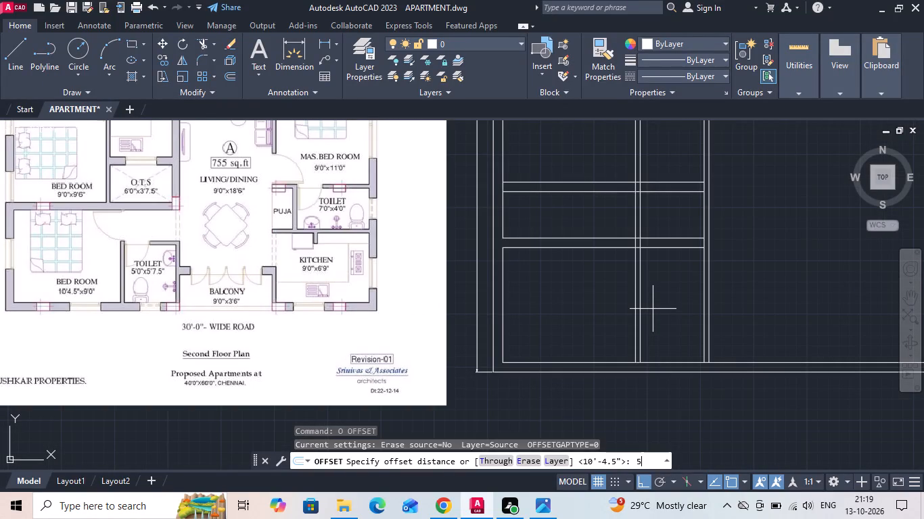
{"action": "key", "text": "apostrophe"}
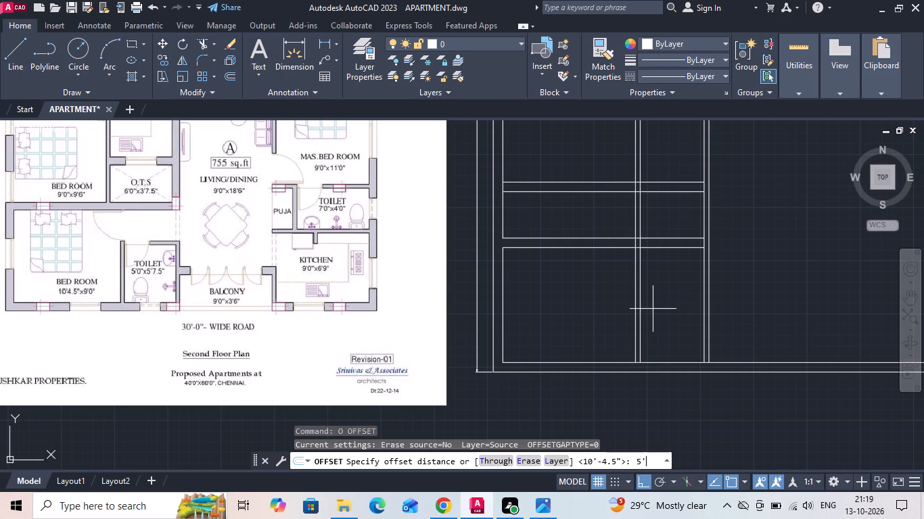
{"action": "type", "text": "7."}
{"action": "key", "text": "5"}
{"action": "key", "text": "space"}
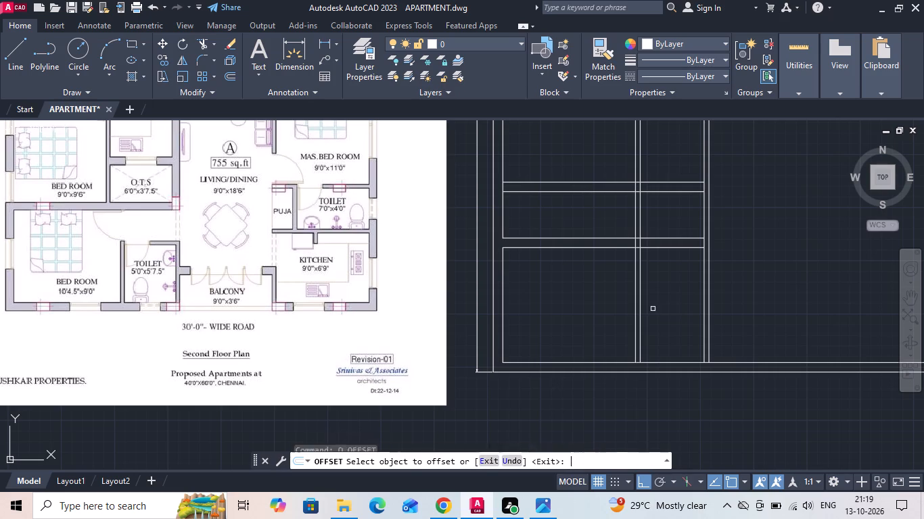
{"action": "left_click", "coordinate": [662, 363]}
{"action": "left_click", "coordinate": [672, 328]}
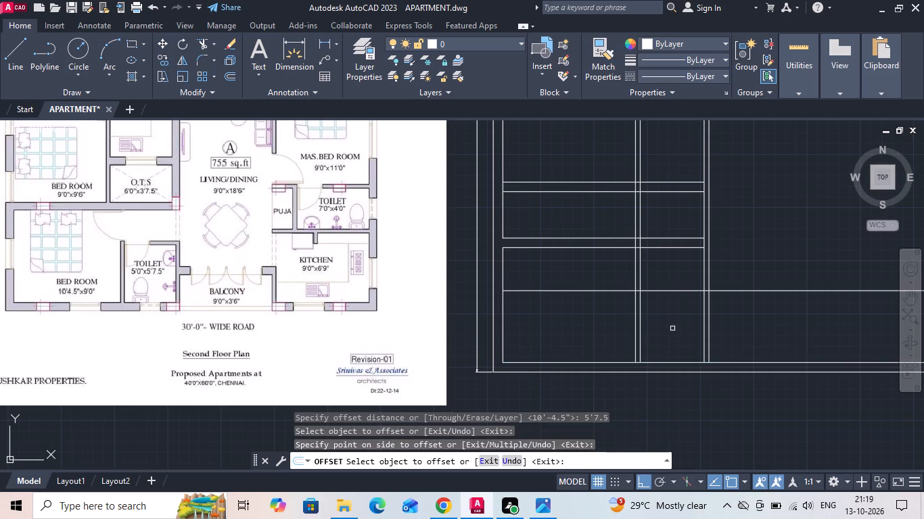
{"action": "key", "text": "Escape"}
Offset the toilet's new top line 5" upward to give its top wall its thickness.
{"action": "type", "text": "O 5"}
{"action": "key", "text": "space"}
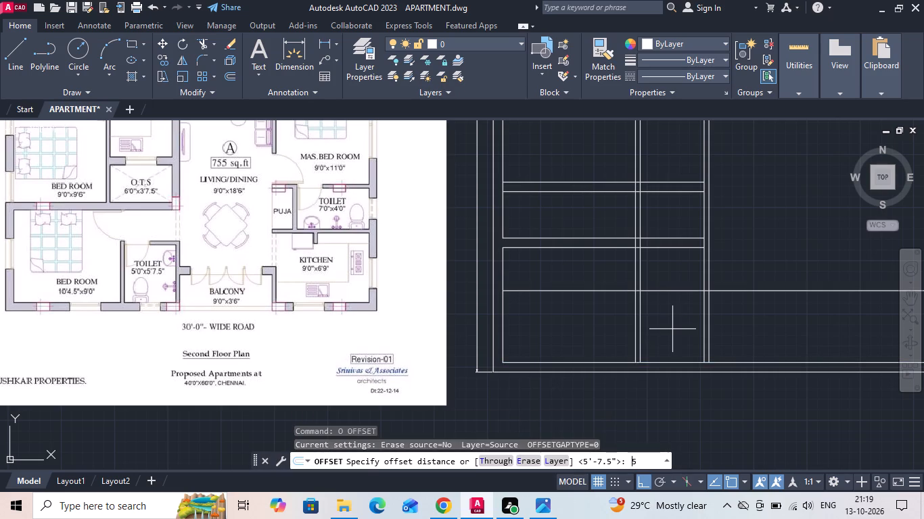
{"action": "left_click", "coordinate": [687, 291]}
{"action": "left_click", "coordinate": [688, 278]}
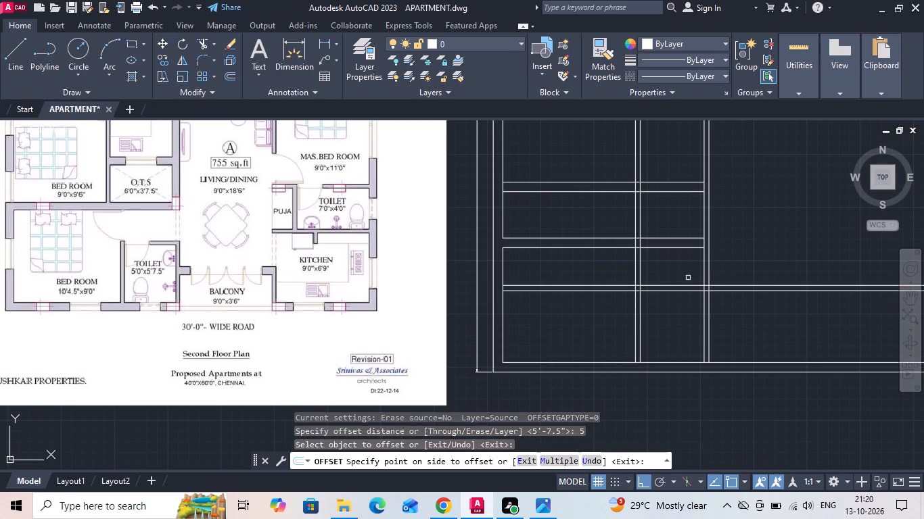
{"action": "key", "text": "Escape"}
Trim the toilet's top wall lines beyond its two side walls, and the vertical partition between that wall and the bedroom's top wall.
{"action": "type", "text": "TR"}
{"action": "key", "text": "space"}
{"action": "key", "text": "space"}
{"action": "left_click_drag", "start_coordinate": [744, 316], "coordinate": [743, 295]}
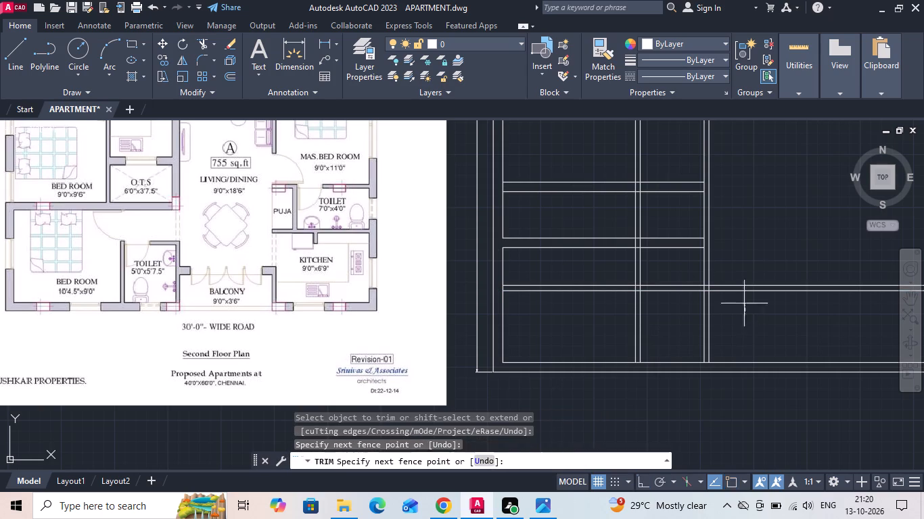
{"action": "left_click_drag", "start_coordinate": [743, 295], "coordinate": [736, 242]}
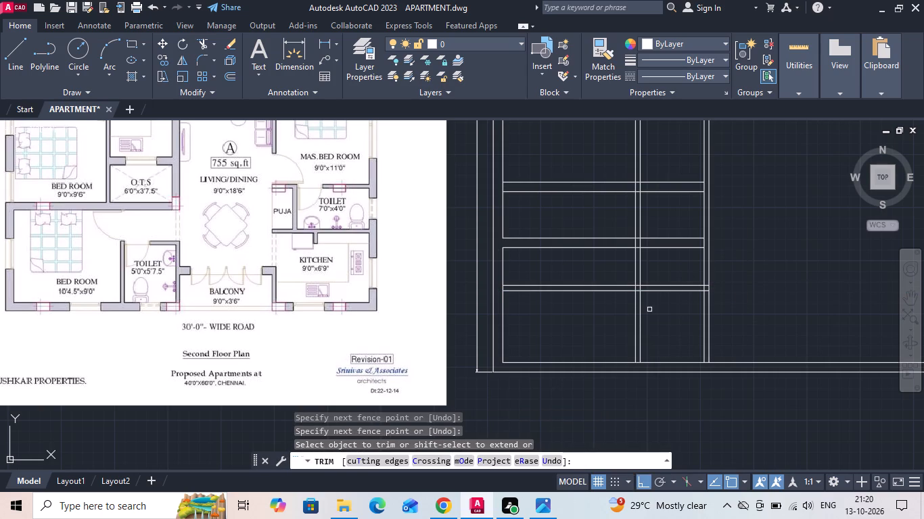
{"action": "left_click", "coordinate": [657, 268]}
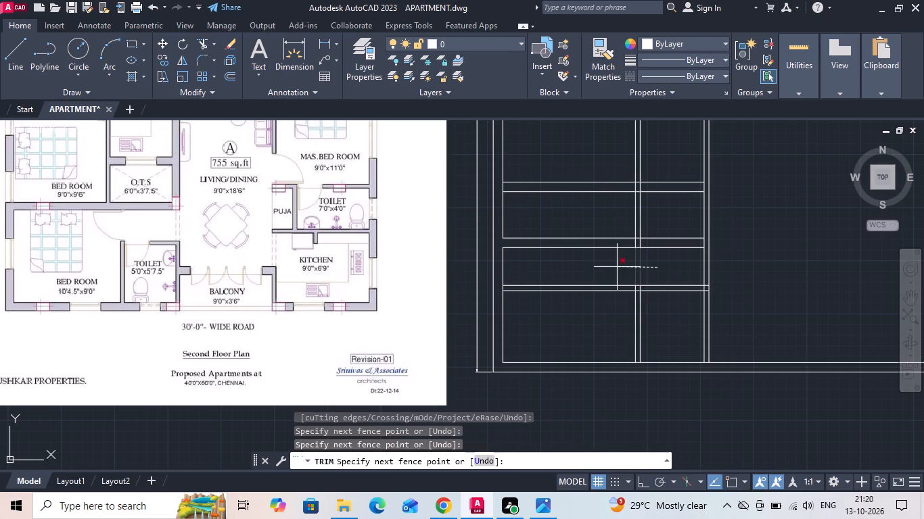
{"action": "left_click", "coordinate": [612, 267]}
{"action": "left_click_drag", "start_coordinate": [611, 276], "coordinate": [606, 316]}
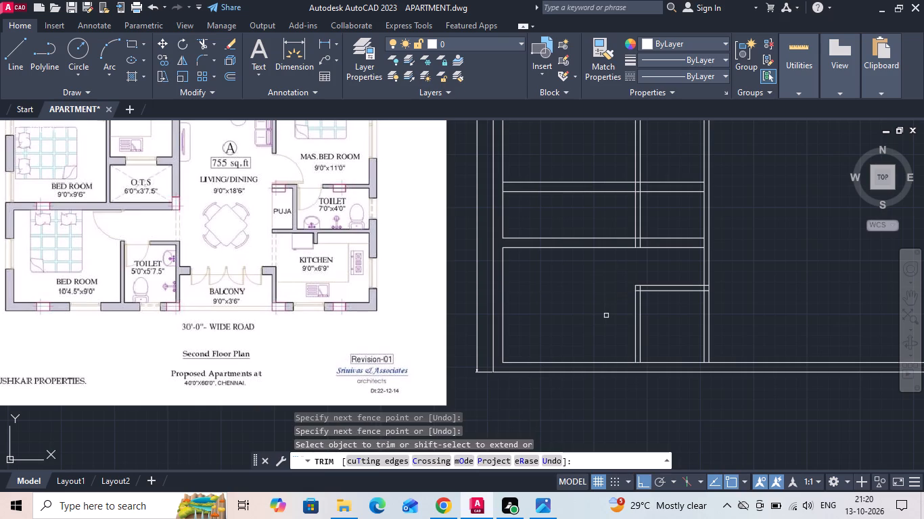
Trim the leftover line pieces inside the toilet's wall junctions, at the bottom outer wall and both ends of its top wall.
{"action": "scroll", "coordinate": [644, 364], "scroll_direction": "up", "scroll_amount": 1}
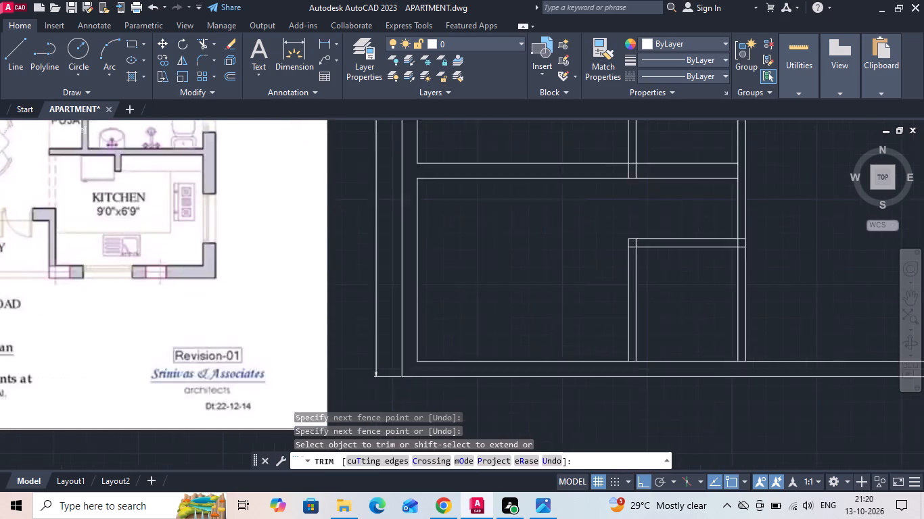
{"action": "scroll", "coordinate": [644, 364], "scroll_direction": "up", "scroll_amount": 1}
{"action": "left_click", "coordinate": [625, 361]}
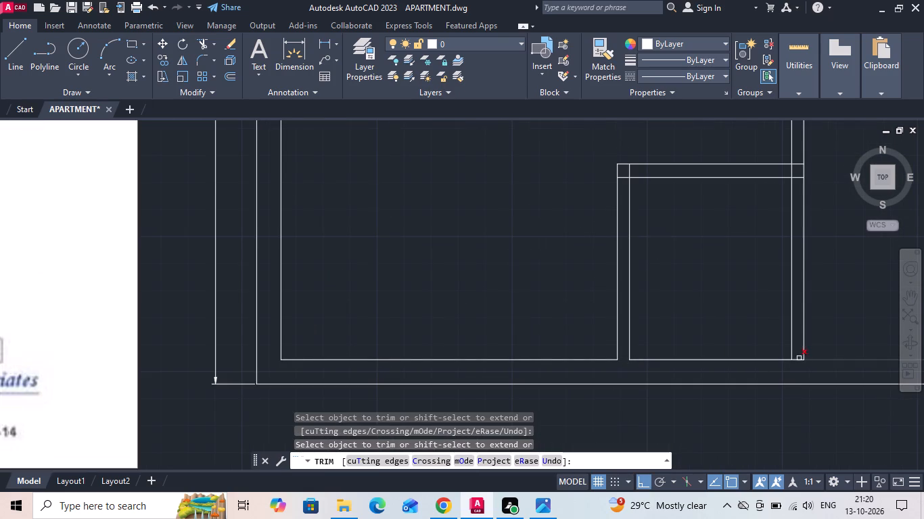
{"action": "left_click", "coordinate": [798, 358]}
{"action": "scroll", "coordinate": [779, 410], "scroll_direction": "down", "scroll_amount": 2}
{"action": "scroll", "coordinate": [772, 295], "scroll_direction": "up", "scroll_amount": 1}
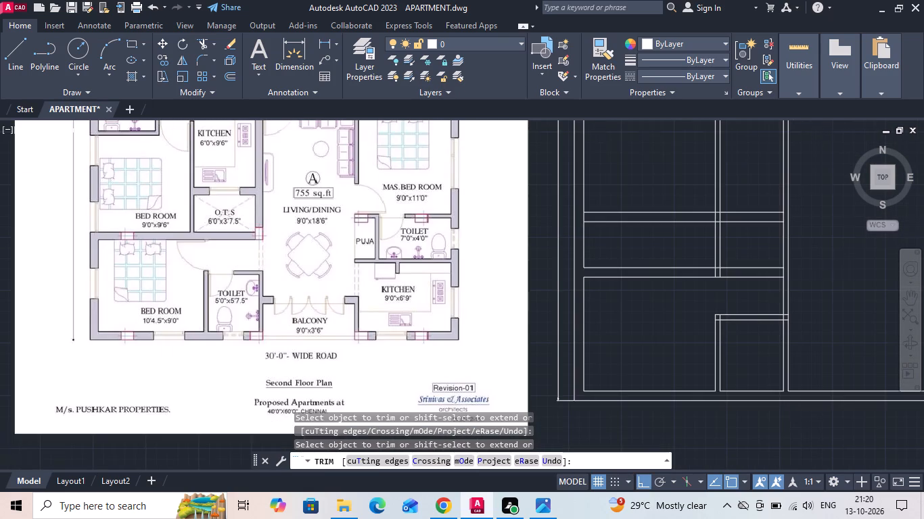
{"action": "scroll", "coordinate": [772, 295], "scroll_direction": "up", "scroll_amount": 1}
{"action": "left_click", "coordinate": [802, 340]}
{"action": "left_click", "coordinate": [796, 368]}
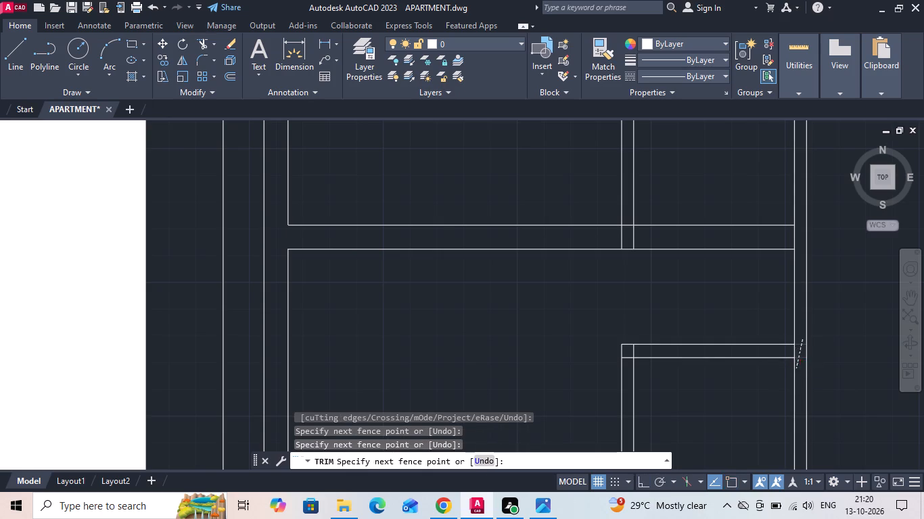
{"action": "left_click", "coordinate": [624, 357]}
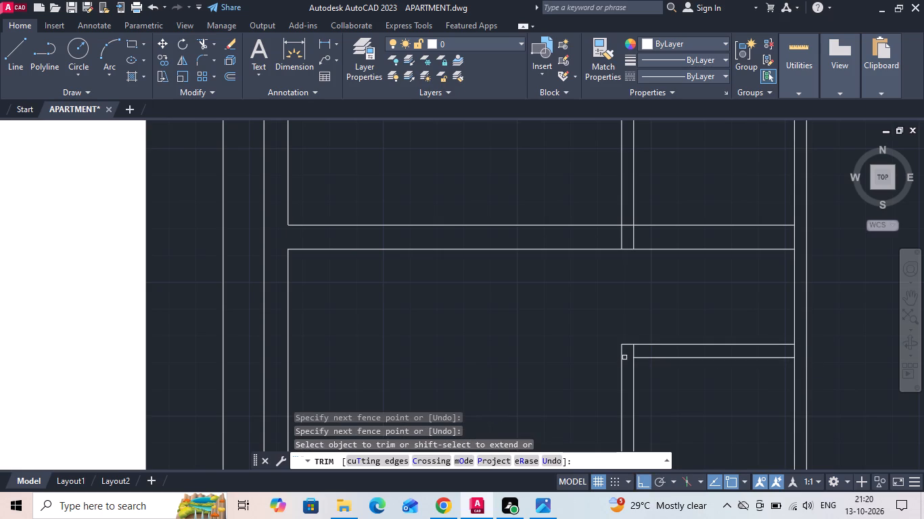
{"action": "scroll", "coordinate": [706, 315], "scroll_direction": "down", "scroll_amount": 2}
{"action": "key", "text": "Escape"}
Offset the toilet-side line of the left partition 2'6" to the right to mark the toilet's door opening.
{"action": "key", "text": "o"}
{"action": "key", "text": "space"}
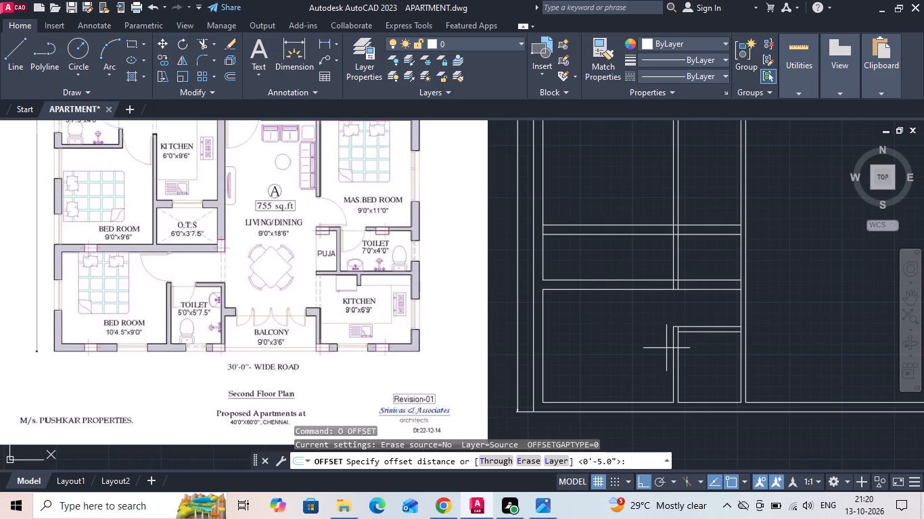
{"action": "key", "text": "2"}
{"action": "key", "text": "apostrophe"}
{"action": "type", "text": "6"}
{"action": "key", "text": "space"}
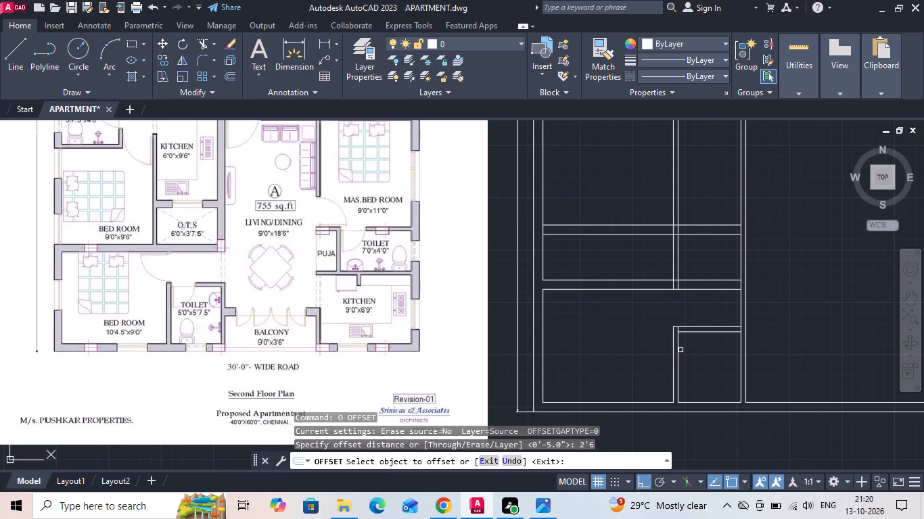
{"action": "left_click_drag", "start_coordinate": [680, 355], "coordinate": [687, 357]}
{"action": "left_click", "coordinate": [767, 362]}
{"action": "key", "text": "Escape"}
Trim the toilet's top wall lines across the door opening and the offset line below the wall.
{"action": "key", "text": "t"}
{"action": "key", "text": "r"}
{"action": "key", "text": "space"}
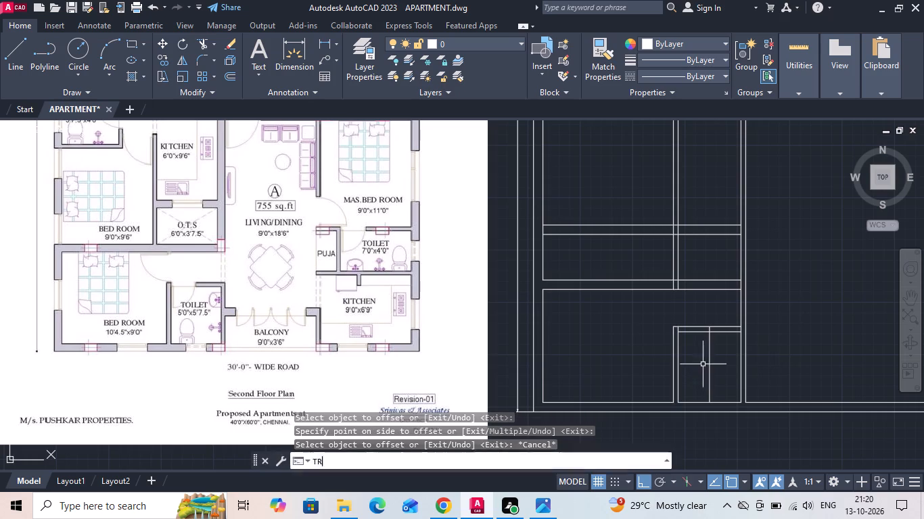
{"action": "left_click_drag", "start_coordinate": [700, 320], "coordinate": [712, 377]}
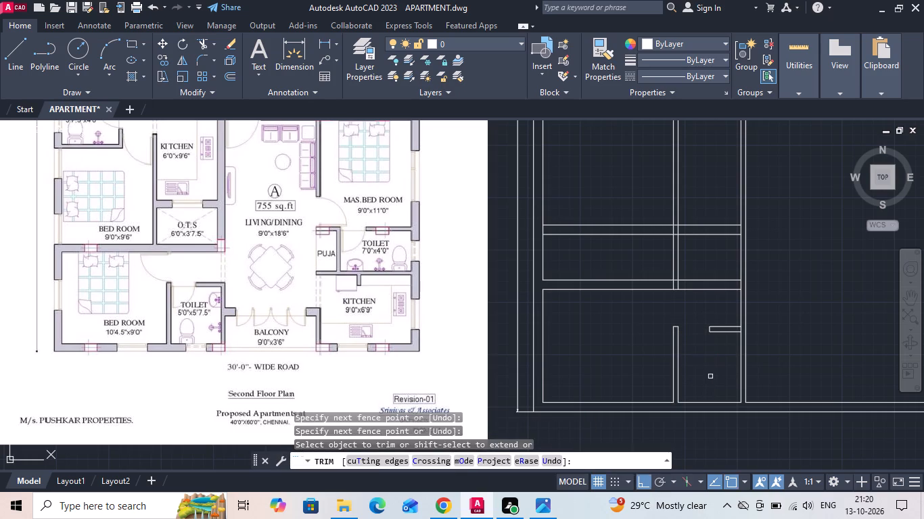
{"action": "key", "text": "Escape"}
Measure the vertical gap between the toilet partition's upper end and the bedroom's top wall with a linear dimension, without placing it.
{"action": "left_click", "coordinate": [324, 44]}
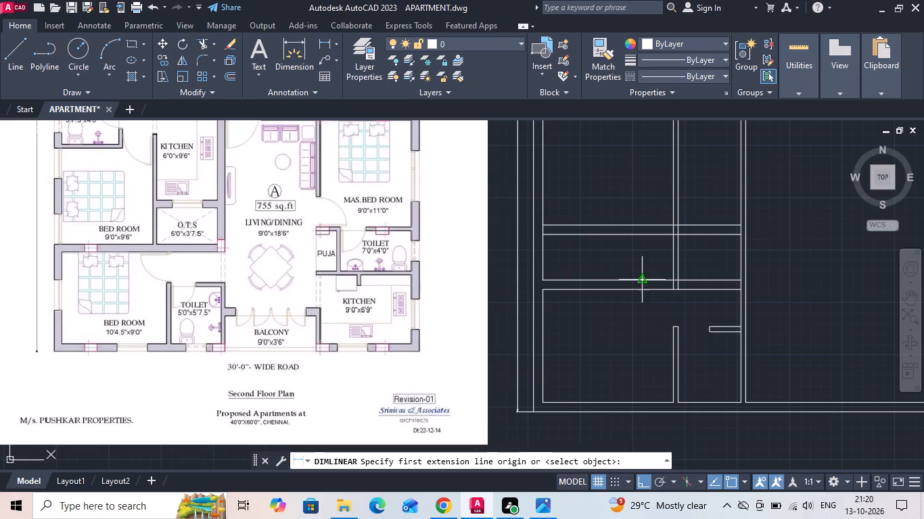
{"action": "scroll", "coordinate": [685, 312], "scroll_direction": "up", "scroll_amount": 2}
{"action": "left_click", "coordinate": [660, 351]}
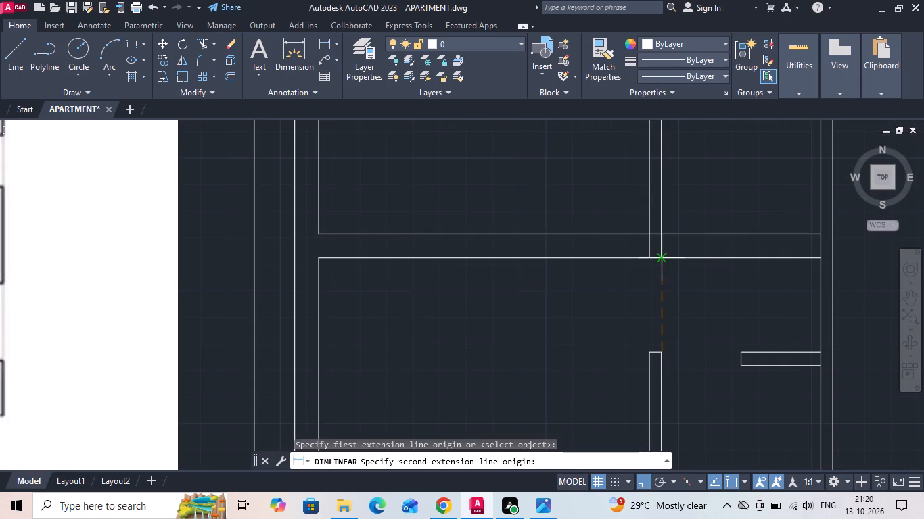
{"action": "left_click", "coordinate": [661, 253]}
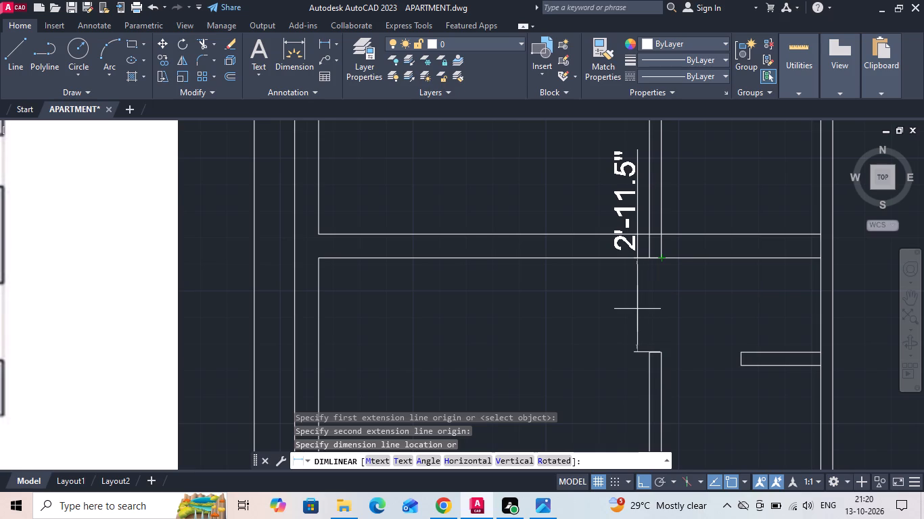
{"action": "key", "text": "Escape"}
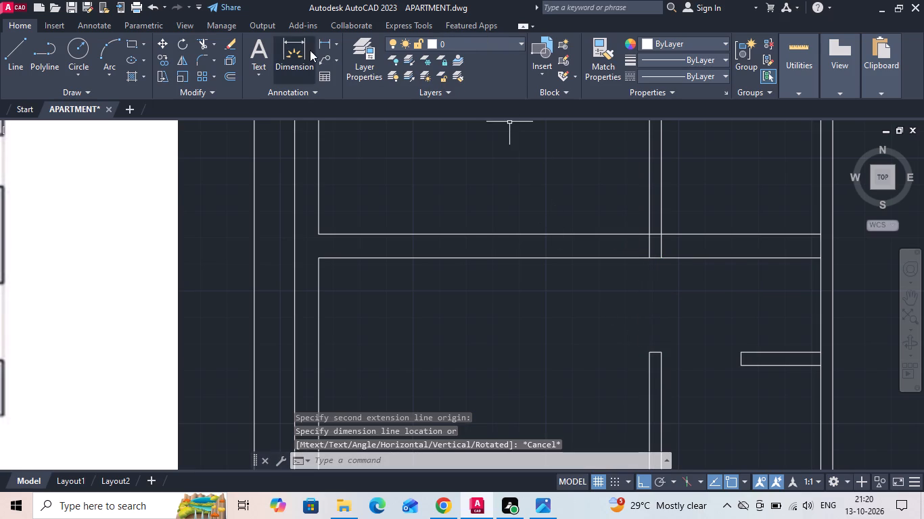
{"action": "left_click", "coordinate": [325, 40]}
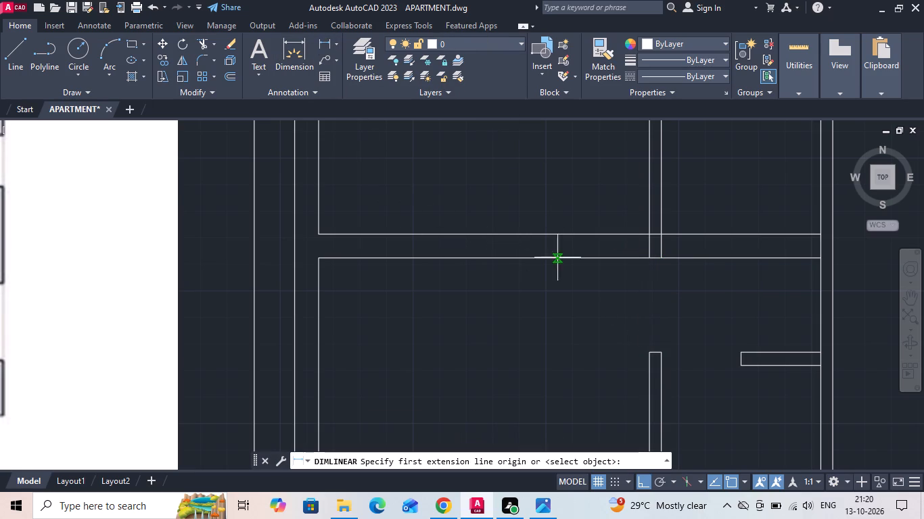
{"action": "left_click", "coordinate": [663, 258]}
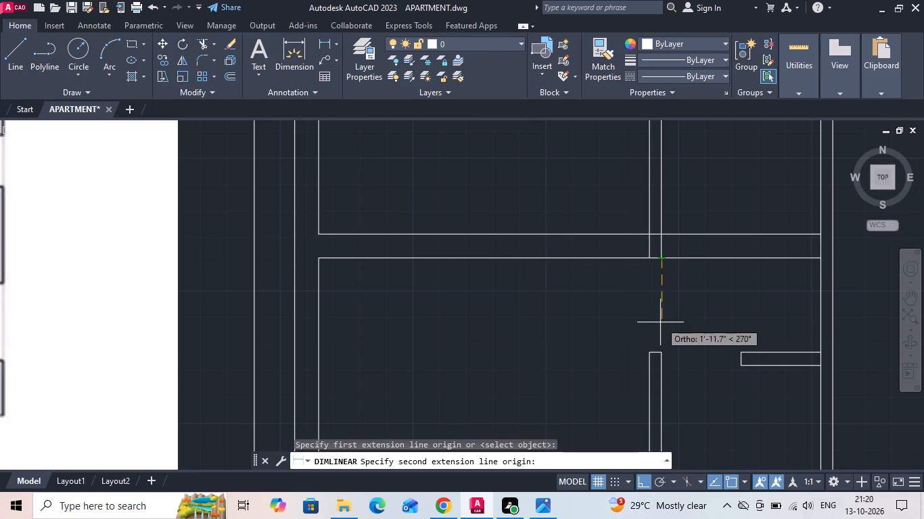
{"action": "left_click", "coordinate": [662, 353]}
{"action": "scroll", "coordinate": [621, 302], "scroll_direction": "down", "scroll_amount": 2}
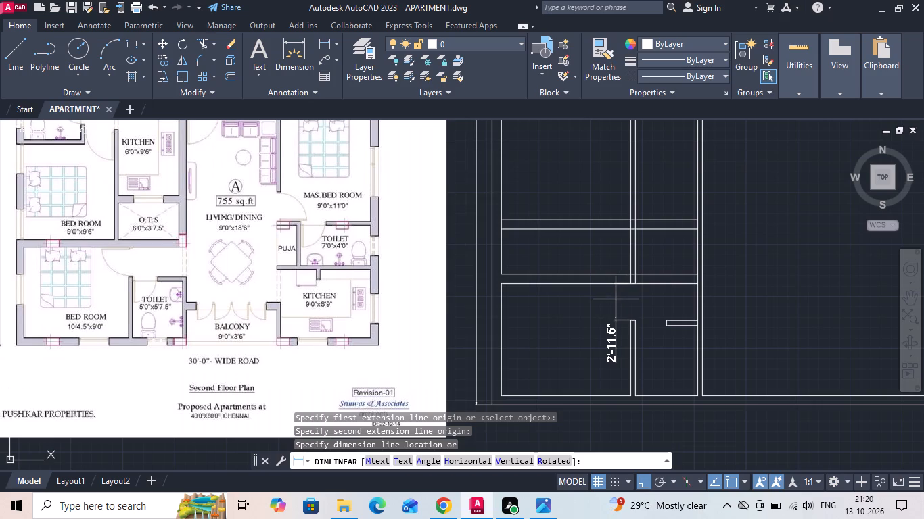
{"action": "key", "text": "Escape"}
Measure the width of the toilet's door opening with a linear dimension, without placing it.
{"action": "scroll", "coordinate": [662, 314], "scroll_direction": "up", "scroll_amount": 3}
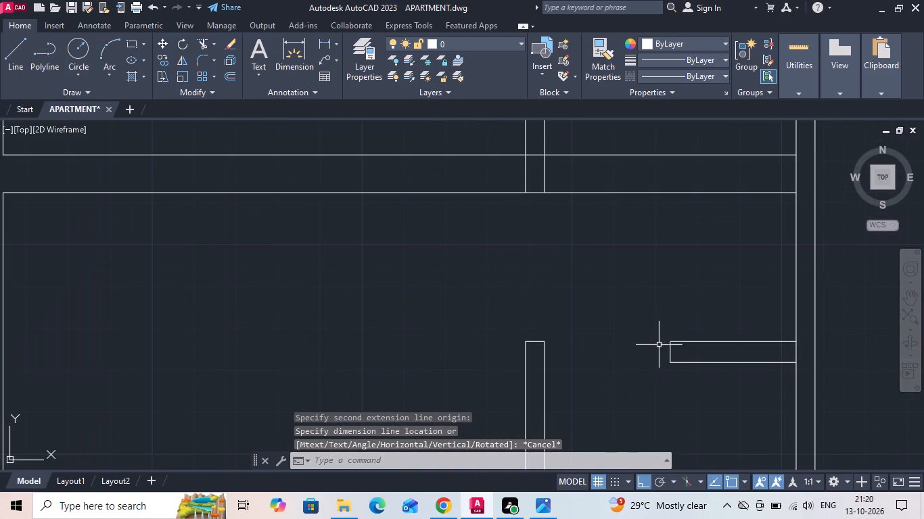
{"action": "key", "text": "space"}
{"action": "left_click", "coordinate": [672, 366]}
{"action": "left_click", "coordinate": [545, 362]}
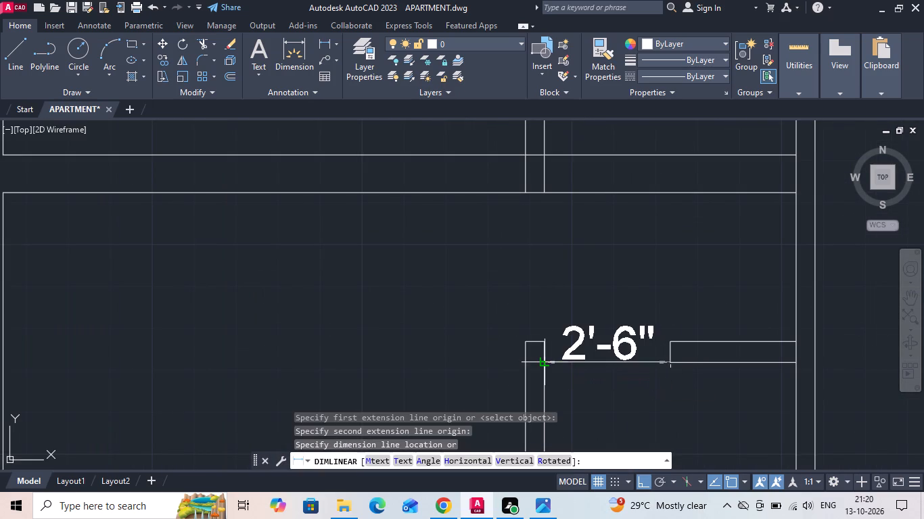
{"action": "scroll", "coordinate": [542, 361], "scroll_direction": "down", "scroll_amount": 2}
{"action": "key", "text": "Escape"}
Extend the toilet's upper wall line and flat A's bedroom top wall line to the outer face of the living-side wall.
{"action": "scroll", "coordinate": [573, 316], "scroll_direction": "down", "scroll_amount": 2}
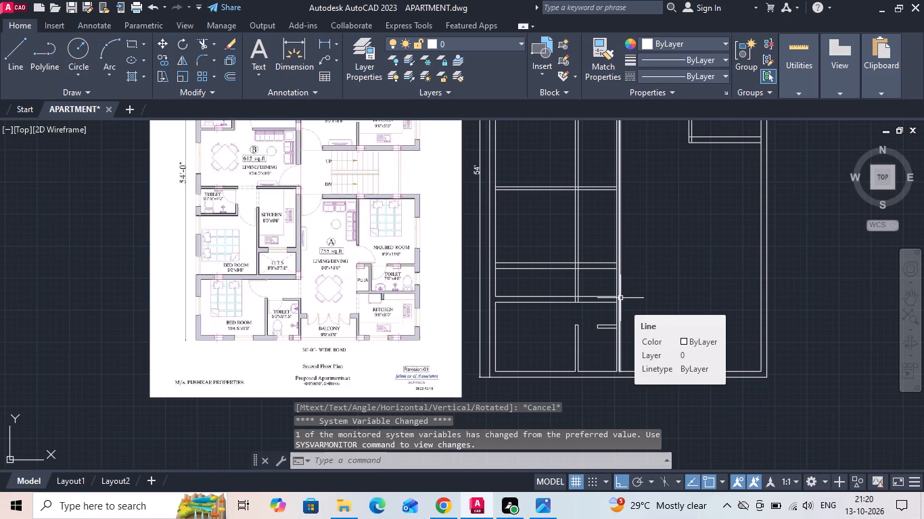
{"action": "scroll", "coordinate": [587, 334], "scroll_direction": "up", "scroll_amount": 1}
{"action": "middle_click_drag", "start_coordinate": [606, 304], "coordinate": [613, 293]}
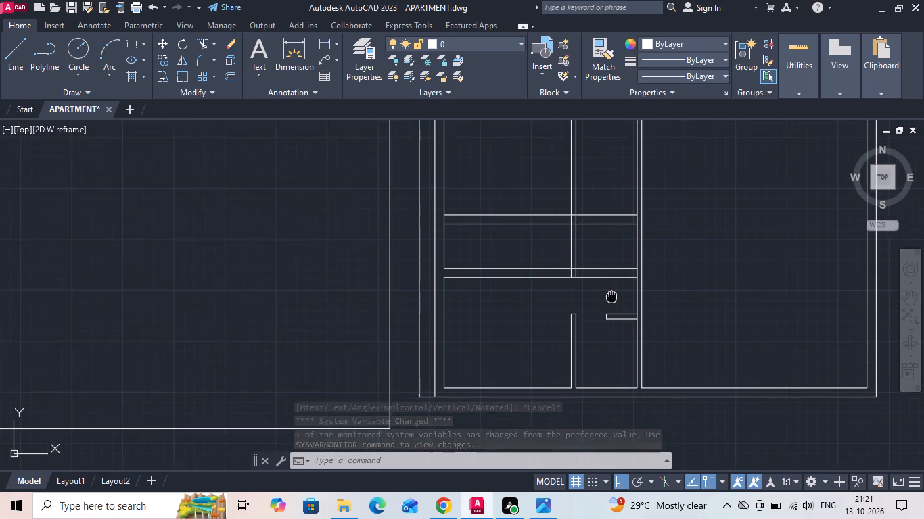
{"action": "middle_click_drag", "start_coordinate": [613, 293], "coordinate": [616, 289]}
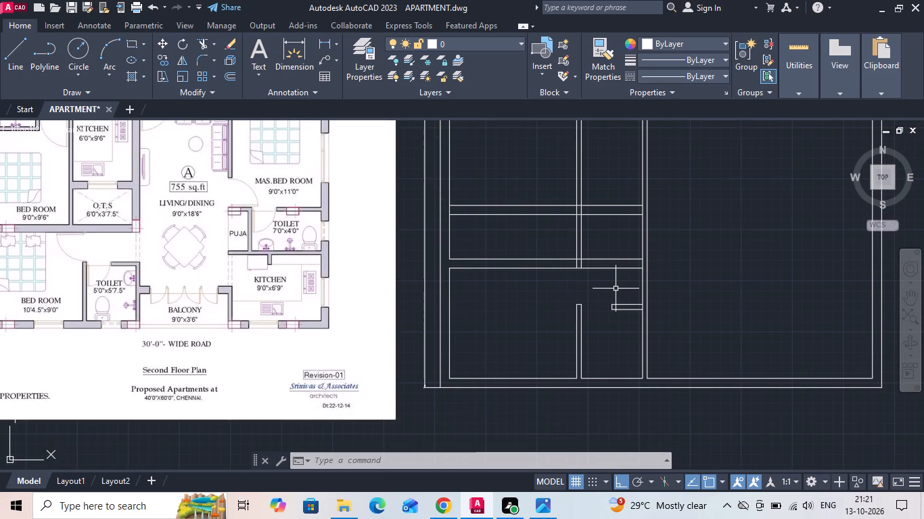
{"action": "type", "text": "EX"}
{"action": "key", "text": "space"}
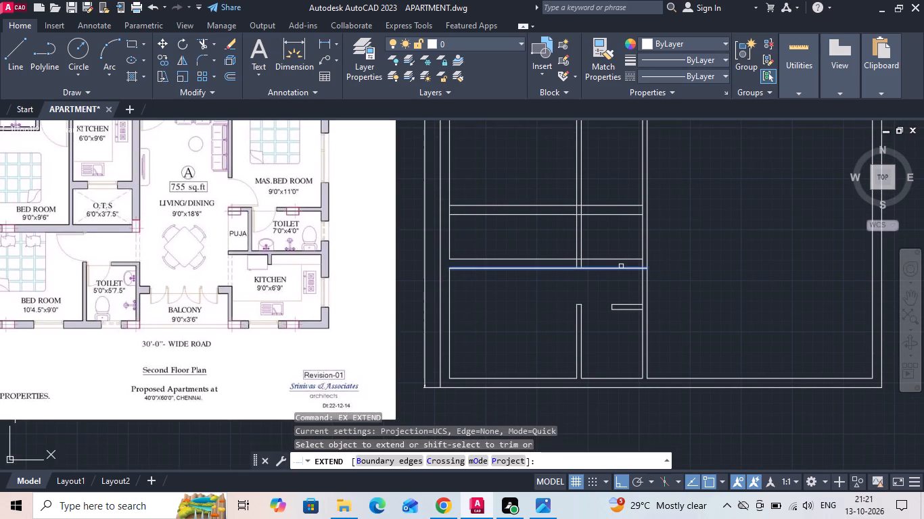
{"action": "left_click", "coordinate": [621, 266]}
{"action": "key", "text": "Escape"}
{"action": "type", "text": "TR"}
{"action": "key", "text": "space"}
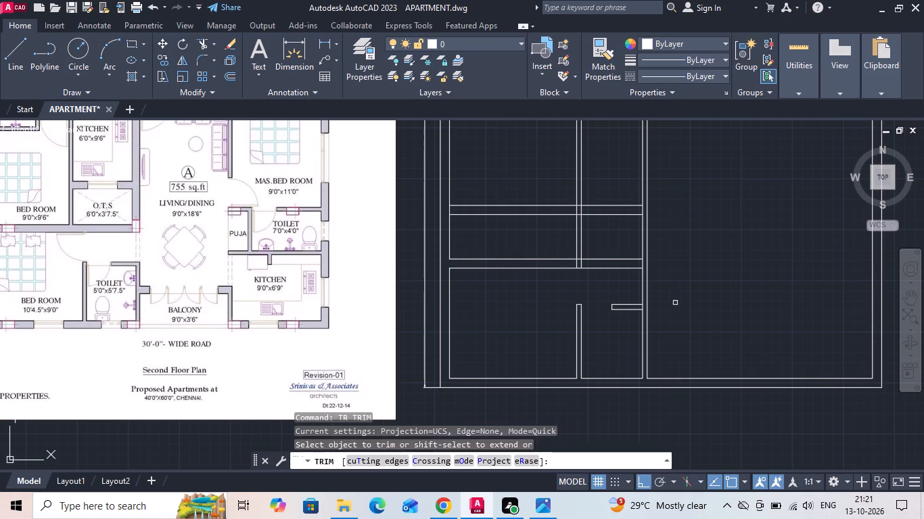
{"action": "key", "text": "Escape"}
{"action": "type", "text": "EX"}
{"action": "key", "text": "space"}
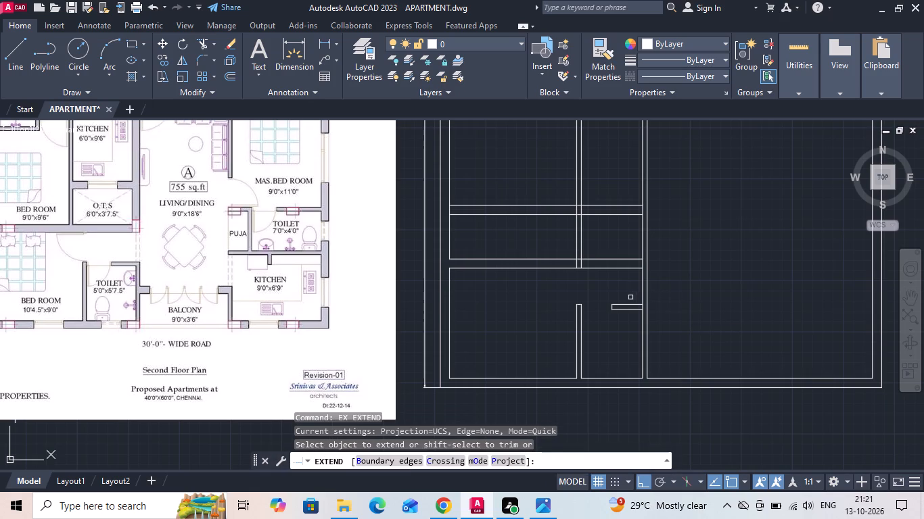
{"action": "left_click", "coordinate": [630, 303]}
{"action": "key", "text": "Escape"}
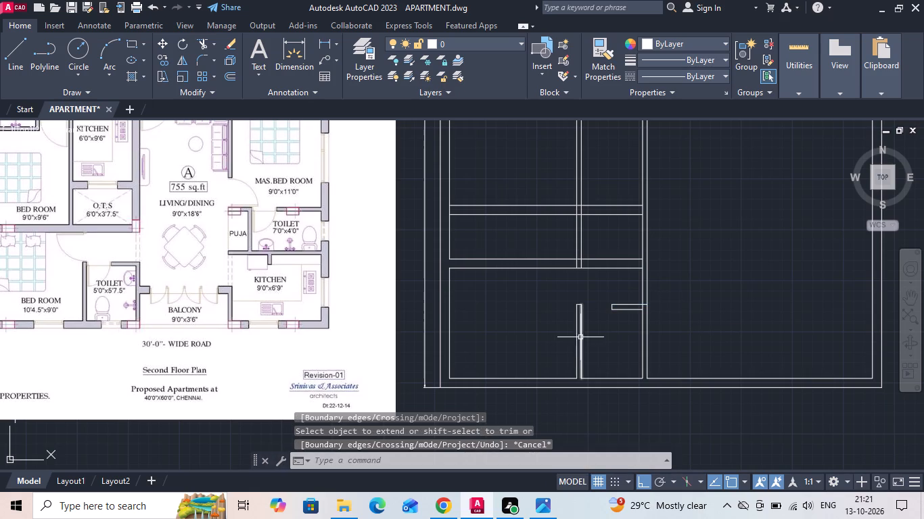
{"action": "type", "text": "EX"}
{"action": "key", "text": "space"}
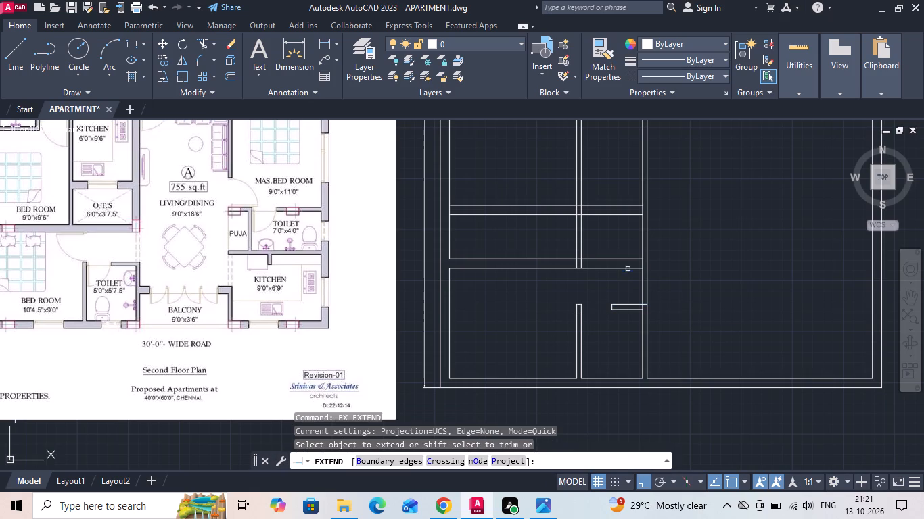
{"action": "left_click", "coordinate": [629, 268]}
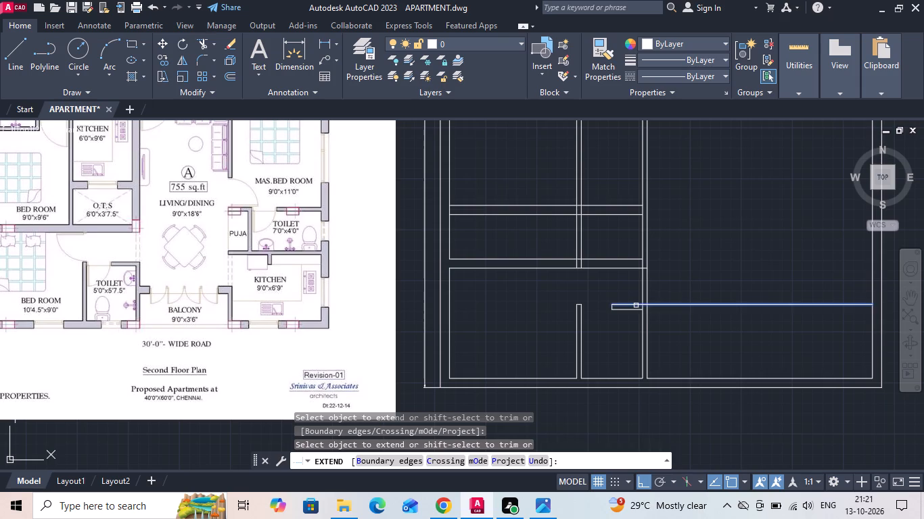
{"action": "key", "text": "Escape"}
Trim the living-side wall lines between the bedroom's top wall and the toilet wall, plus the leftover segment at the toilet's wall corner.
{"action": "type", "text": "TR"}
{"action": "key", "text": "space"}
{"action": "left_click_drag", "start_coordinate": [660, 293], "coordinate": [653, 291]}
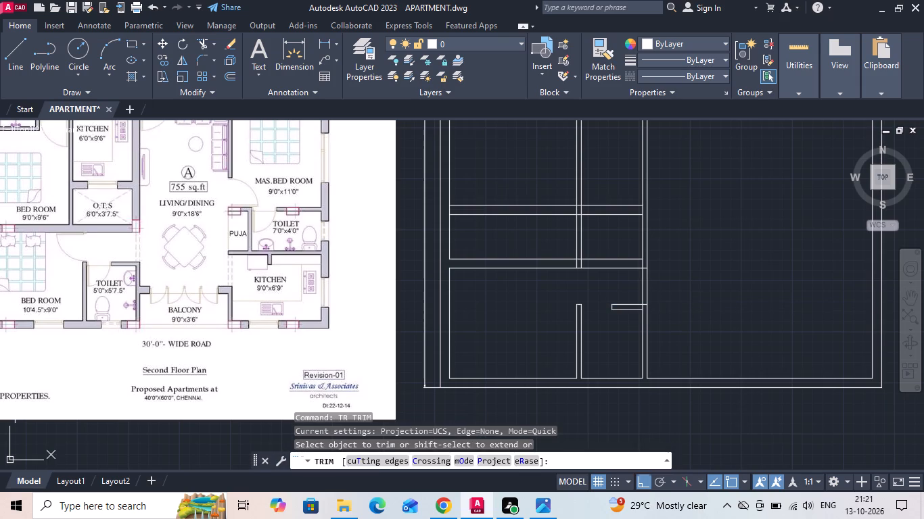
{"action": "left_click_drag", "start_coordinate": [653, 291], "coordinate": [635, 287]}
{"action": "left_click", "coordinate": [574, 279]}
{"action": "left_click", "coordinate": [639, 282]}
{"action": "scroll", "coordinate": [643, 297], "scroll_direction": "up", "scroll_amount": 2}
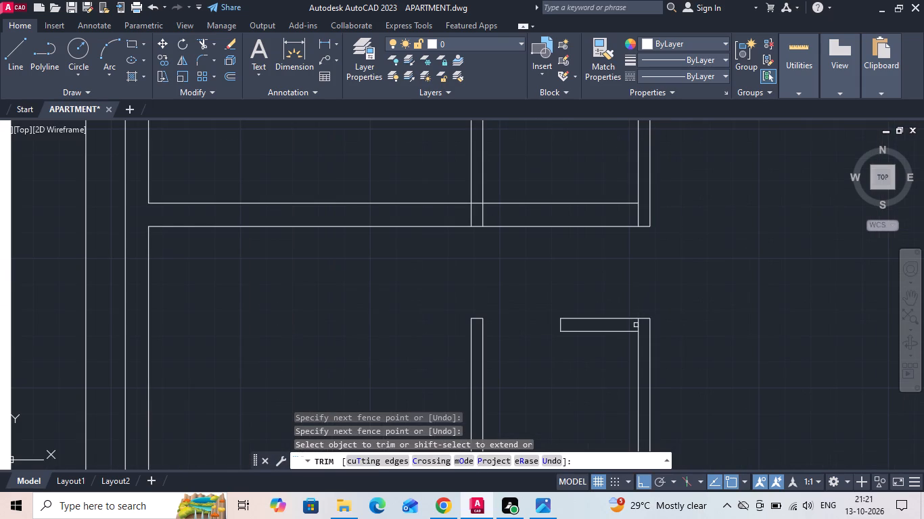
{"action": "left_click", "coordinate": [637, 327]}
{"action": "scroll", "coordinate": [722, 310], "scroll_direction": "down", "scroll_amount": 2}
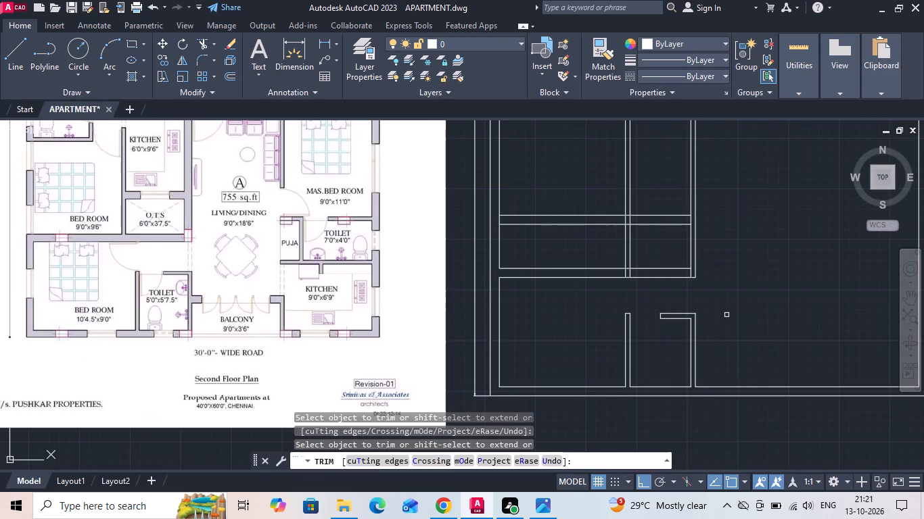
{"action": "middle_click_drag", "start_coordinate": [731, 320], "coordinate": [741, 332]}
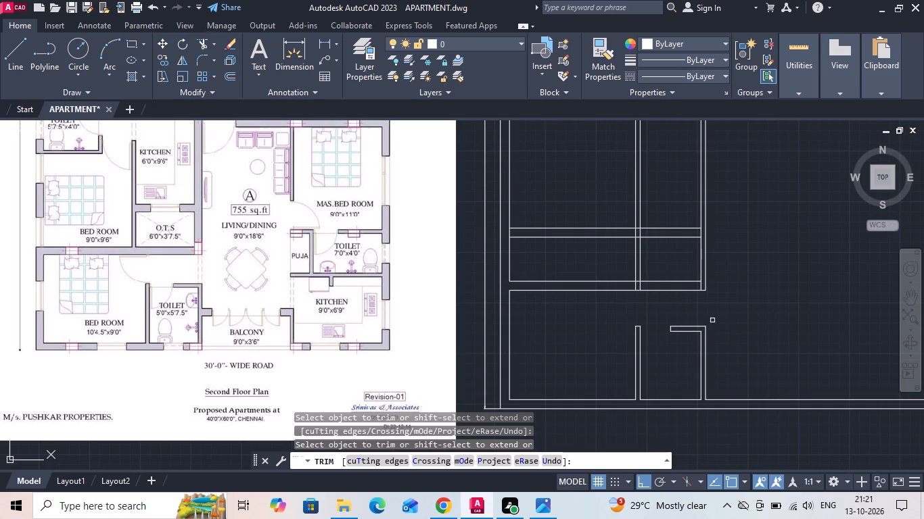
Trim the vertical partition lines where they cross the thickness of flat A's bedroom top wall.
{"action": "scroll", "coordinate": [663, 289], "scroll_direction": "up", "scroll_amount": 1}
{"action": "left_click", "coordinate": [655, 285]}
{"action": "left_click", "coordinate": [606, 282]}
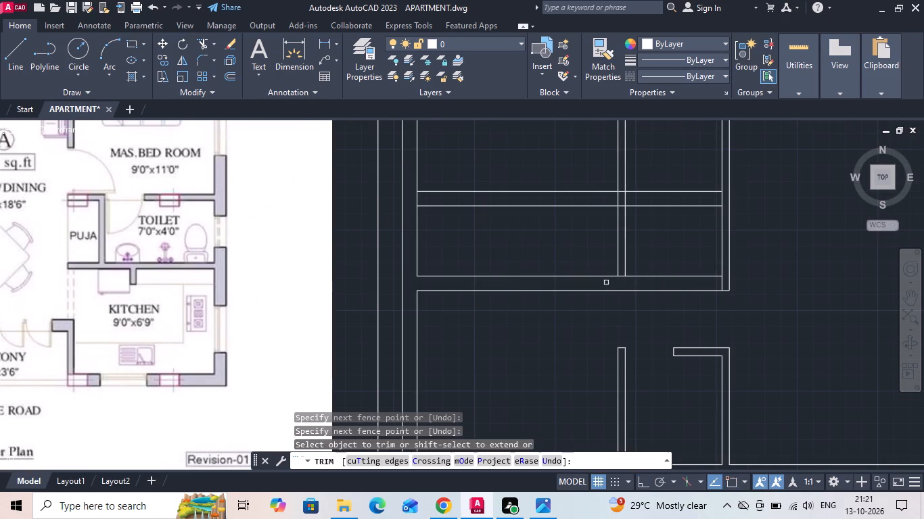
{"action": "scroll", "coordinate": [639, 305], "scroll_direction": "down", "scroll_amount": 1}
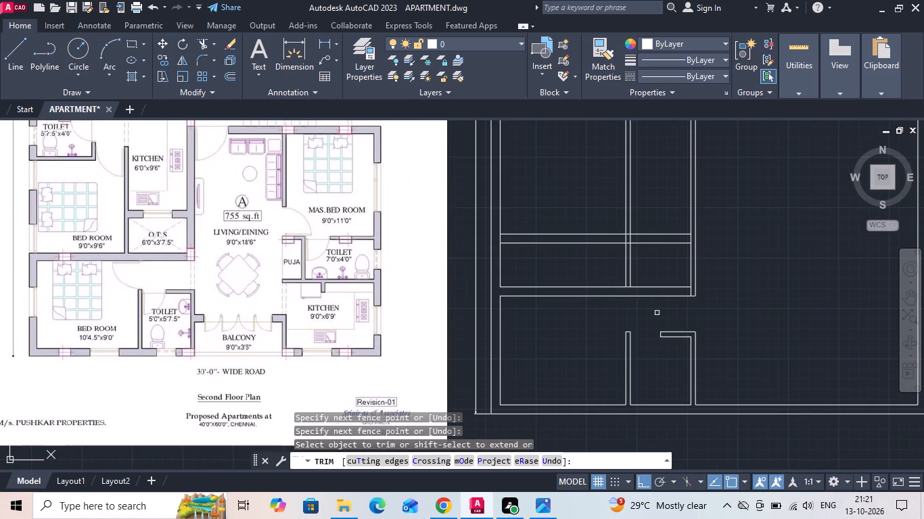
{"action": "key", "text": "Escape"}
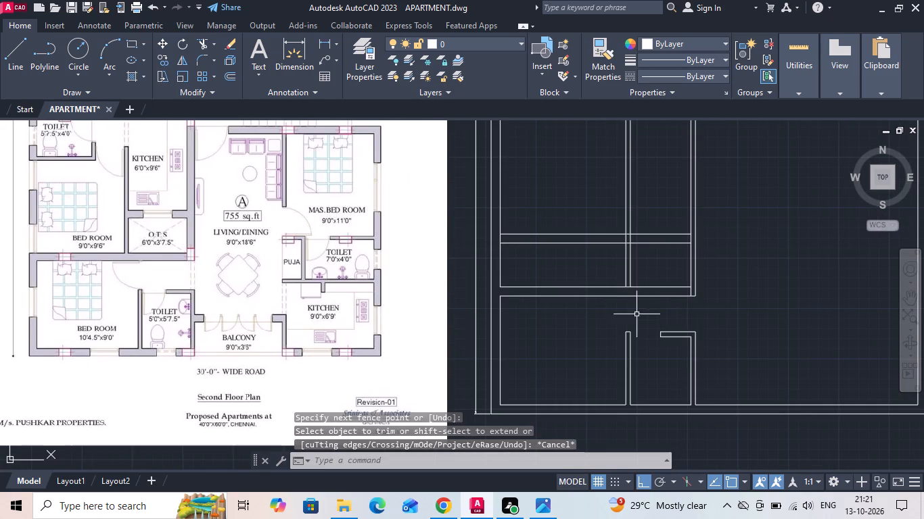
Measure the width of flat B's bedroom from the outer wall to the partition with a linear dimension, without placing it.
{"action": "scroll", "coordinate": [591, 362], "scroll_direction": "down", "scroll_amount": 1}
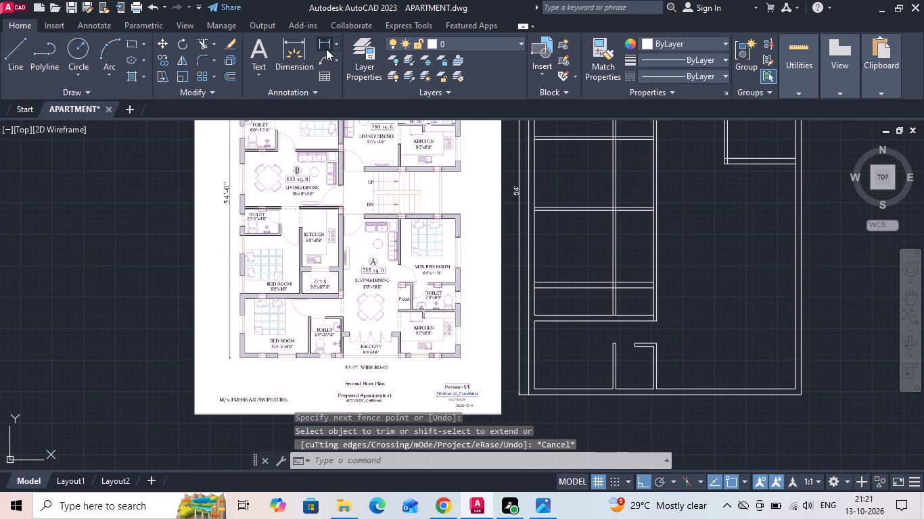
{"action": "left_click", "coordinate": [326, 49]}
{"action": "scroll", "coordinate": [528, 285], "scroll_direction": "up", "scroll_amount": 1}
{"action": "middle_click_drag", "start_coordinate": [540, 258], "coordinate": [572, 256]}
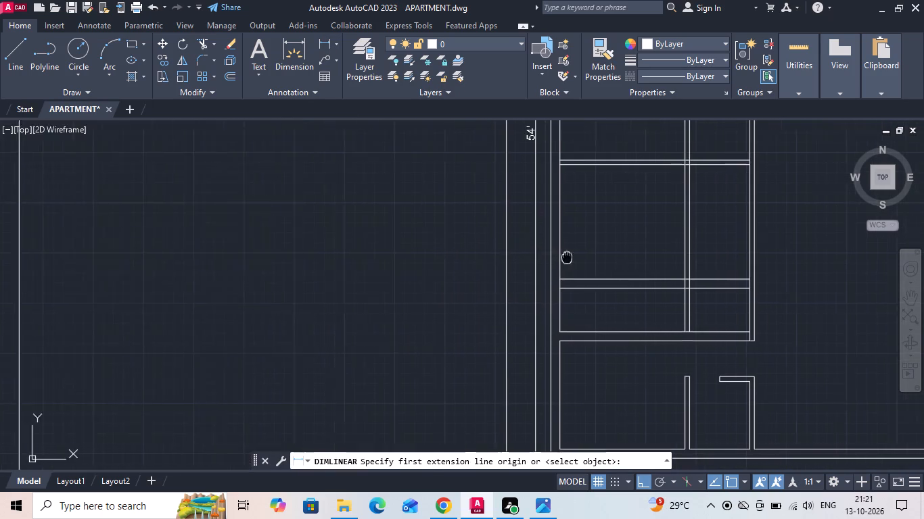
{"action": "middle_click_drag", "start_coordinate": [572, 256], "coordinate": [573, 255]}
{"action": "left_click", "coordinate": [570, 258]}
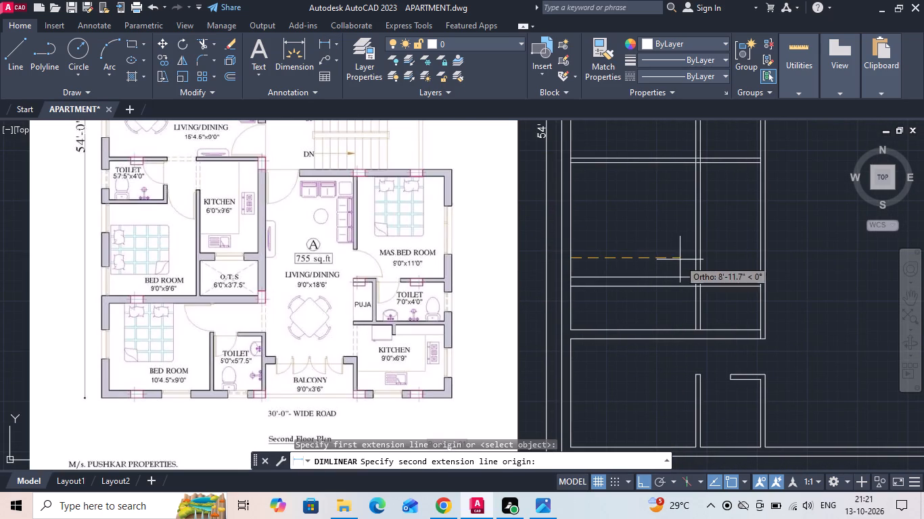
{"action": "left_click", "coordinate": [695, 259]}
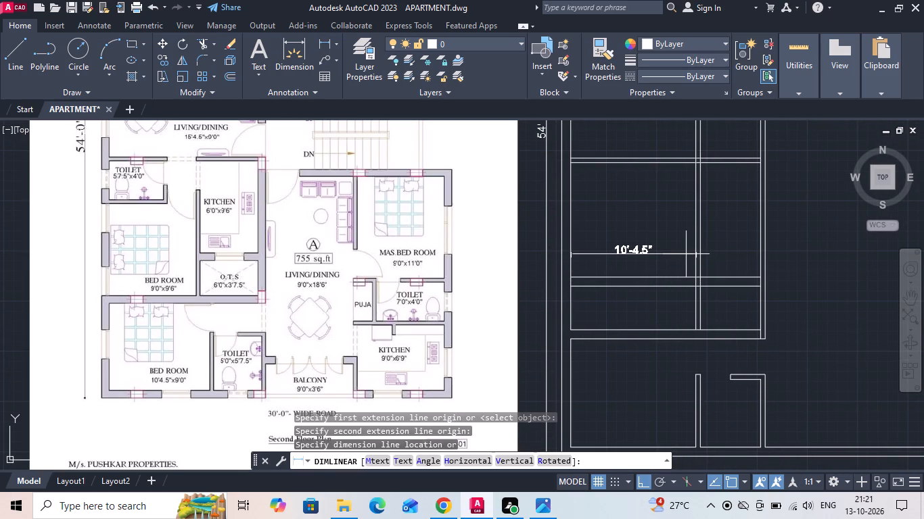
{"action": "key", "text": "Escape"}
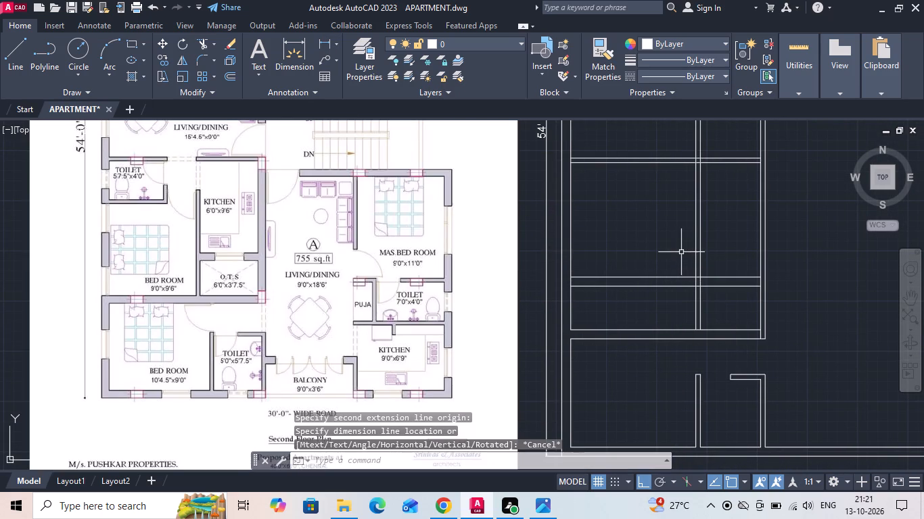
Trim both vertical partition lines above the wall separating flat B's living/dining from its toilet and kitchen.
{"action": "scroll", "coordinate": [616, 290], "scroll_direction": "down", "scroll_amount": 1}
{"action": "scroll", "coordinate": [685, 266], "scroll_direction": "up", "scroll_amount": 2}
{"action": "left_click", "coordinate": [685, 266]}
{"action": "key", "text": "Escape"}
{"action": "scroll", "coordinate": [660, 254], "scroll_direction": "down", "scroll_amount": 2}
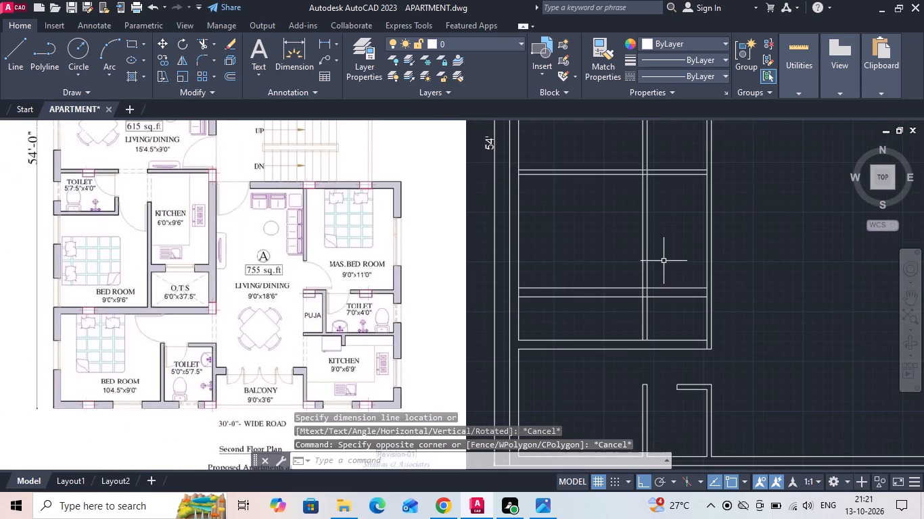
{"action": "key", "text": "t"}
{"action": "key", "text": "r"}
{"action": "key", "text": "space"}
{"action": "key", "text": "space"}
{"action": "left_click", "coordinate": [647, 147]}
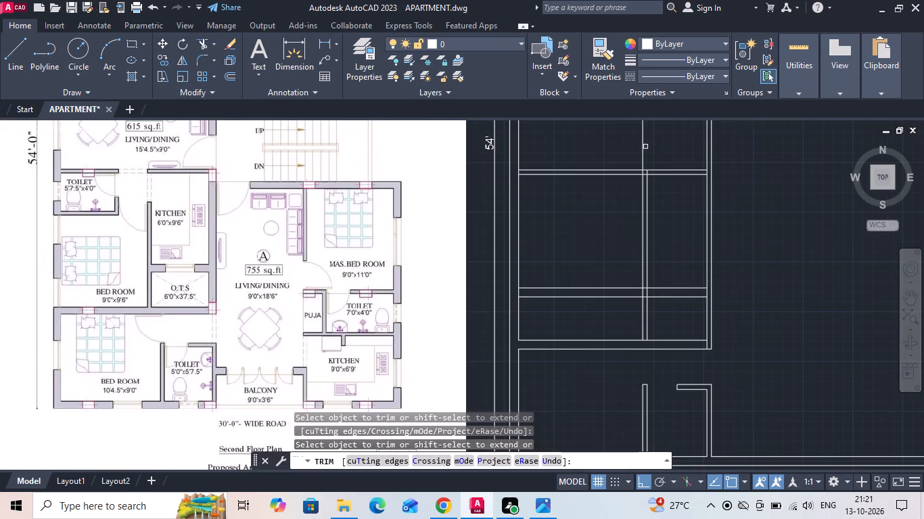
{"action": "left_click", "coordinate": [643, 147]}
{"action": "key", "text": "Escape"}
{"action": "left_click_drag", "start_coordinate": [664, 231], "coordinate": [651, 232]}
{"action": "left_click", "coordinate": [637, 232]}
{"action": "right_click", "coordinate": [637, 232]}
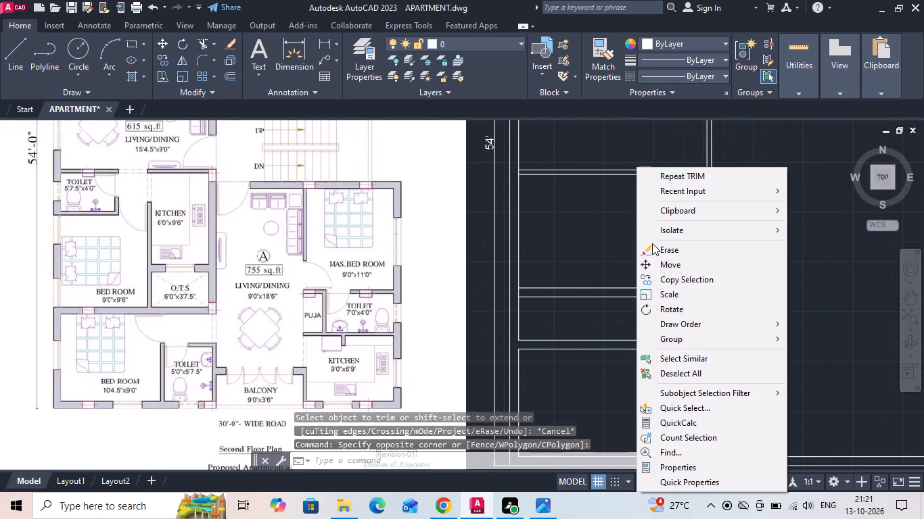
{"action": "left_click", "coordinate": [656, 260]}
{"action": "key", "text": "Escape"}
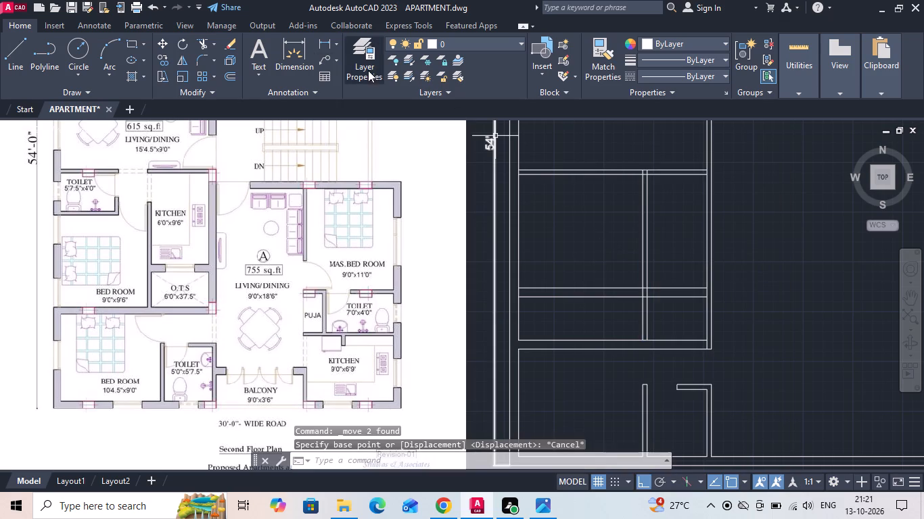
Place a horizontal linear dimension between flat B's left outer wall and the partition, just above flat A's bedroom wall.
{"action": "left_click", "coordinate": [325, 39]}
{"action": "scroll", "coordinate": [635, 335], "scroll_direction": "up", "scroll_amount": 1}
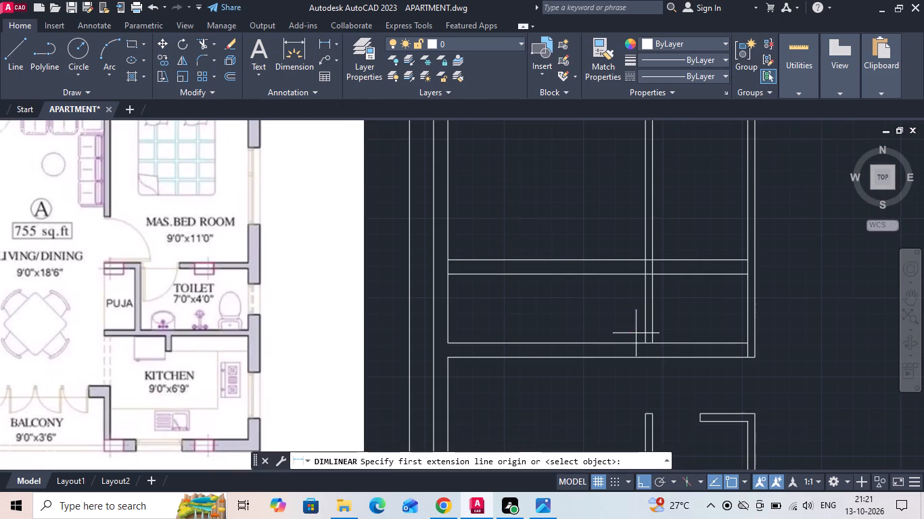
{"action": "left_click", "coordinate": [644, 297]}
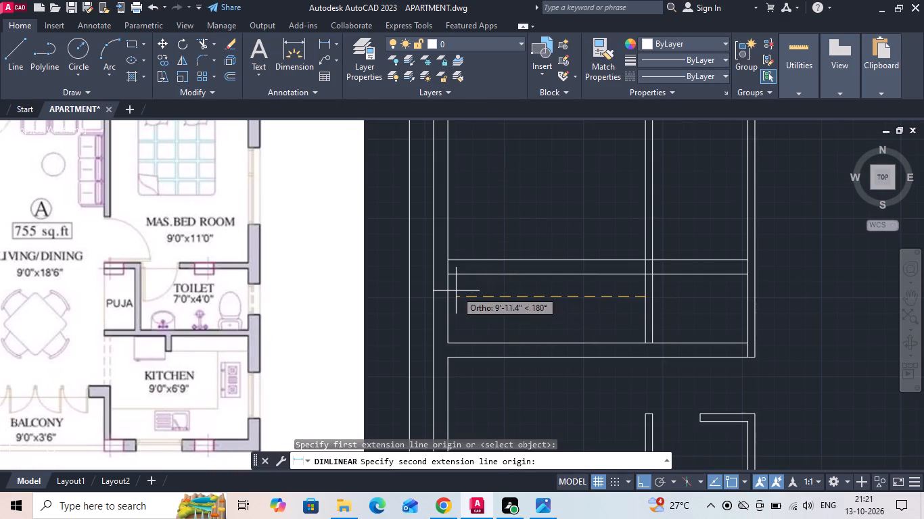
{"action": "left_click", "coordinate": [452, 296]}
{"action": "left_click", "coordinate": [478, 318]}
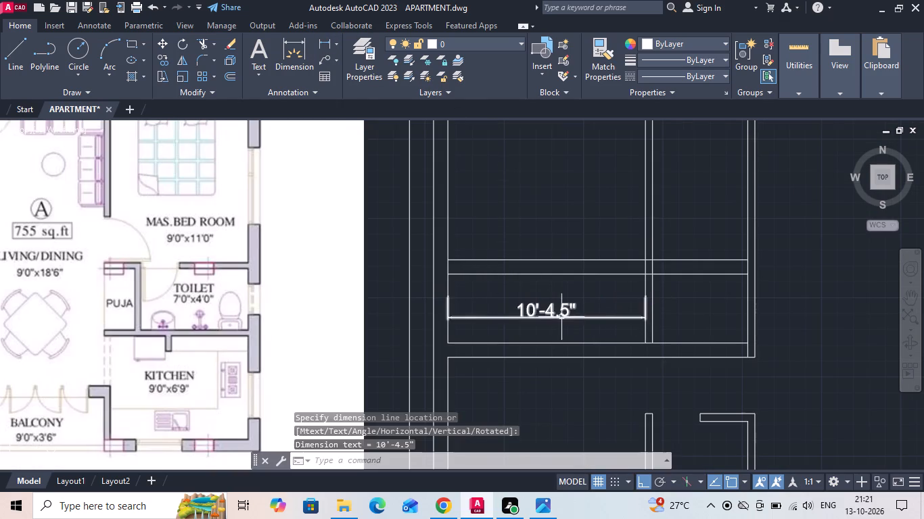
Move both lines of flat B's bedroom-kitchen partition 1'4.5" to the left.
{"action": "left_click_drag", "start_coordinate": [661, 203], "coordinate": [643, 201]}
{"action": "left_click", "coordinate": [595, 196]}
{"action": "right_click", "coordinate": [595, 196]}
{"action": "left_click", "coordinate": [612, 266]}
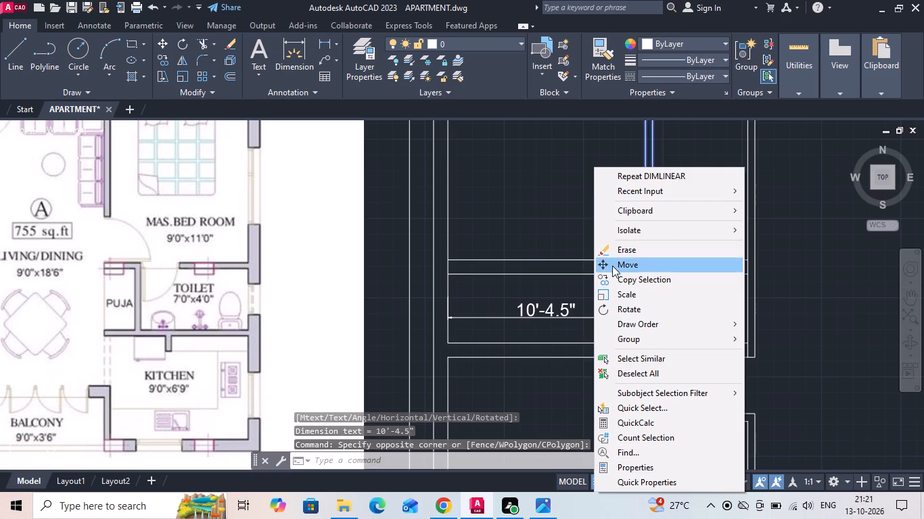
{"action": "left_click_drag", "start_coordinate": [609, 216], "coordinate": [579, 216]}
{"action": "key", "text": "1"}
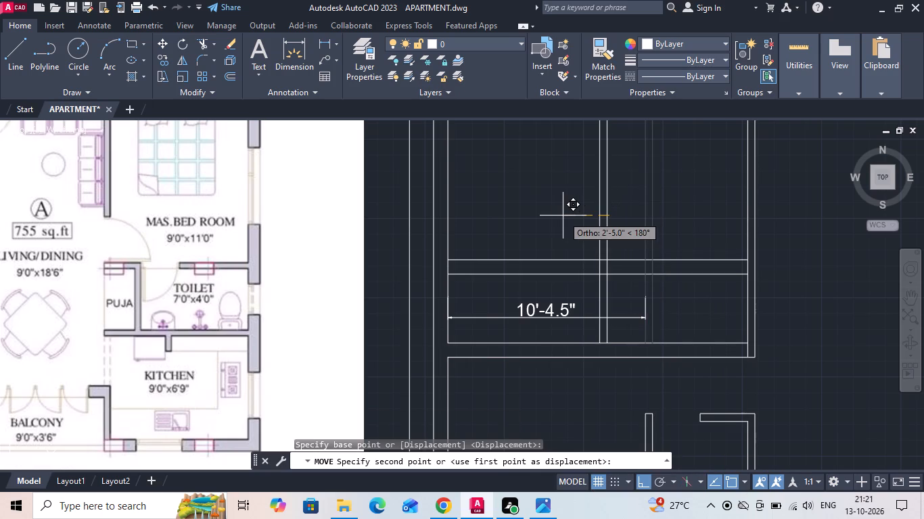
{"action": "key", "text": "period"}
{"action": "key", "text": "BackSpace"}
{"action": "key", "text": "apostrophe"}
{"action": "type", "text": "4.5"}
{"action": "key", "text": "space"}
{"action": "scroll", "coordinate": [588, 239], "scroll_direction": "down", "scroll_amount": 2}
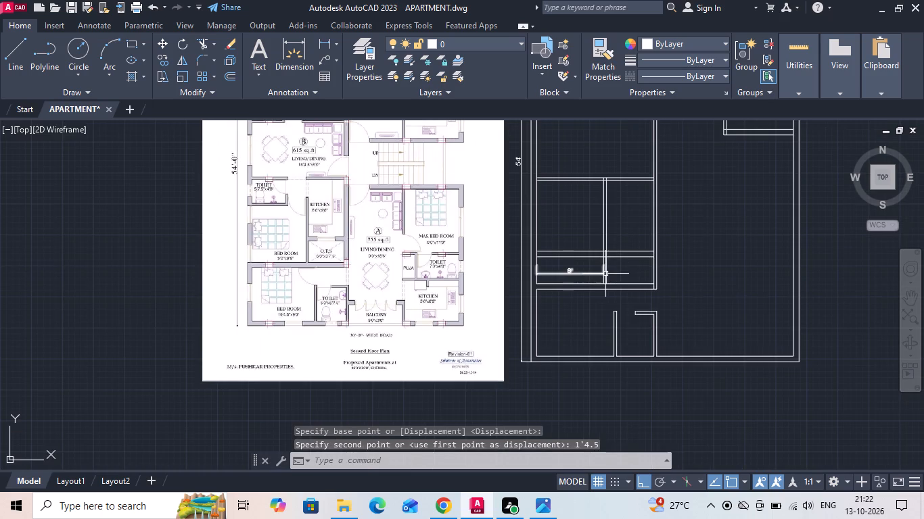
Measure the width of flat B's O.T.S. between its right wall and the partition with a linear dimension, without placing it.
{"action": "scroll", "coordinate": [607, 272], "scroll_direction": "up", "scroll_amount": 1}
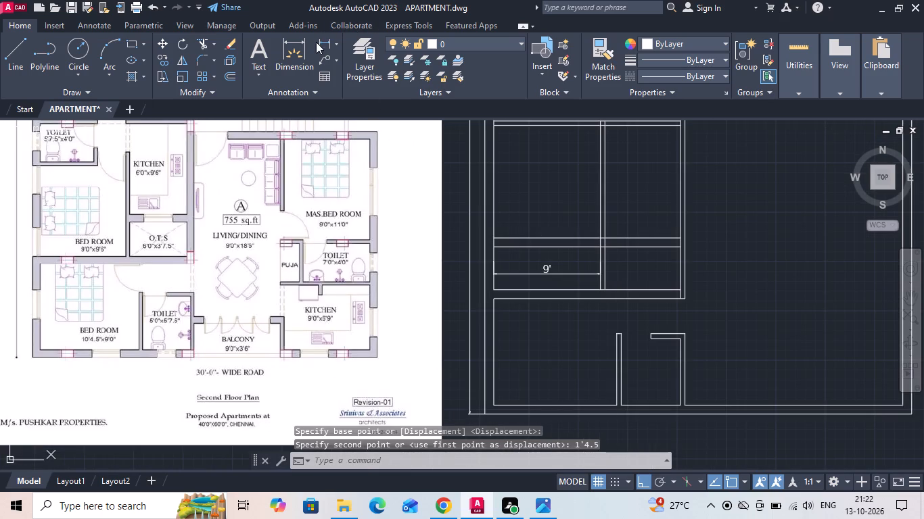
{"action": "left_click", "coordinate": [321, 47]}
{"action": "scroll", "coordinate": [653, 297], "scroll_direction": "up", "scroll_amount": 1}
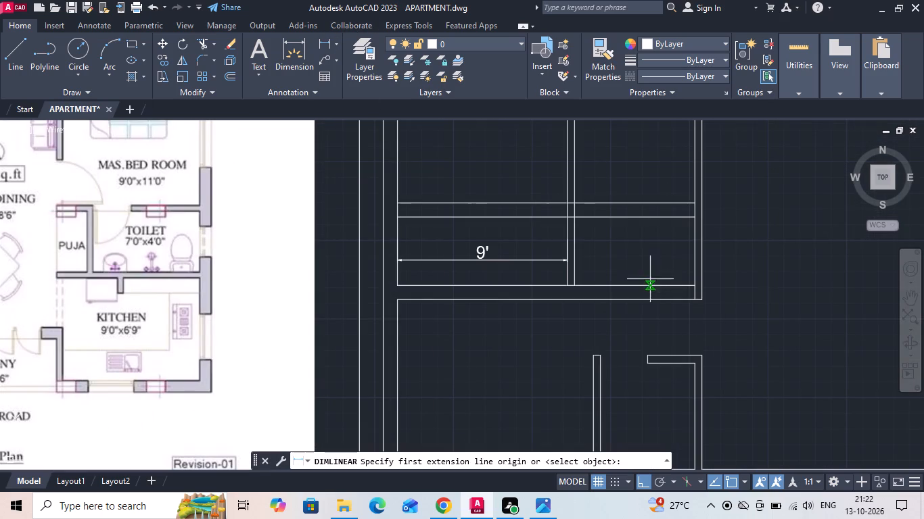
{"action": "left_click", "coordinate": [697, 245]}
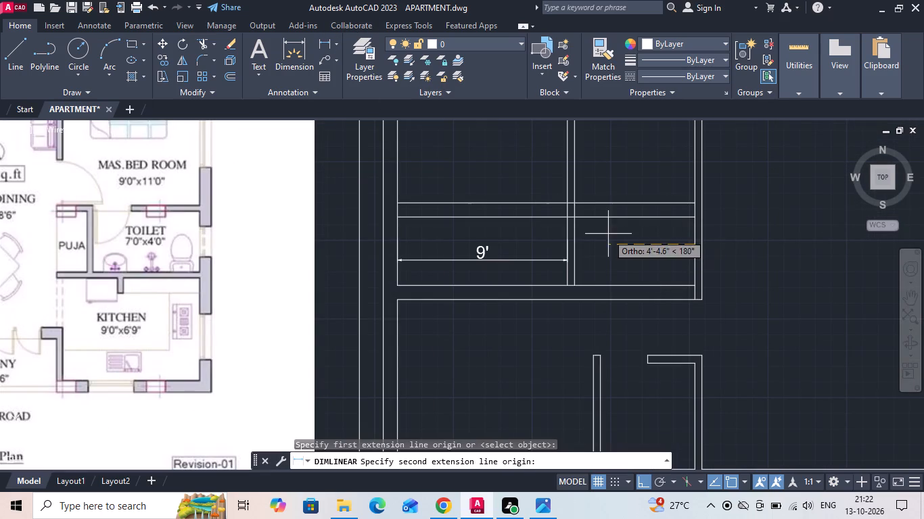
{"action": "left_click", "coordinate": [574, 241]}
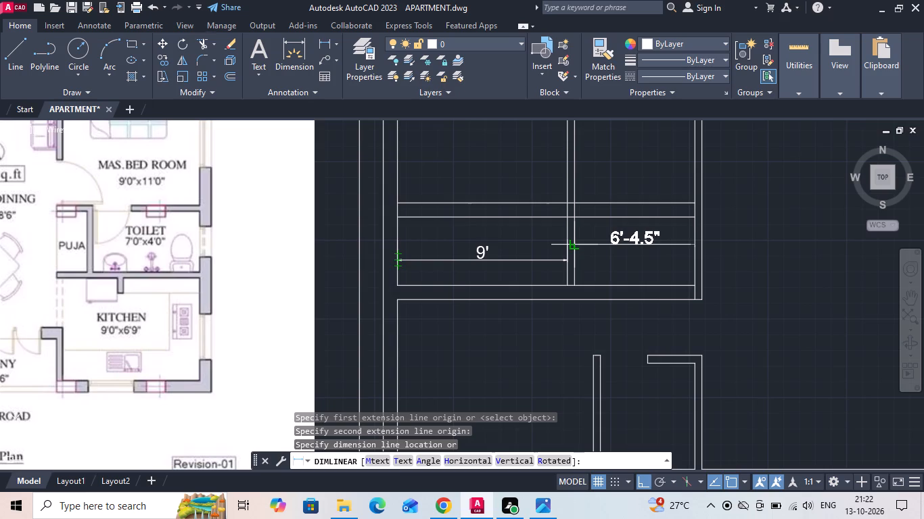
{"action": "scroll", "coordinate": [576, 251], "scroll_direction": "down", "scroll_amount": 1}
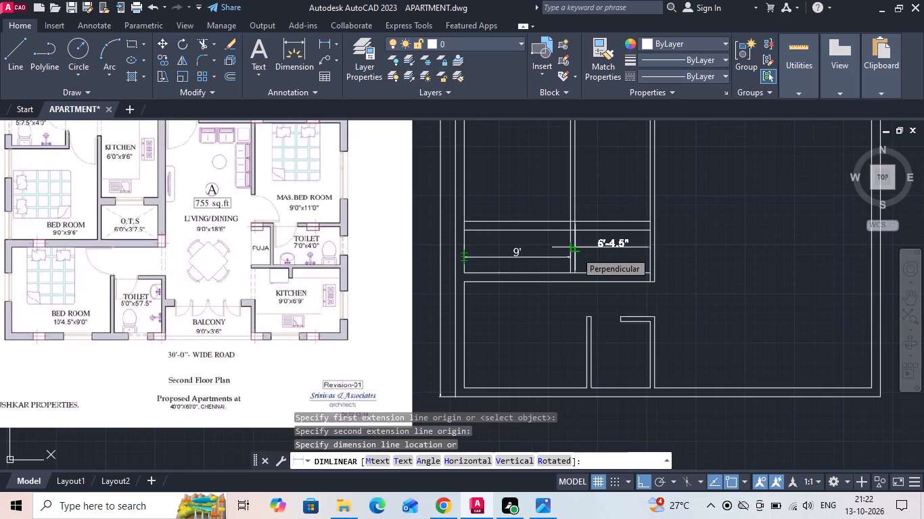
{"action": "key", "text": "Escape"}
Move the inner line of flat B's right wall, beside the kitchen and O.T.S., 4.5" to the left.
{"action": "left_click", "coordinate": [650, 201]}
{"action": "right_click", "coordinate": [643, 199]}
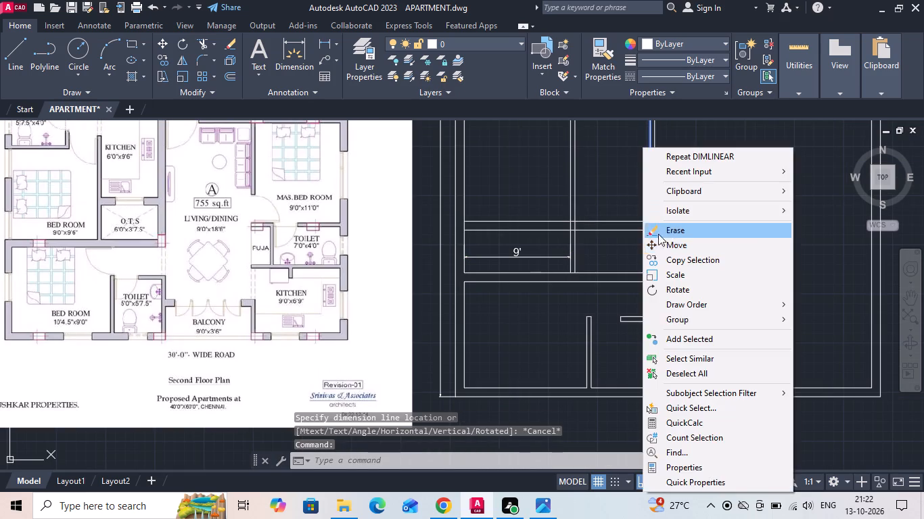
{"action": "left_click", "coordinate": [661, 242]}
{"action": "left_click_drag", "start_coordinate": [739, 249], "coordinate": [715, 247]}
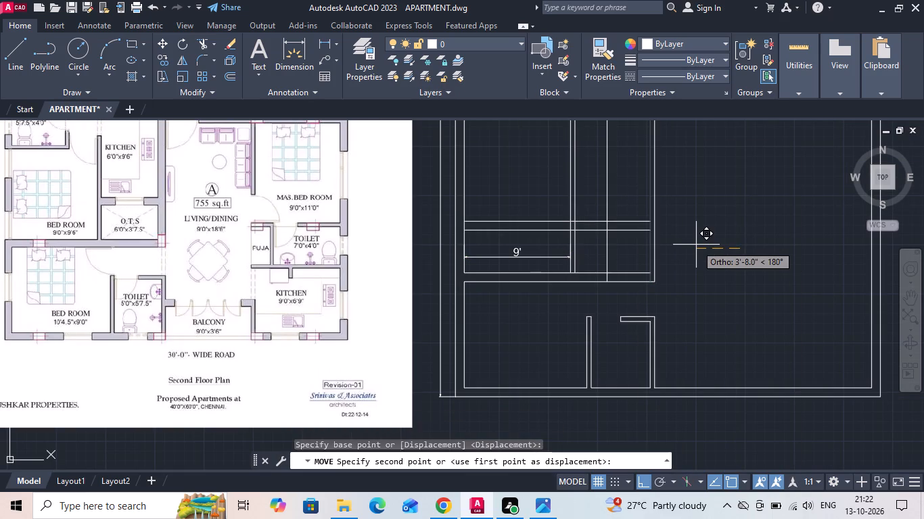
{"action": "type", "text": "4.5"}
{"action": "key", "text": "space"}
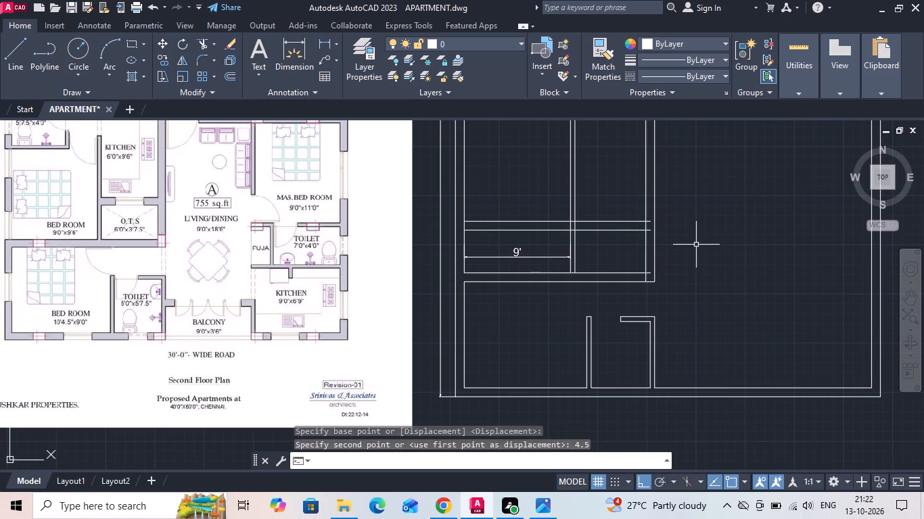
Trim the bedroom wall line and both kitchen-O.T.S. wall lines where they overshoot the right wall's inner line.
{"action": "type", "text": "TR"}
{"action": "key", "text": "space"}
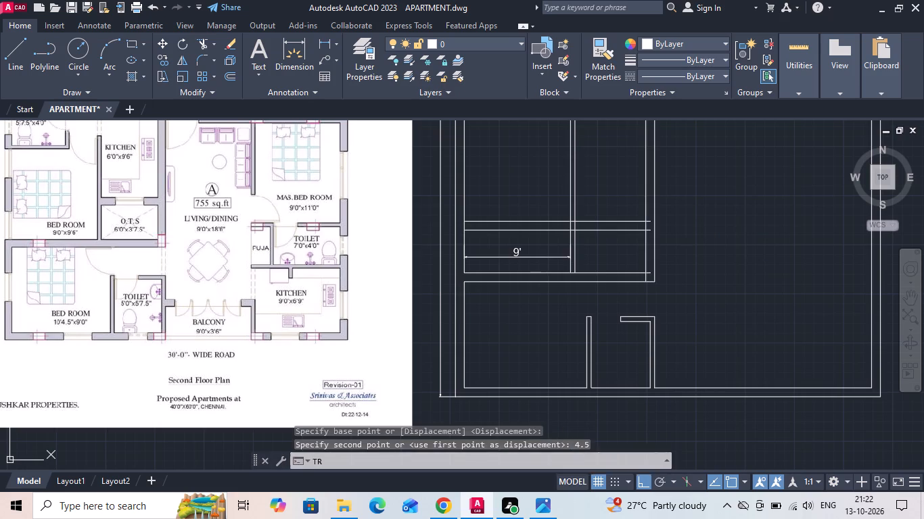
{"action": "key", "text": "space"}
{"action": "scroll", "coordinate": [658, 270], "scroll_direction": "up", "scroll_amount": 1}
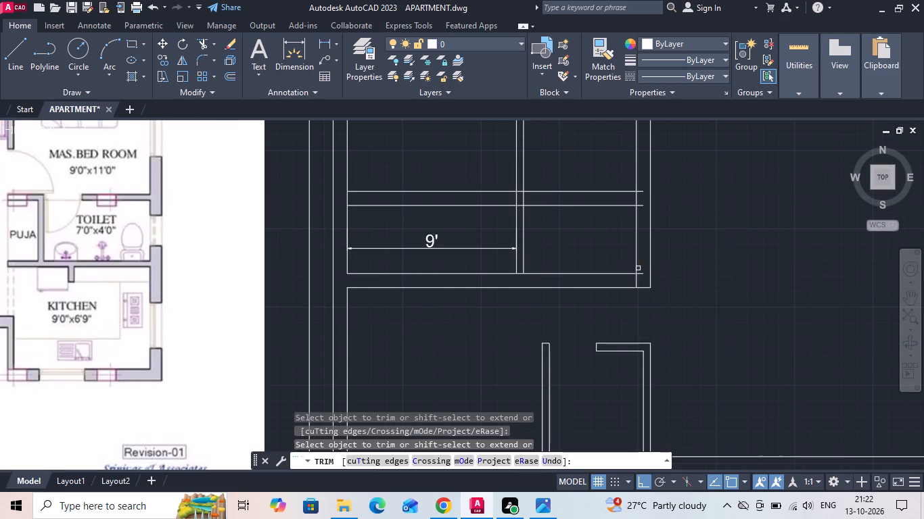
{"action": "left_click", "coordinate": [643, 275]}
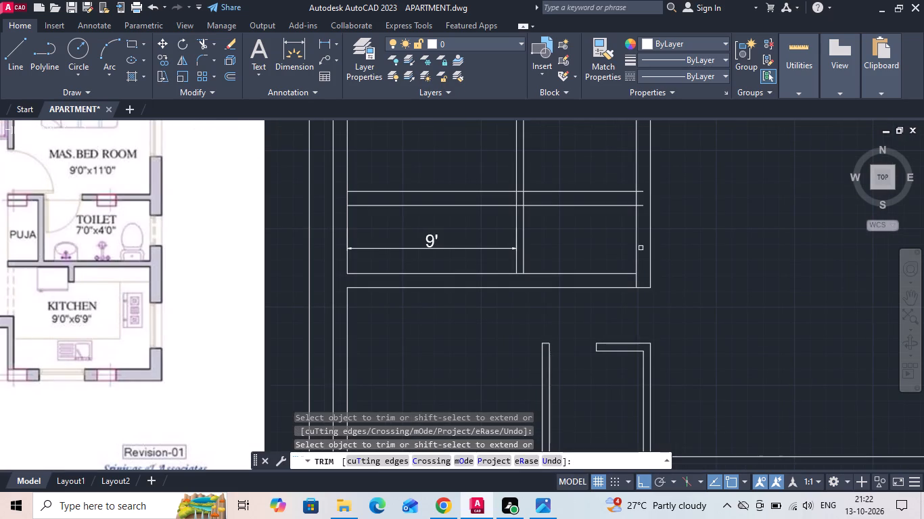
{"action": "left_click", "coordinate": [641, 237]}
{"action": "left_click", "coordinate": [643, 189]}
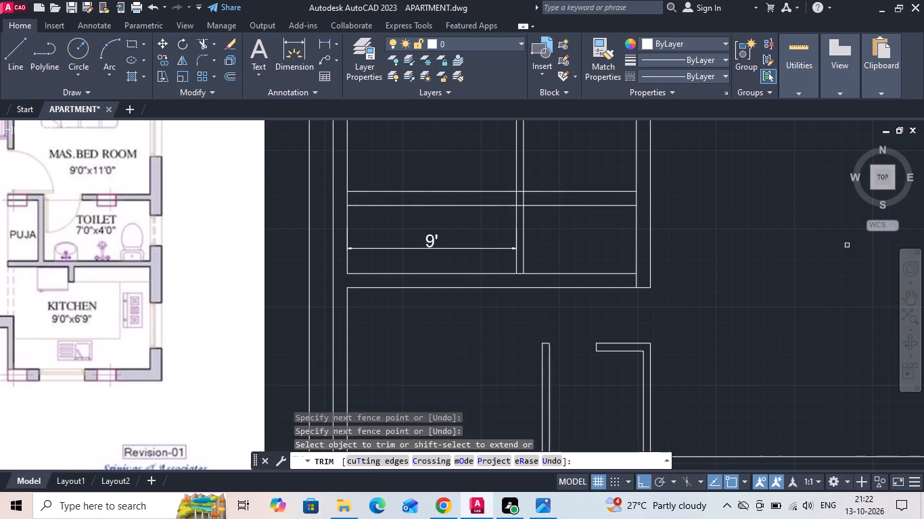
Trim the lines crossing the junctions of flat A's bedroom wall with flat B's partition and right wall.
{"action": "scroll", "coordinate": [841, 255], "scroll_direction": "down", "scroll_amount": 1}
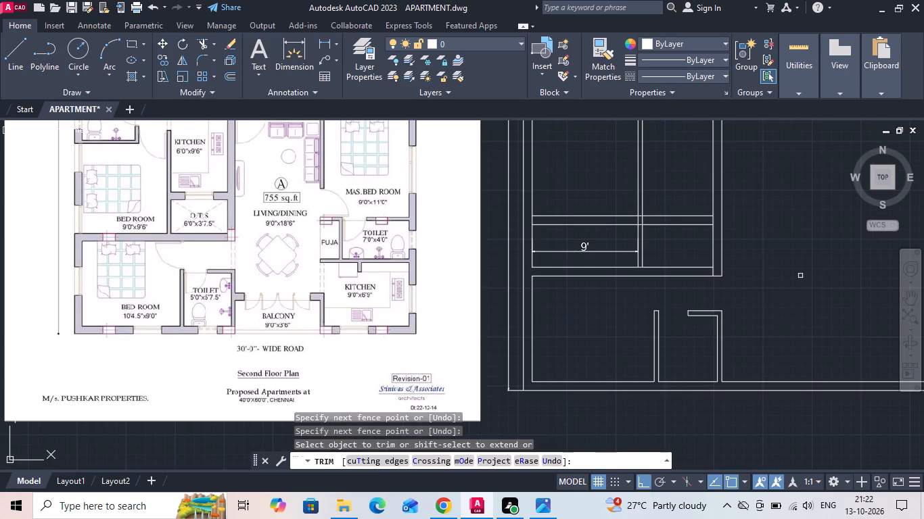
{"action": "scroll", "coordinate": [653, 274], "scroll_direction": "up", "scroll_amount": 1}
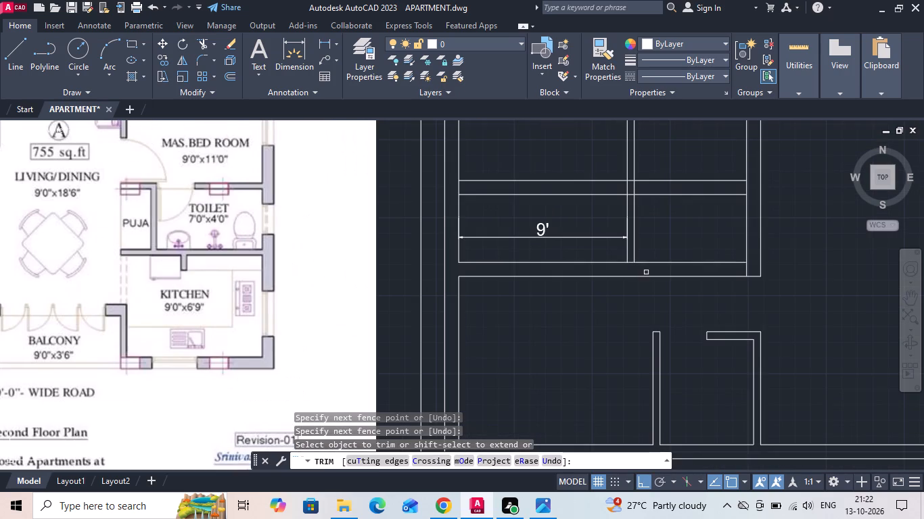
{"action": "left_click", "coordinate": [630, 264]}
{"action": "scroll", "coordinate": [618, 324], "scroll_direction": "down", "scroll_amount": 1}
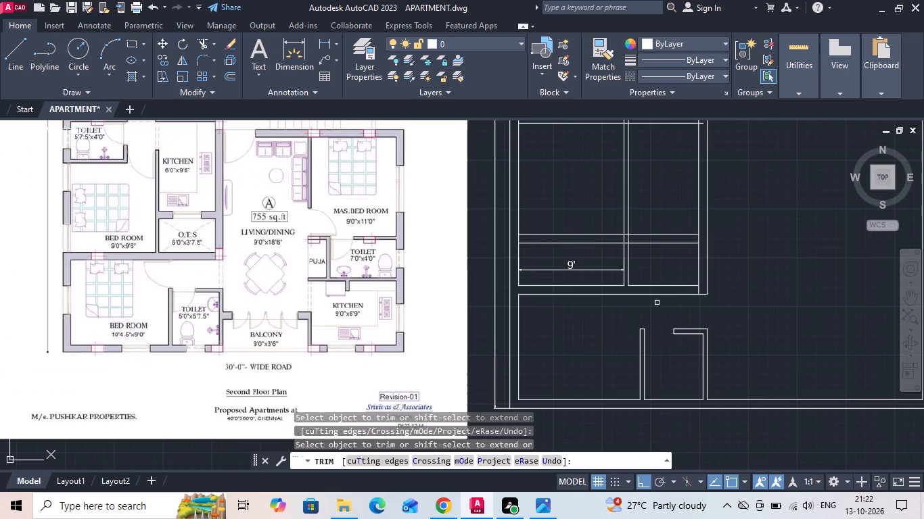
{"action": "left_click", "coordinate": [699, 289]}
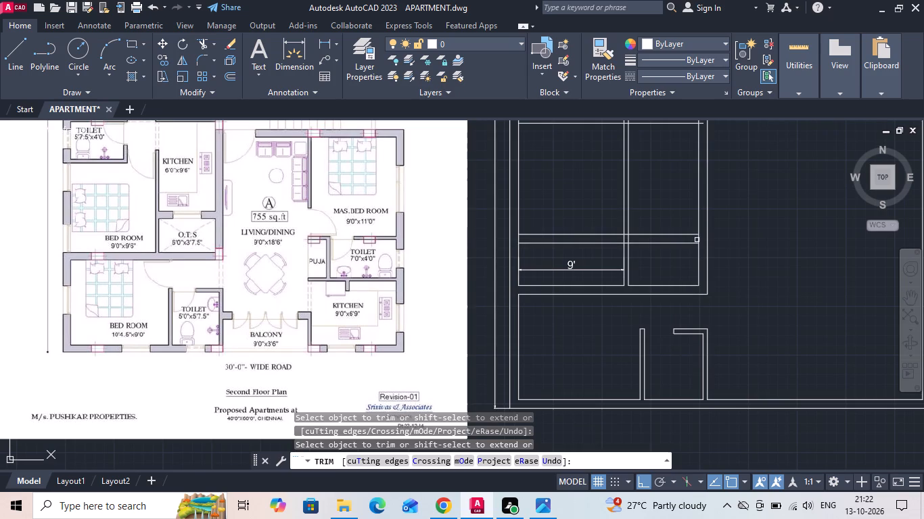
Trim the kitchen-O.T.S. wall lines out of flat B's bedroom and clear their junctions with the partition and right wall.
{"action": "left_click", "coordinate": [697, 240]}
{"action": "left_click", "coordinate": [698, 239]}
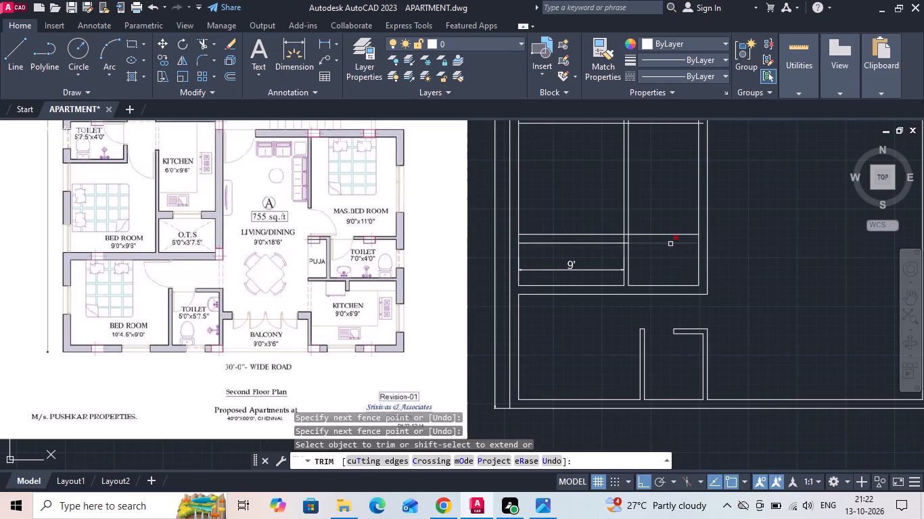
{"action": "left_click", "coordinate": [614, 251]}
{"action": "left_click", "coordinate": [609, 208]}
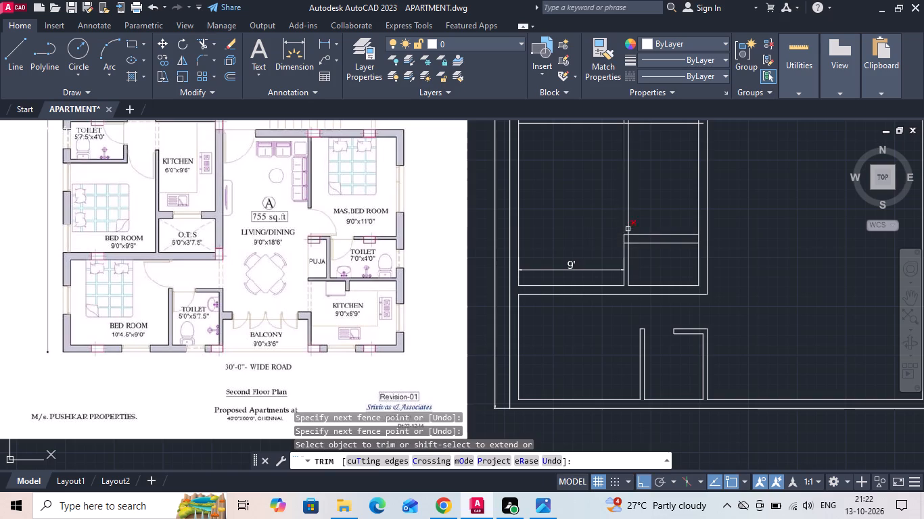
{"action": "scroll", "coordinate": [643, 237], "scroll_direction": "up", "scroll_amount": 2}
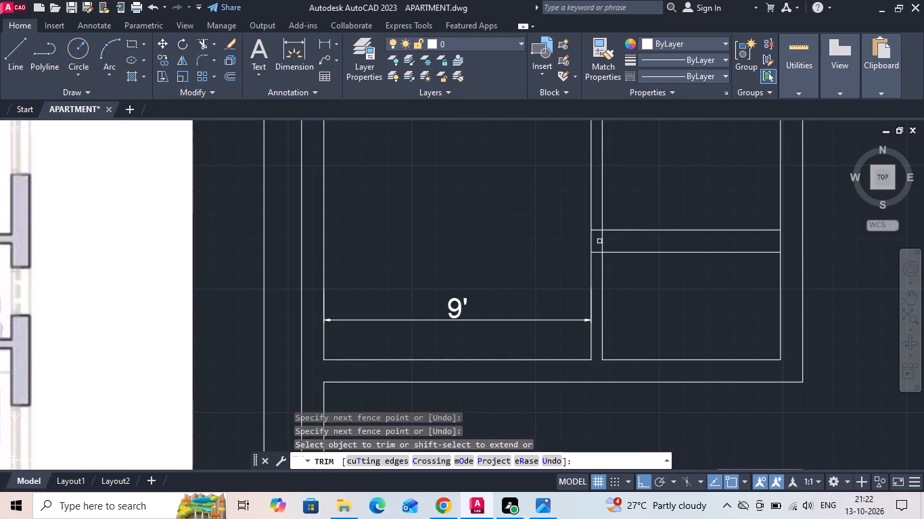
{"action": "left_click", "coordinate": [605, 240]}
{"action": "left_click", "coordinate": [599, 230]}
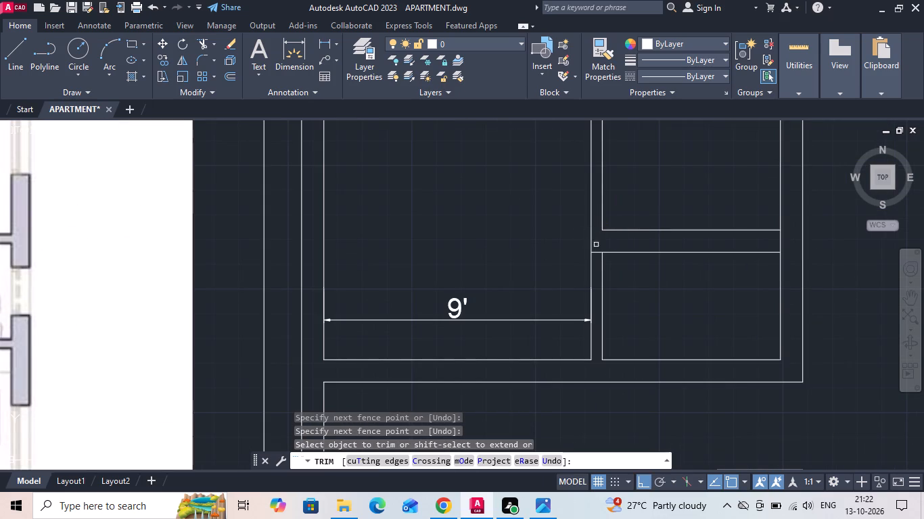
{"action": "left_click", "coordinate": [599, 253]}
{"action": "scroll", "coordinate": [611, 303], "scroll_direction": "down", "scroll_amount": 2}
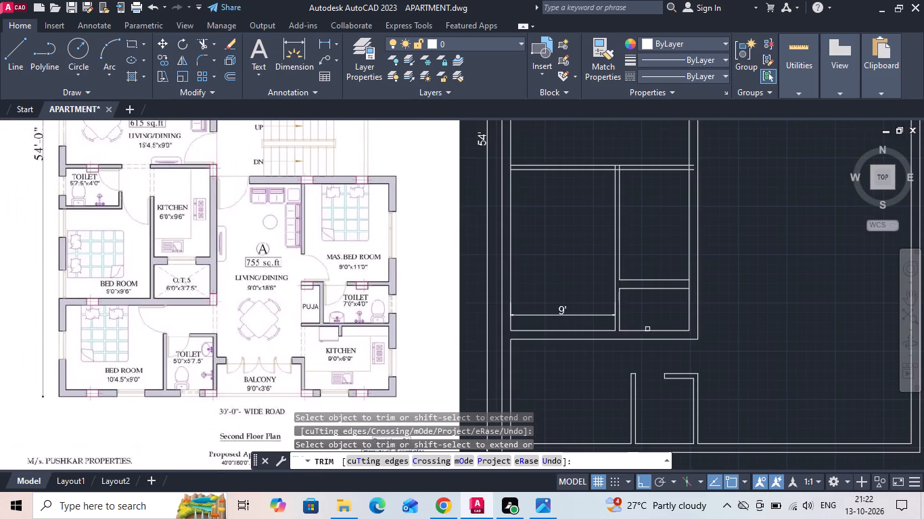
{"action": "scroll", "coordinate": [677, 304], "scroll_direction": "up", "scroll_amount": 1}
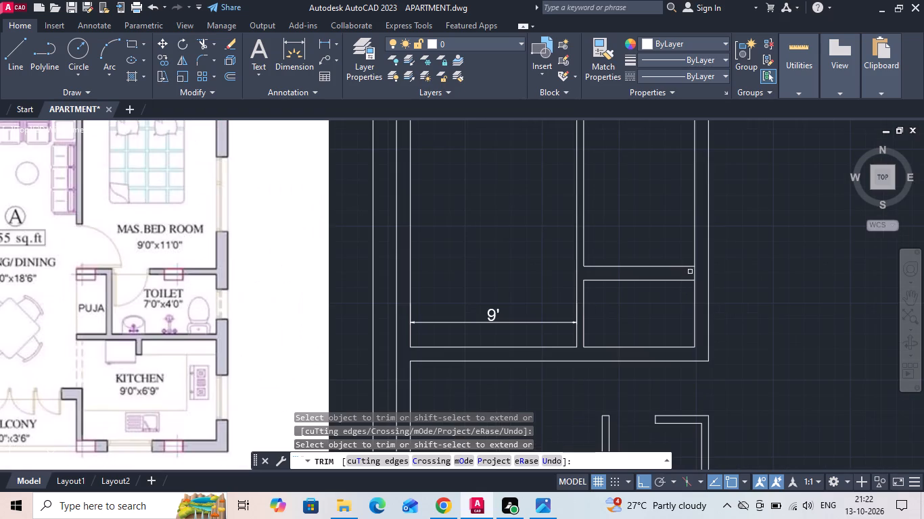
{"action": "left_click", "coordinate": [693, 273]}
{"action": "left_click", "coordinate": [697, 278]}
{"action": "scroll", "coordinate": [664, 318], "scroll_direction": "down", "scroll_amount": 1}
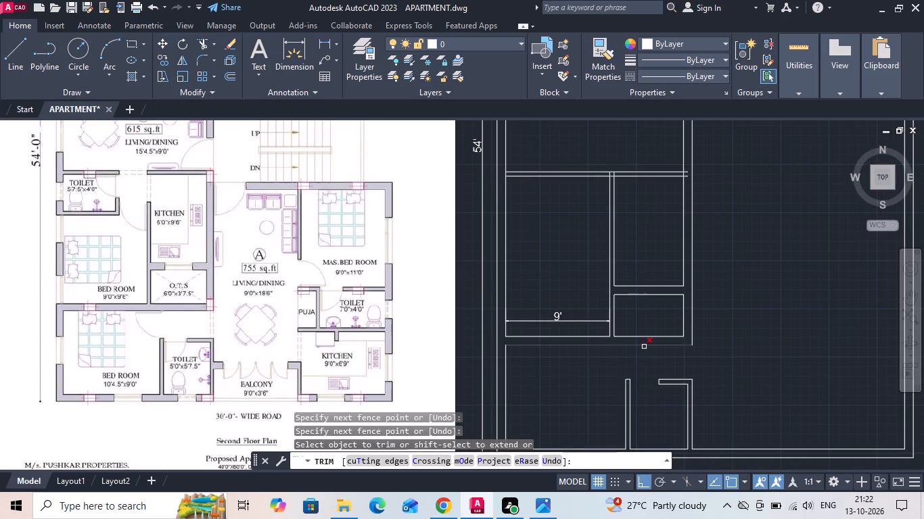
{"action": "key", "text": "Escape"}
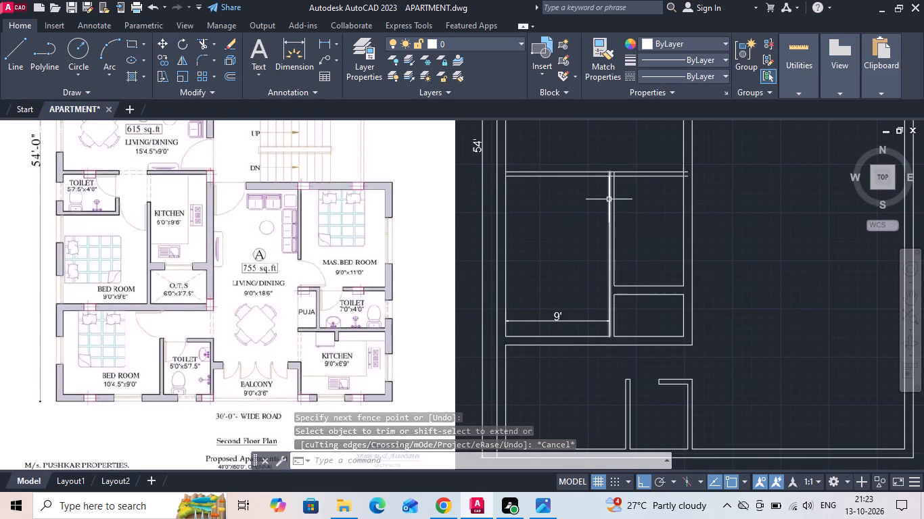
Trim both lines of the wall below flat B's living/dining where they overshoot the right wall's inner line.
{"action": "type", "text": "TR"}
{"action": "key", "text": "space"}
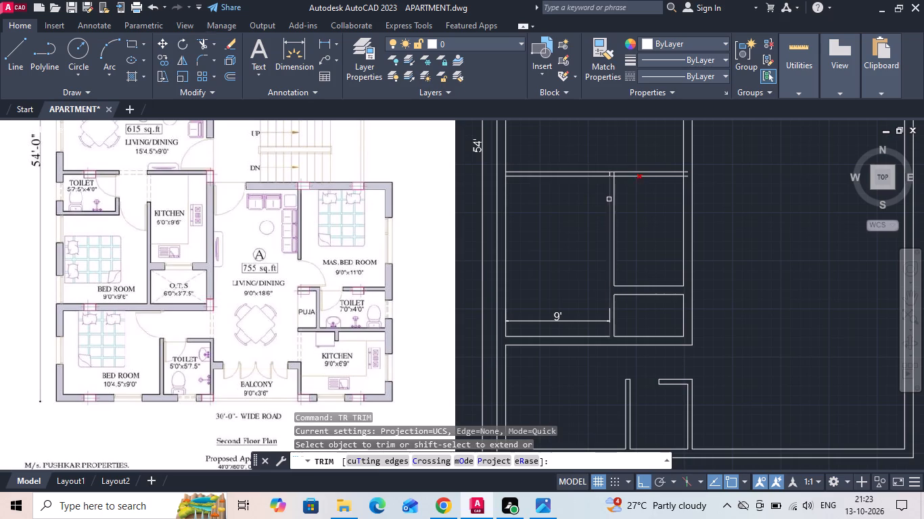
{"action": "scroll", "coordinate": [687, 174], "scroll_direction": "up", "scroll_amount": 1}
{"action": "left_click", "coordinate": [687, 168]}
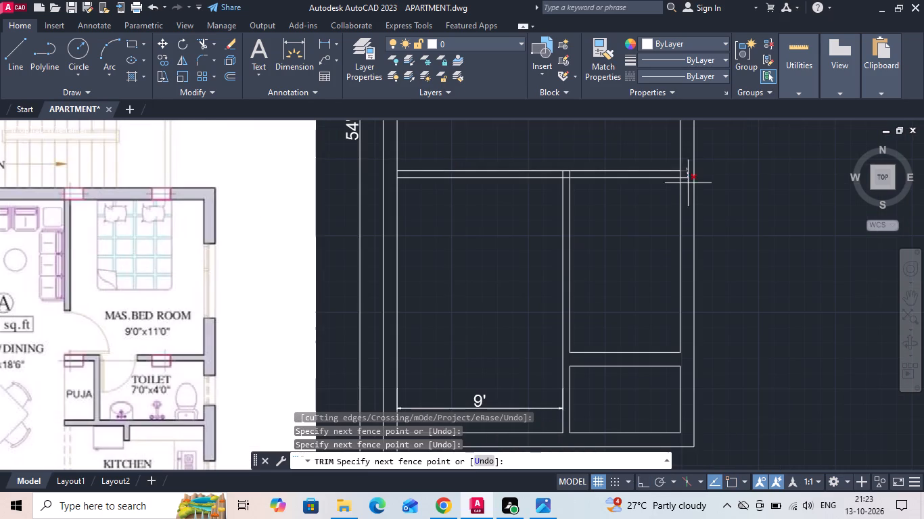
{"action": "left_click", "coordinate": [685, 194]}
{"action": "scroll", "coordinate": [644, 280], "scroll_direction": "down", "scroll_amount": 1}
{"action": "key", "text": "Escape"}
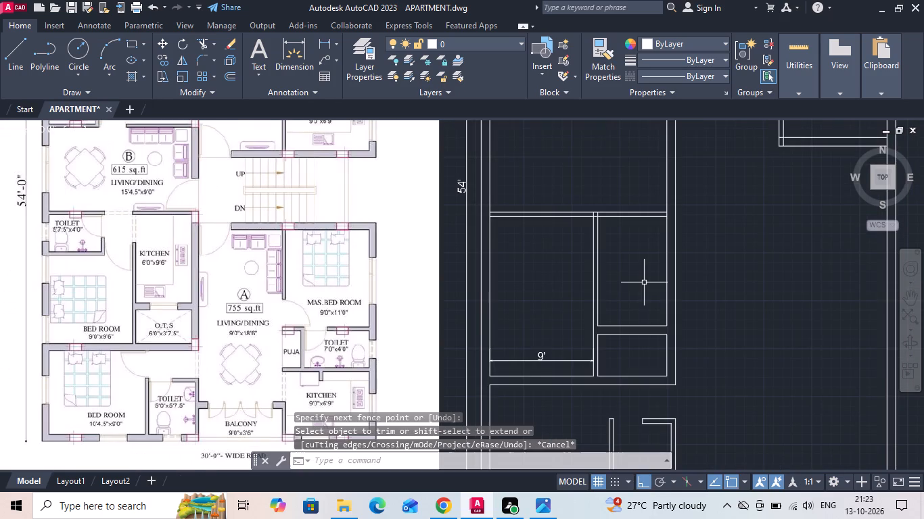
Extend the upper line of the wall below flat B's living/dining to the outer line of the right wall.
{"action": "type", "text": "EX"}
{"action": "key", "text": "space"}
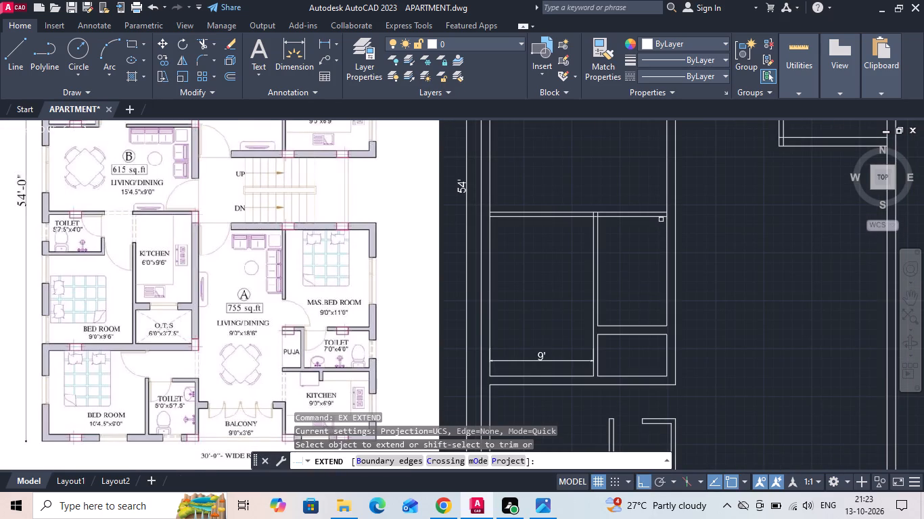
{"action": "left_click", "coordinate": [662, 212]}
{"action": "middle_click_drag", "start_coordinate": [640, 251], "coordinate": [639, 306]}
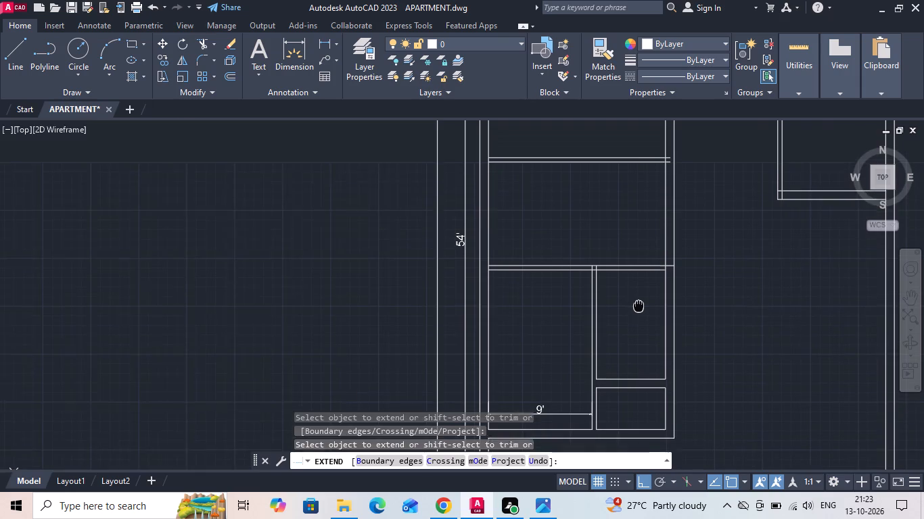
{"action": "scroll", "coordinate": [635, 322], "scroll_direction": "down", "scroll_amount": 1}
{"action": "key", "text": "Escape"}
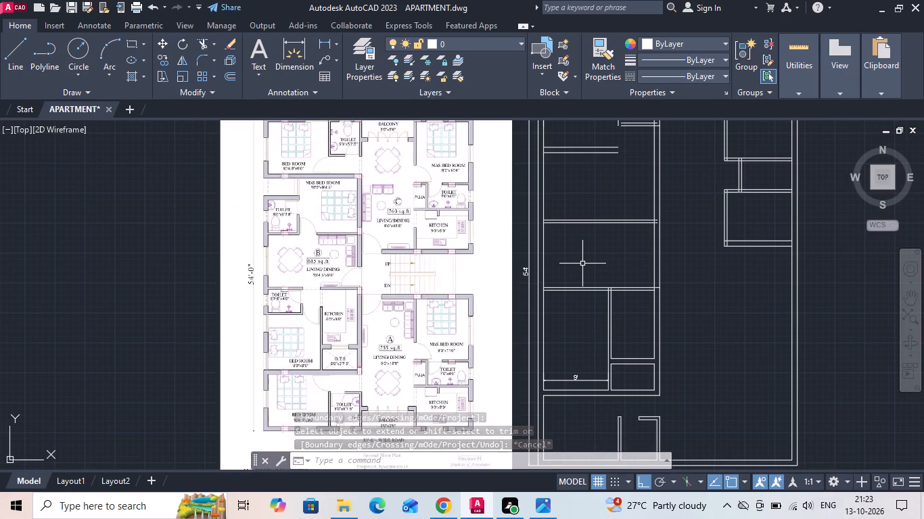
Trim the left outer wall's inner line between the two lines of the wall below flat C's bedroom.
{"action": "middle_click_drag", "start_coordinate": [582, 264], "coordinate": [567, 328]}
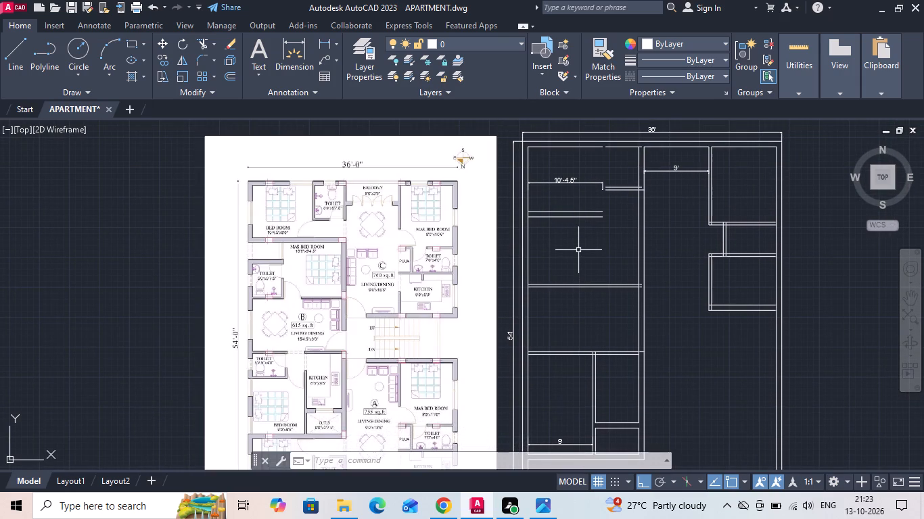
{"action": "scroll", "coordinate": [594, 159], "scroll_direction": "up", "scroll_amount": 1}
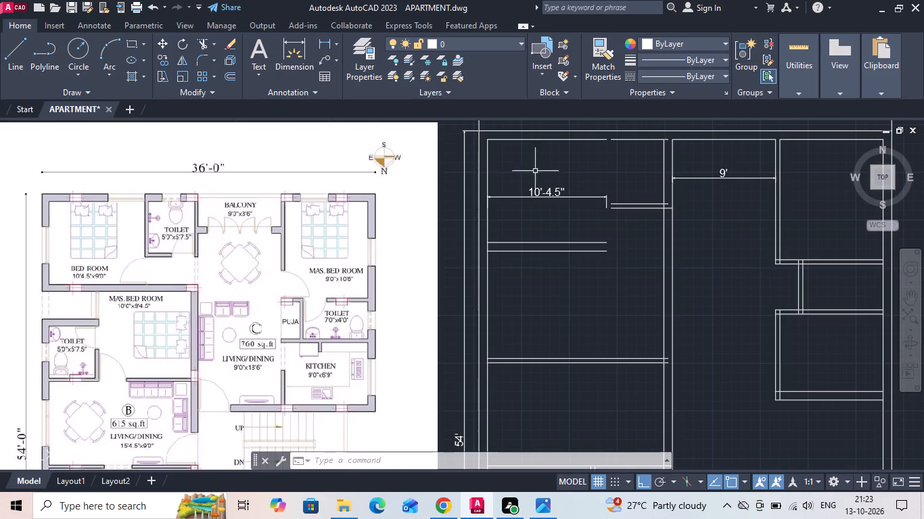
{"action": "key", "text": "t"}
{"action": "key", "text": "r"}
{"action": "key", "text": "space"}
{"action": "key", "text": "space"}
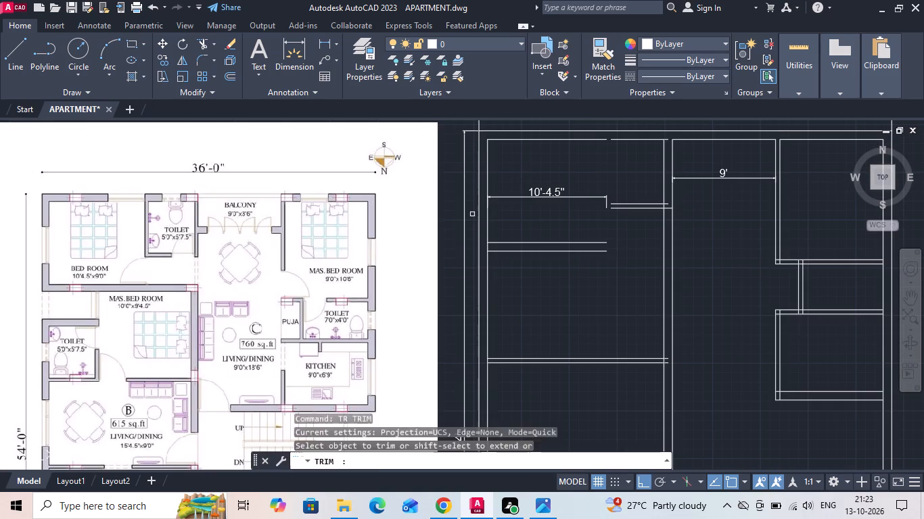
{"action": "left_click", "coordinate": [488, 247]}
{"action": "key", "text": "Escape"}
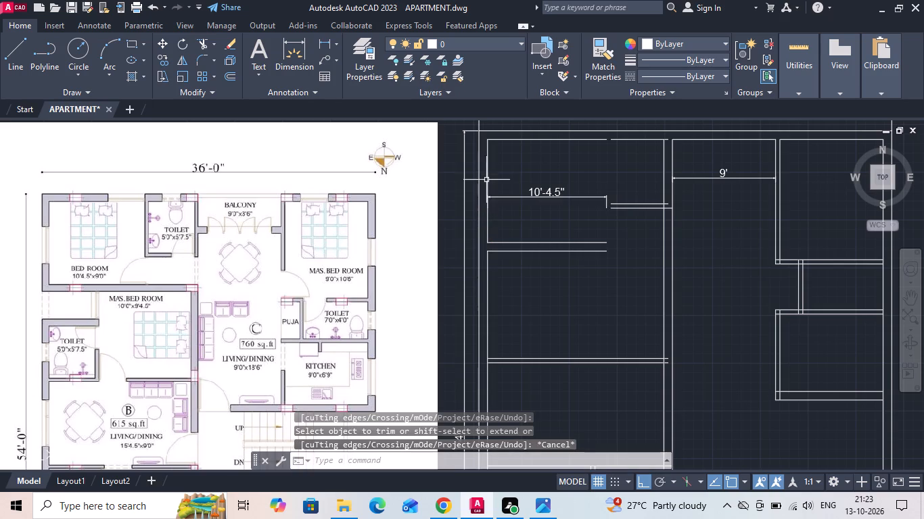
Copy the inner line of the left outer wall at flat C's bedroom 10'4.5" to the right.
{"action": "left_click", "coordinate": [487, 176]}
{"action": "right_click", "coordinate": [487, 176]}
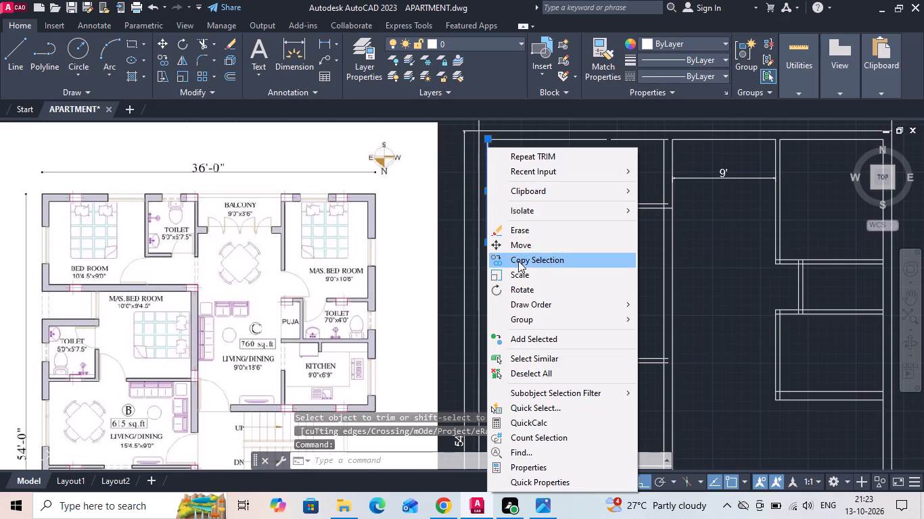
{"action": "left_click", "coordinate": [518, 259]}
{"action": "left_click_drag", "start_coordinate": [541, 289], "coordinate": [557, 289]}
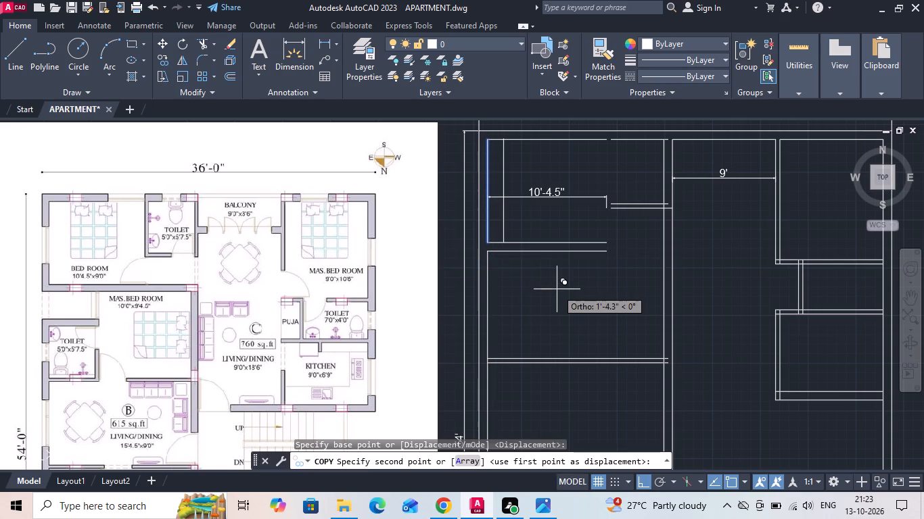
{"action": "type", "text": "10'"}
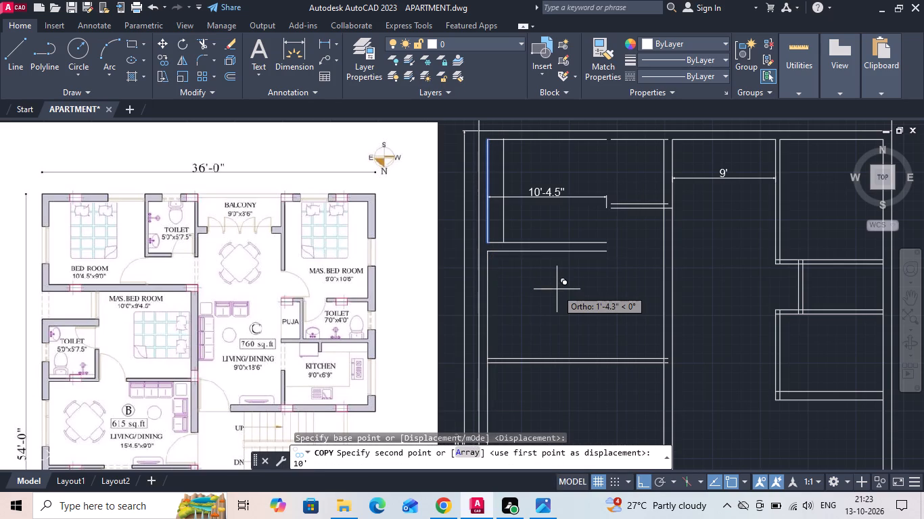
{"action": "type", "text": "4.5"}
{"action": "key", "text": "Return"}
{"action": "key", "text": "Escape"}
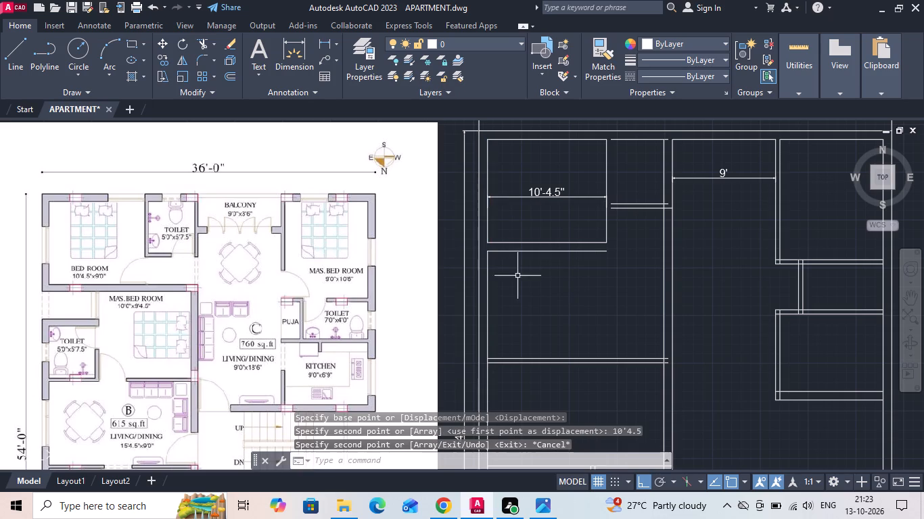
Copy the bedroom's new partition line 4.5" to the right as the second face of the bedroom-toilet wall.
{"action": "left_click", "coordinate": [609, 158]}
{"action": "left_click", "coordinate": [603, 161]}
{"action": "right_click", "coordinate": [603, 161]}
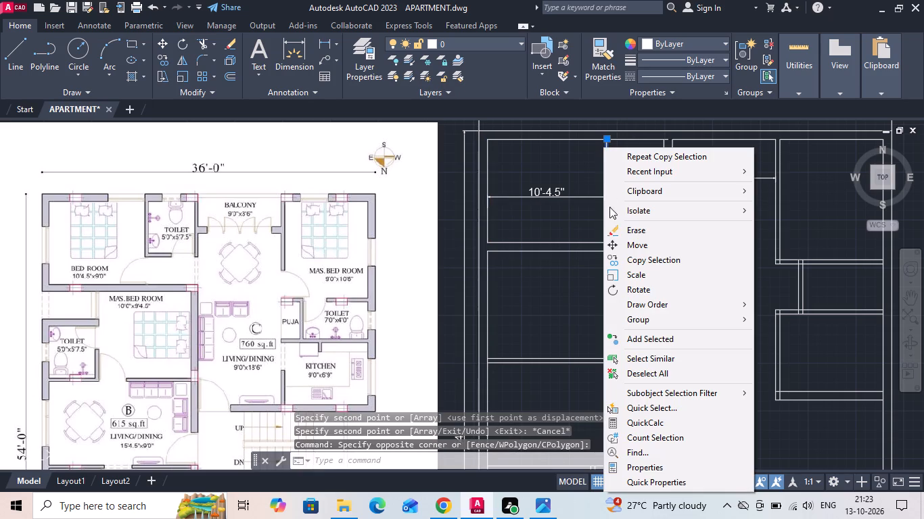
{"action": "left_click", "coordinate": [625, 263]}
{"action": "left_click_drag", "start_coordinate": [601, 318], "coordinate": [620, 318]}
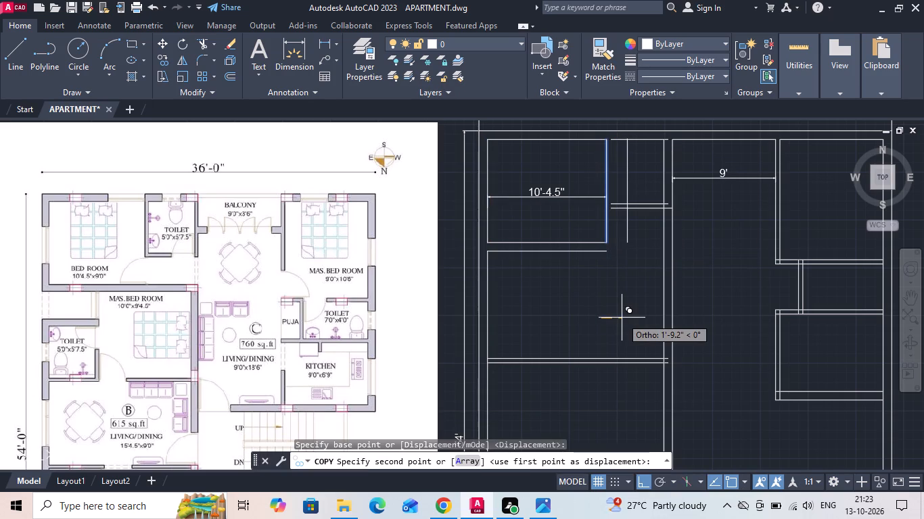
{"action": "type", "text": "4.5"}
{"action": "key", "text": "Return"}
{"action": "key", "text": "Escape"}
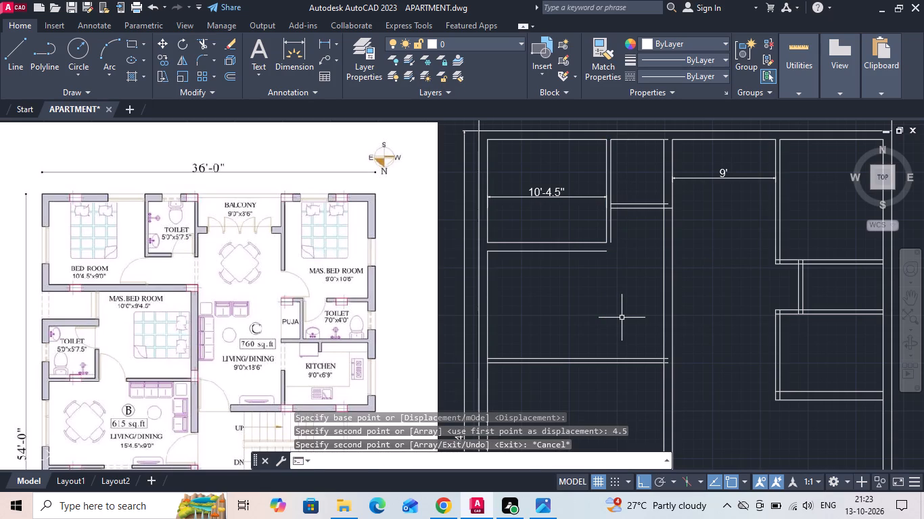
Extend the lower toilet wall line, the partition's right line and both lines of the wall below flat C's bedroom to meet each other.
{"action": "type", "text": "EX"}
{"action": "key", "text": "space"}
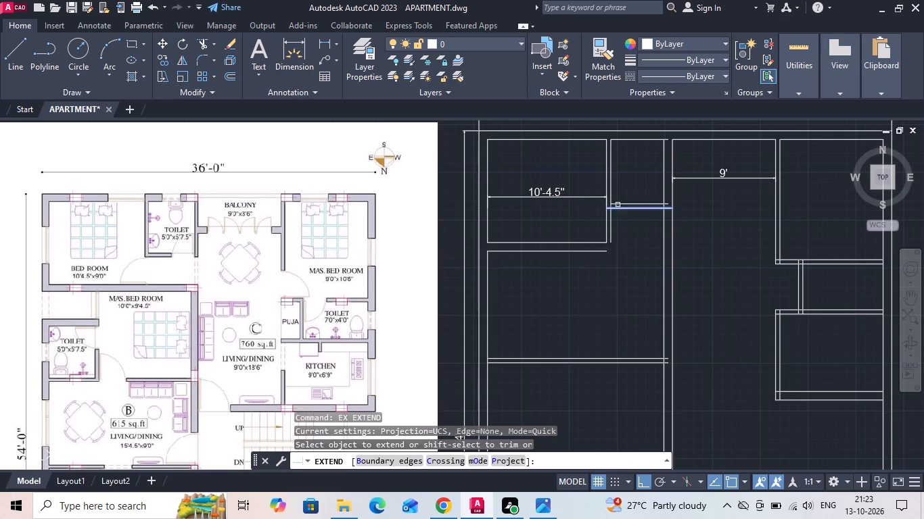
{"action": "left_click", "coordinate": [620, 208]}
{"action": "left_click", "coordinate": [611, 230]}
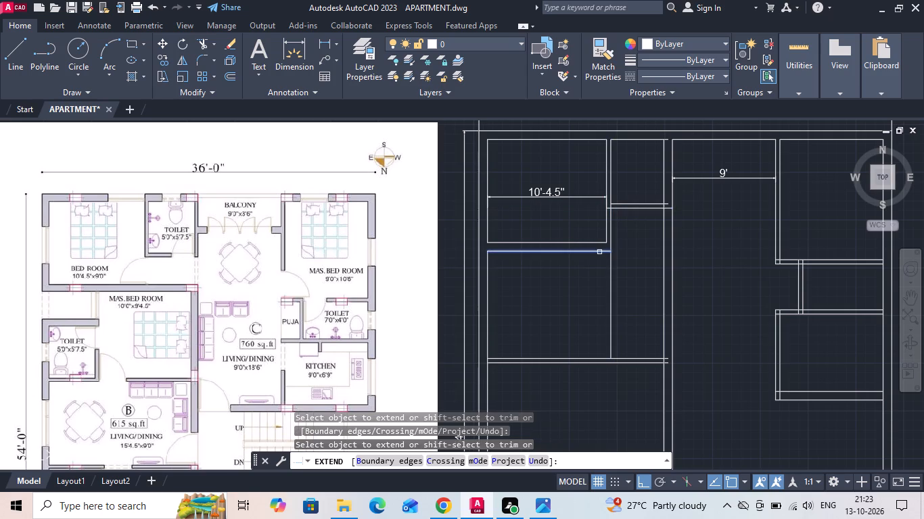
{"action": "left_click", "coordinate": [599, 252]}
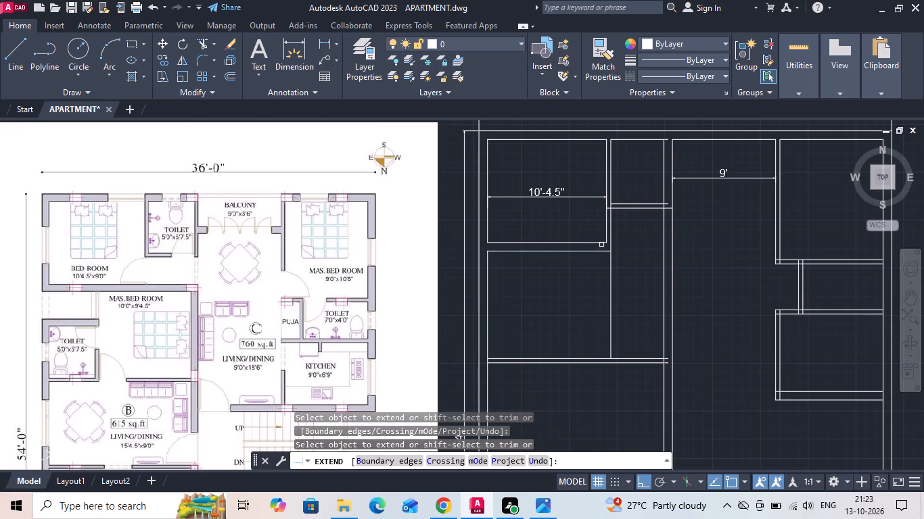
{"action": "left_click", "coordinate": [601, 244]}
{"action": "key", "text": "Escape"}
Trim the partition lines below the bedroom wall and across the opening between the toilet wall and bedroom wall.
{"action": "type", "text": "TR"}
{"action": "key", "text": "space"}
{"action": "left_click_drag", "start_coordinate": [603, 282], "coordinate": [616, 288]}
{"action": "left_click_drag", "start_coordinate": [622, 224], "coordinate": [606, 217]}
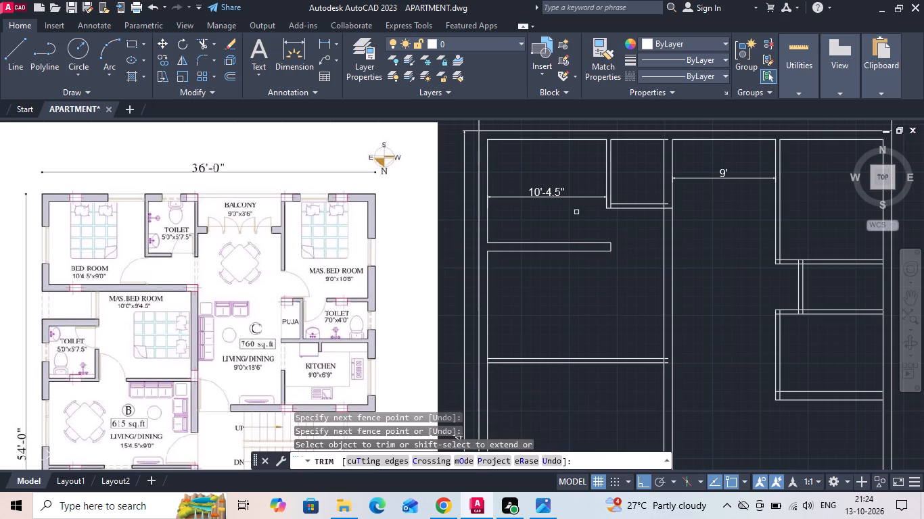
Trim the leftover stubs at the toilet's lower corner and the toilet wall lines overshooting the wall on its right.
{"action": "scroll", "coordinate": [600, 215], "scroll_direction": "up", "scroll_amount": 2}
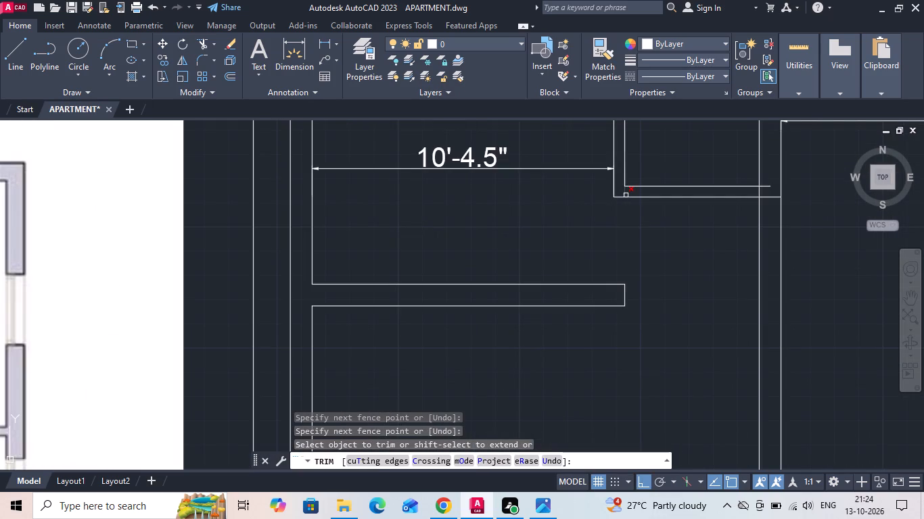
{"action": "left_click", "coordinate": [626, 195]}
{"action": "left_click", "coordinate": [771, 186]}
{"action": "left_click", "coordinate": [770, 194]}
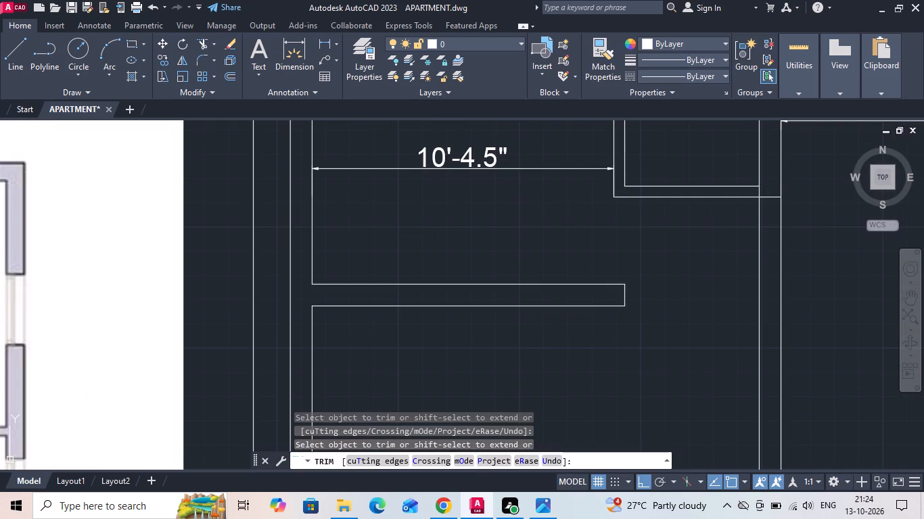
{"action": "left_click", "coordinate": [770, 203]}
{"action": "scroll", "coordinate": [689, 281], "scroll_direction": "down", "scroll_amount": 2}
{"action": "scroll", "coordinate": [694, 184], "scroll_direction": "up", "scroll_amount": 2}
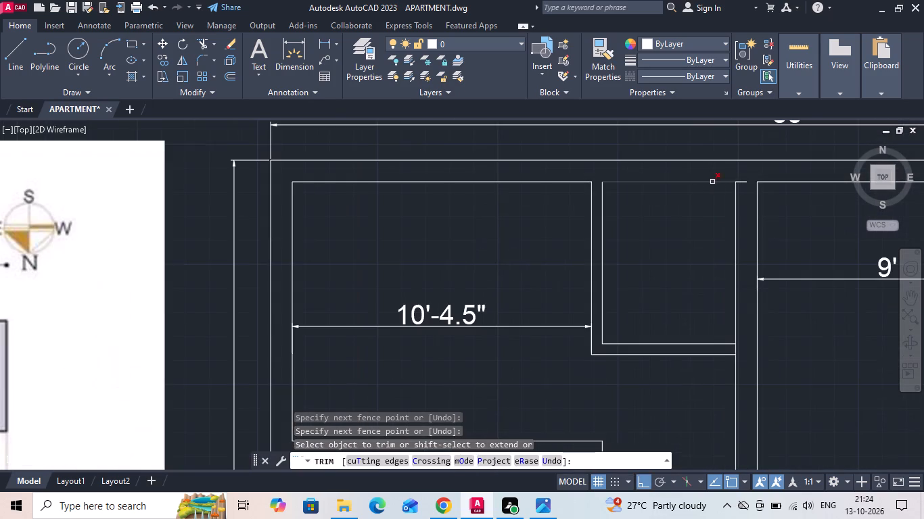
{"action": "left_click", "coordinate": [742, 182]}
{"action": "scroll", "coordinate": [581, 220], "scroll_direction": "down", "scroll_amount": 2}
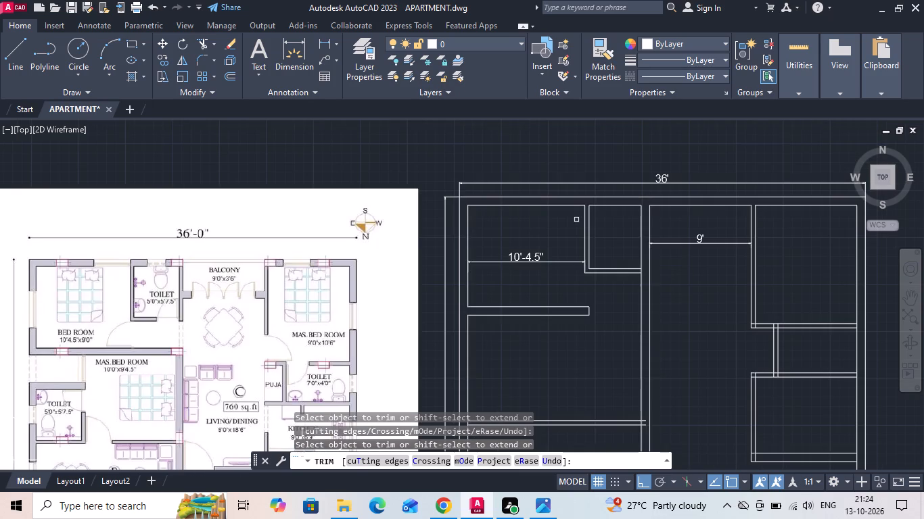
{"action": "key", "text": "Escape"}
Measure the gap between flat C's toilet wall and the end of the wall below its bedroom.
{"action": "scroll", "coordinate": [668, 307], "scroll_direction": "up", "scroll_amount": 1}
{"action": "scroll", "coordinate": [645, 293], "scroll_direction": "down", "scroll_amount": 1}
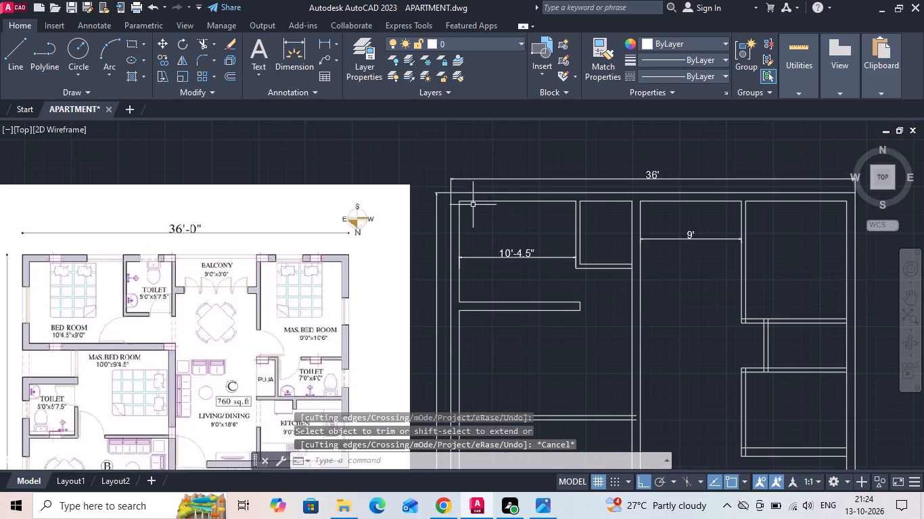
{"action": "left_click", "coordinate": [326, 46]}
{"action": "scroll", "coordinate": [519, 303], "scroll_direction": "up", "scroll_amount": 2}
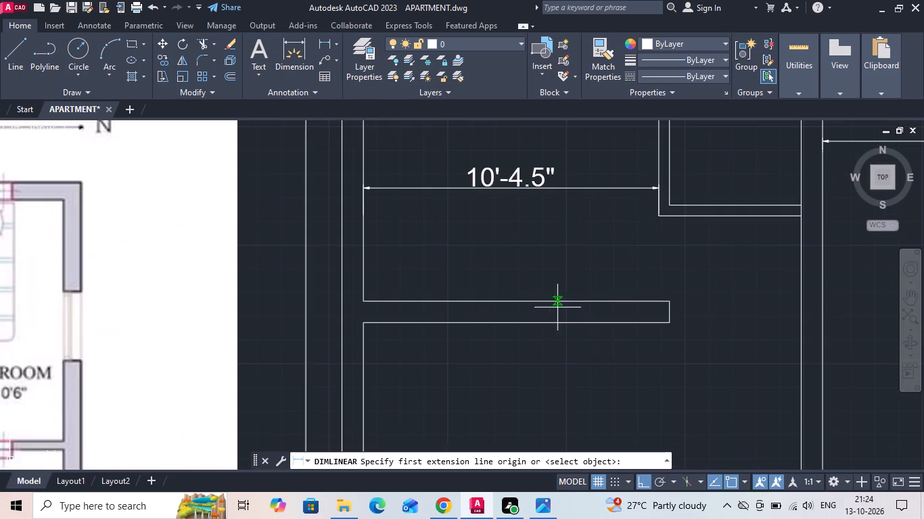
{"action": "left_click", "coordinate": [669, 301]}
{"action": "left_click", "coordinate": [669, 217]}
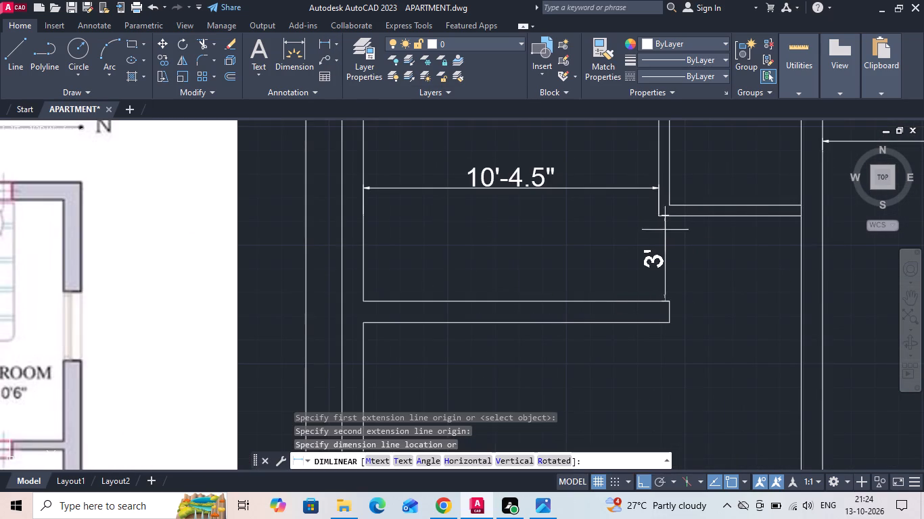
{"action": "key", "text": "Escape"}
{"action": "scroll", "coordinate": [544, 224], "scroll_direction": "down", "scroll_amount": 2}
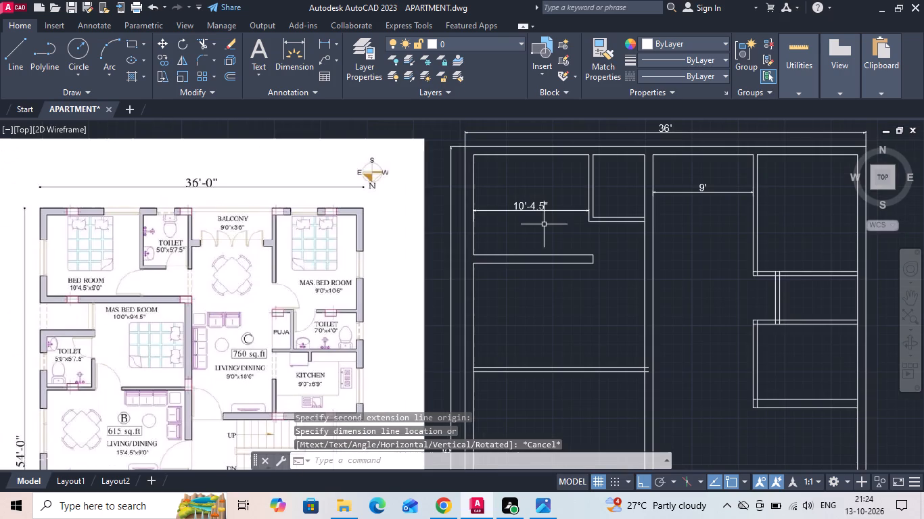
Measure the vertical clear distance of flat B's master bedroom between its upper and lower walls.
{"action": "middle_click_drag", "start_coordinate": [528, 247], "coordinate": [534, 207]}
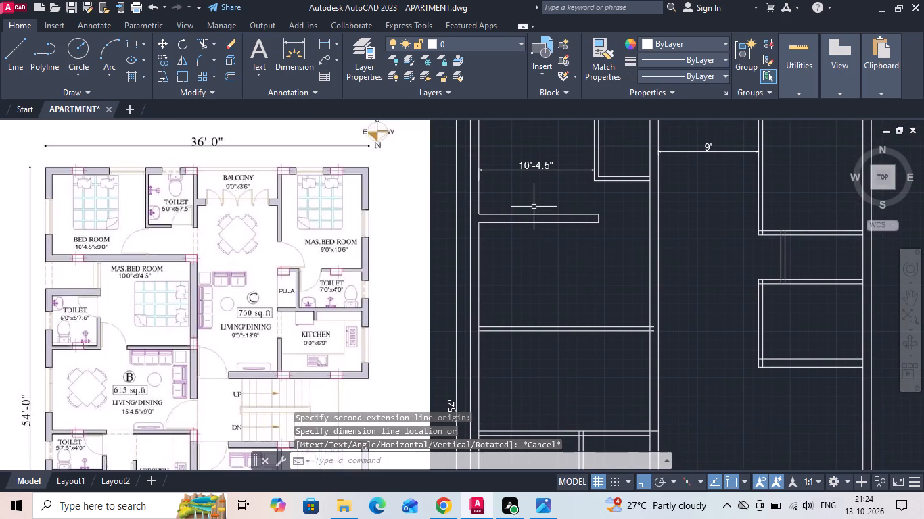
{"action": "key", "text": "space"}
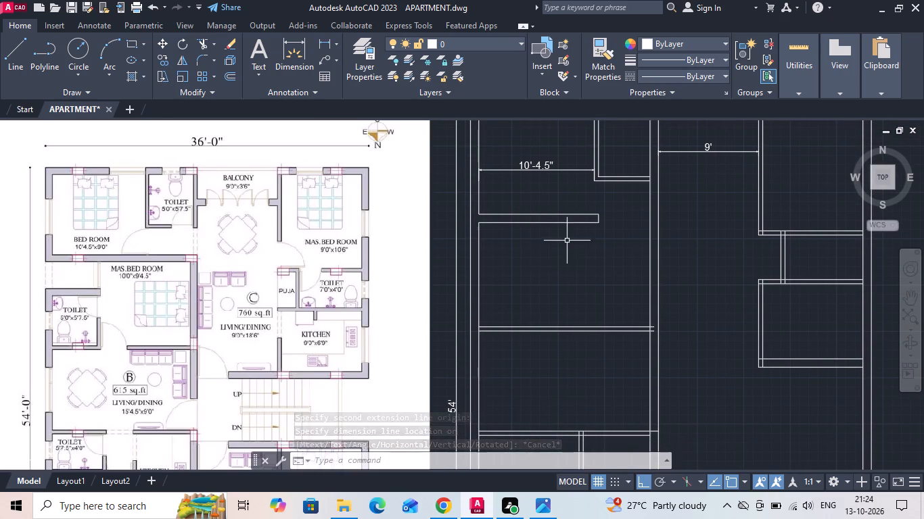
{"action": "left_click", "coordinate": [565, 228]}
{"action": "left_click", "coordinate": [567, 328]}
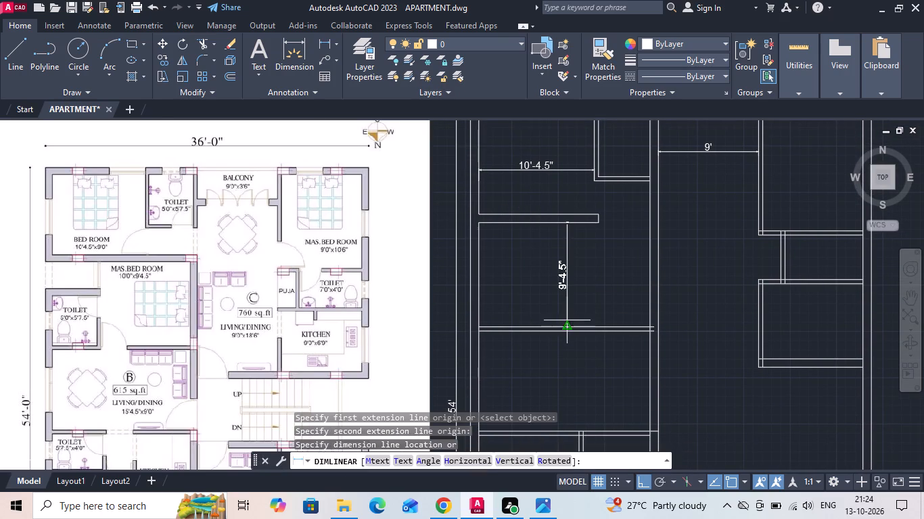
{"action": "key", "text": "space"}
Measure the vertical clear distance of flat B's living/dining between its upper and lower walls.
{"action": "middle_click_drag", "start_coordinate": [569, 291], "coordinate": [581, 97]}
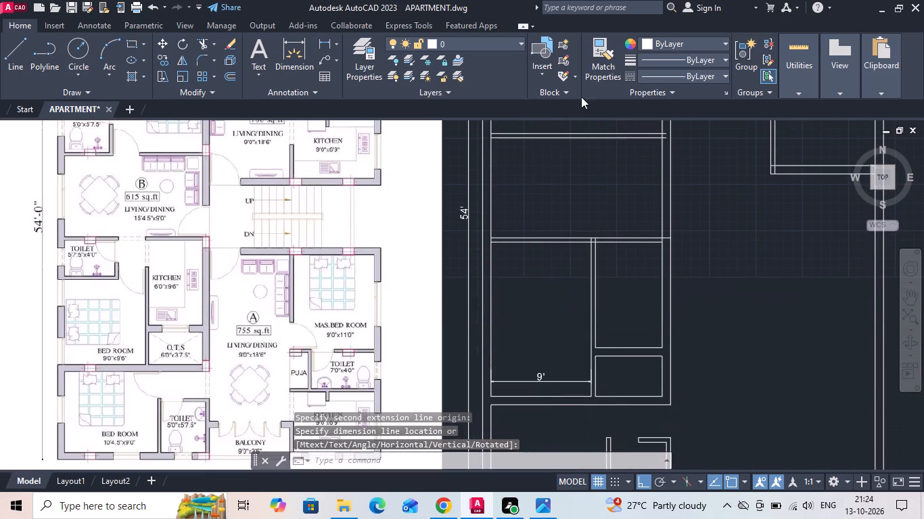
{"action": "key", "text": "space"}
{"action": "left_click", "coordinate": [557, 141]}
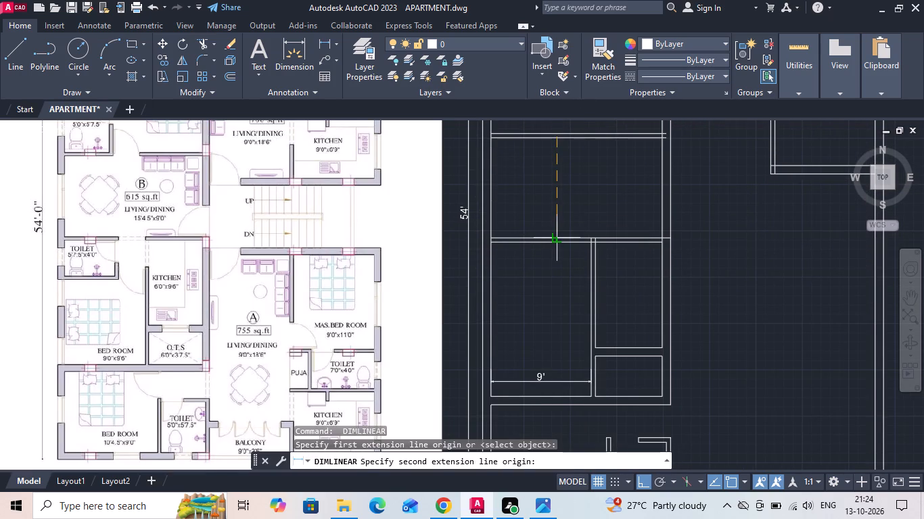
{"action": "left_click", "coordinate": [557, 235]}
{"action": "key", "text": "space"}
Measure the full vertical clear distance of flat B's toilet and bedroom strip beside the kitchen.
{"action": "middle_click_drag", "start_coordinate": [561, 271], "coordinate": [561, 203]}
{"action": "key", "text": "space"}
{"action": "left_click", "coordinate": [559, 178]}
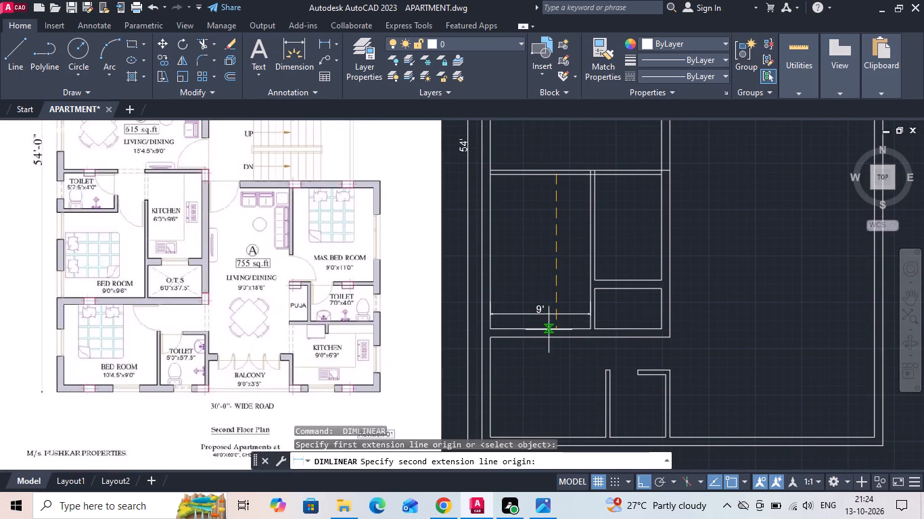
{"action": "left_click", "coordinate": [555, 329]}
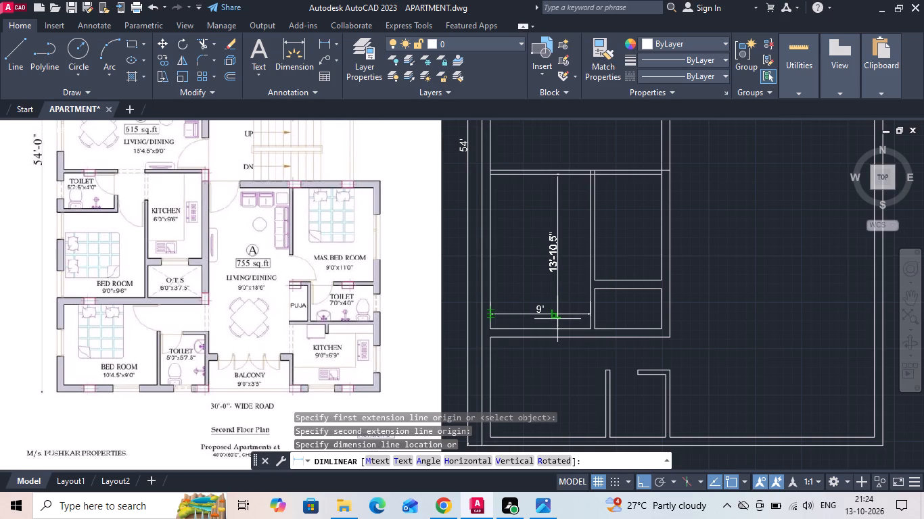
{"action": "key", "text": "Escape"}
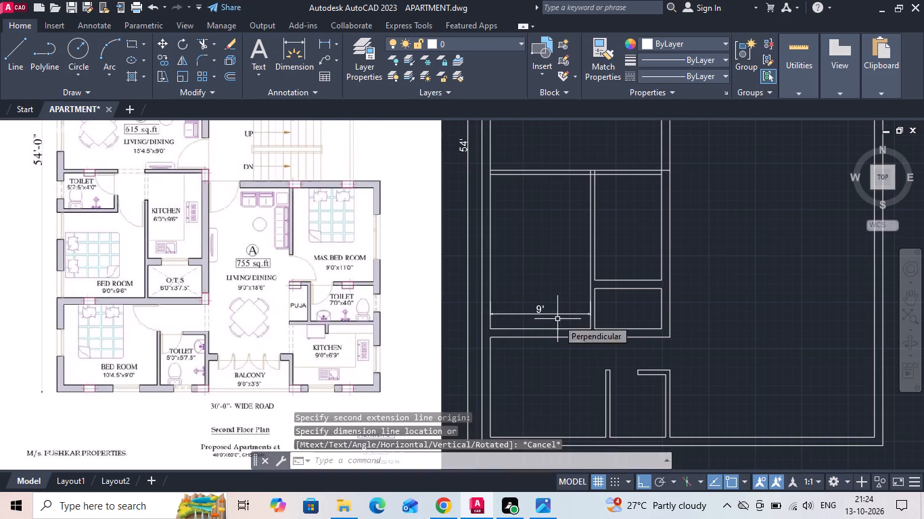
Measure the vertical clear distance of flat B's kitchen between its lower and upper walls.
{"action": "key", "text": "space"}
{"action": "left_click", "coordinate": [619, 282]}
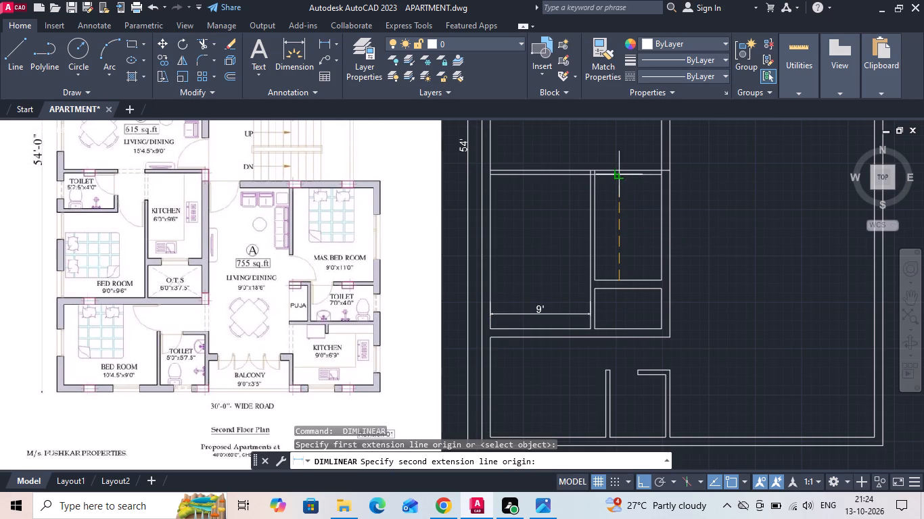
{"action": "left_click", "coordinate": [617, 174]}
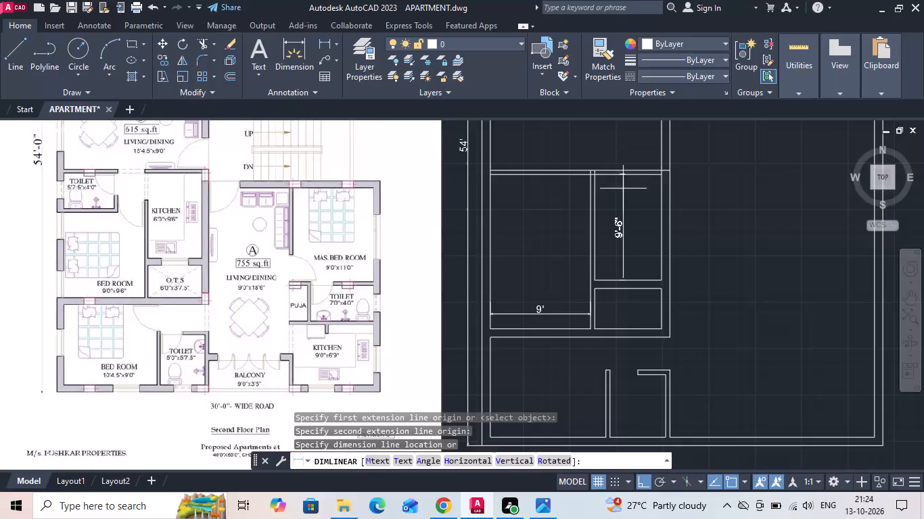
{"action": "scroll", "coordinate": [624, 223], "scroll_direction": "up", "scroll_amount": 1}
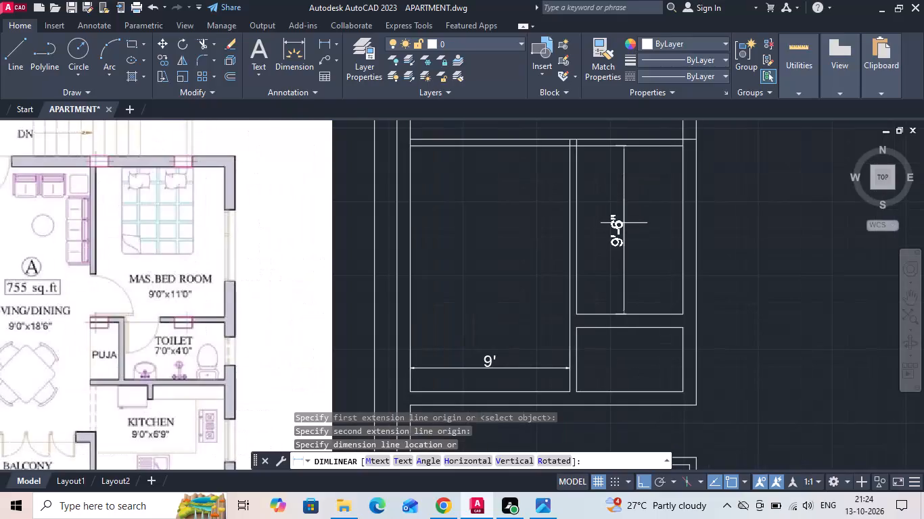
{"action": "scroll", "coordinate": [624, 223], "scroll_direction": "down", "scroll_amount": 1}
{"action": "key", "text": "Escape"}
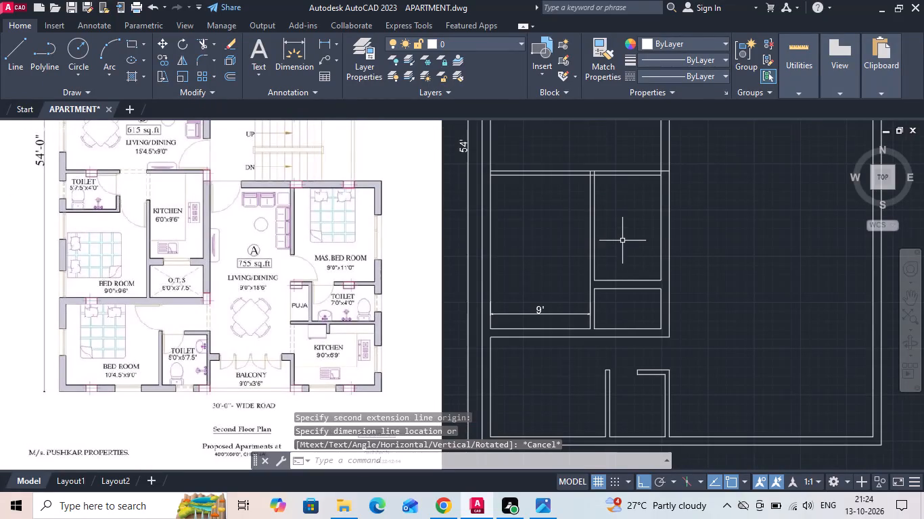
Measure the vertical clear distance of flat B's O.T.S. between its upper and lower walls.
{"action": "scroll", "coordinate": [623, 307], "scroll_direction": "up", "scroll_amount": 1}
{"action": "key", "text": "space"}
{"action": "left_click", "coordinate": [631, 279]}
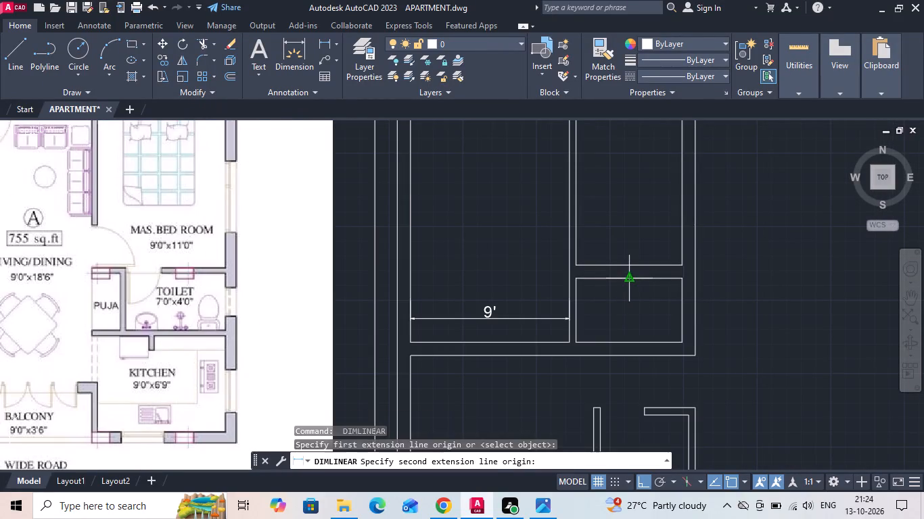
{"action": "scroll", "coordinate": [632, 278], "scroll_direction": "down", "scroll_amount": 1}
{"action": "scroll", "coordinate": [627, 312], "scroll_direction": "up", "scroll_amount": 1}
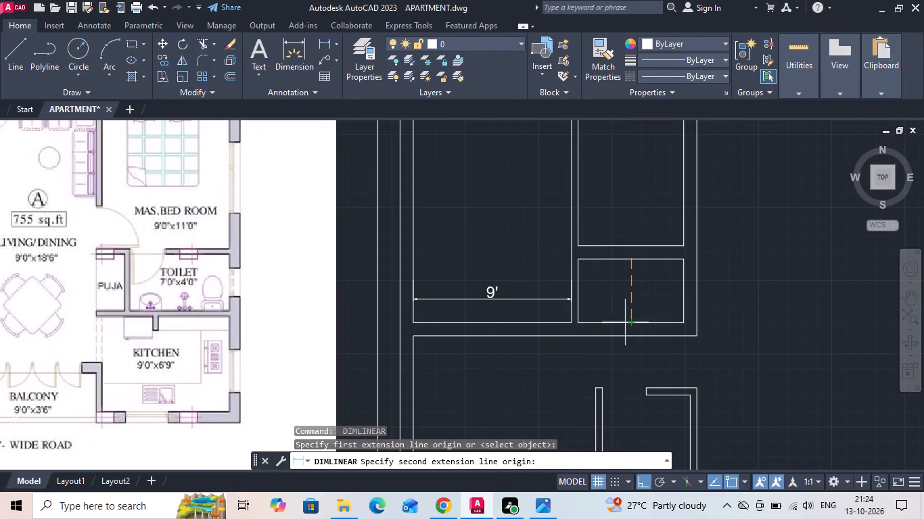
{"action": "left_click", "coordinate": [630, 322]}
{"action": "key", "text": "Escape"}
{"action": "scroll", "coordinate": [629, 273], "scroll_direction": "down", "scroll_amount": 1}
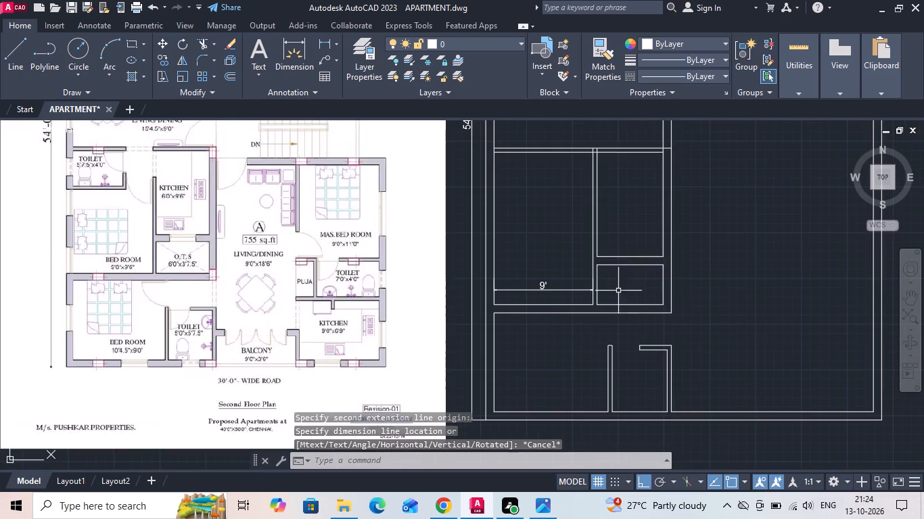
Measure the vertical clear distance of flat A's toilet beside the lower bedroom, between its lower and upper walls.
{"action": "middle_click_drag", "start_coordinate": [599, 355], "coordinate": [617, 319]}
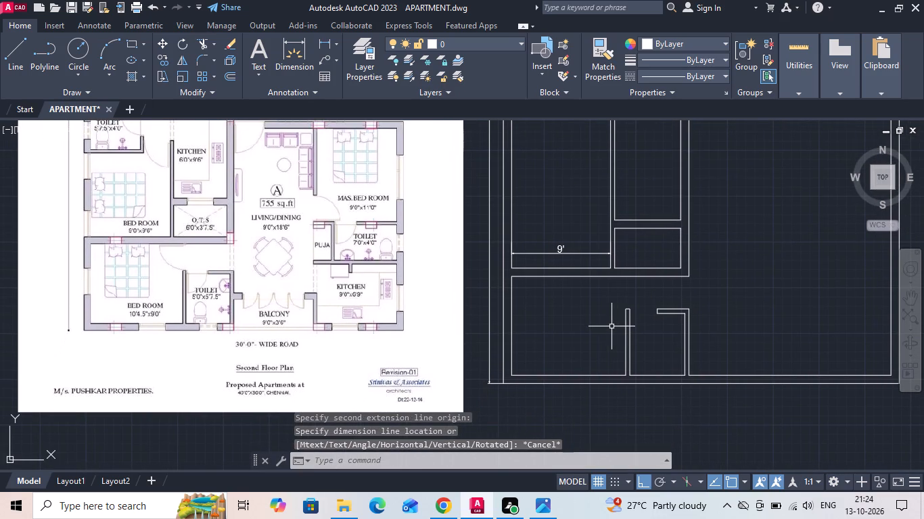
{"action": "key", "text": "space"}
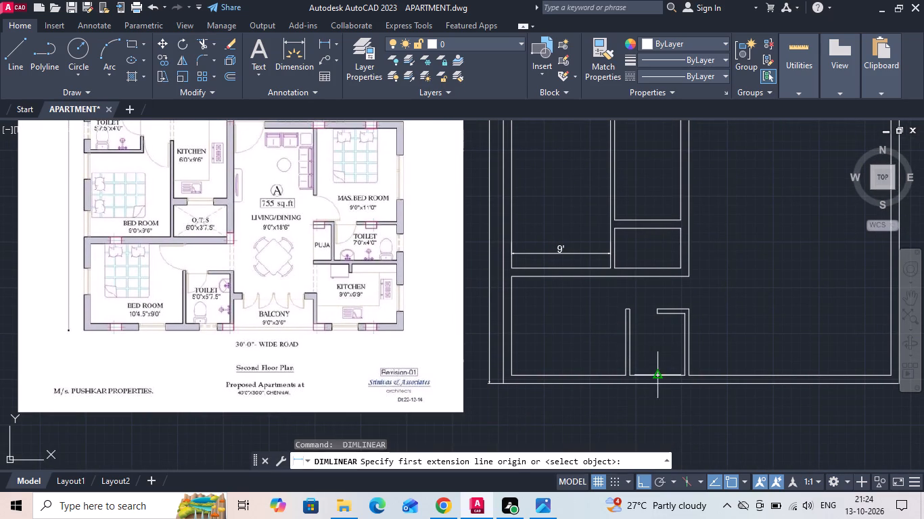
{"action": "left_click", "coordinate": [660, 378]}
{"action": "left_click", "coordinate": [659, 318]}
{"action": "scroll", "coordinate": [662, 328], "scroll_direction": "up", "scroll_amount": 1}
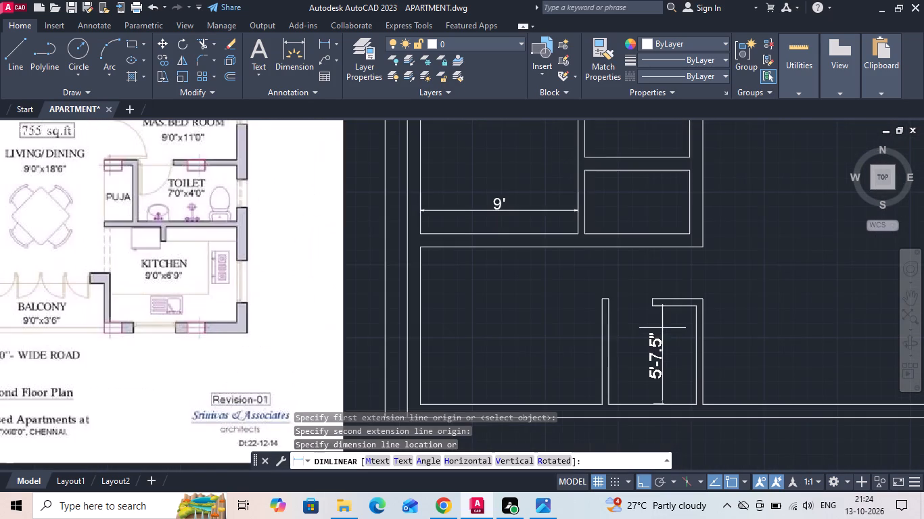
{"action": "scroll", "coordinate": [663, 328], "scroll_direction": "down", "scroll_amount": 1}
{"action": "key", "text": "Escape"}
Measure the vertical gap between flat A's upper bedroom wall and the top of its toilet wall.
{"action": "scroll", "coordinate": [674, 303], "scroll_direction": "up", "scroll_amount": 1}
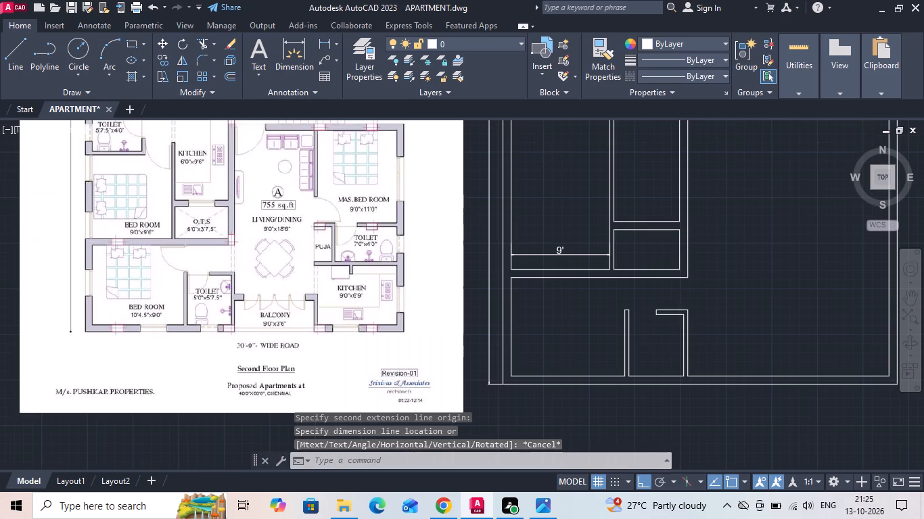
{"action": "key", "text": "space"}
{"action": "left_click", "coordinate": [671, 267]}
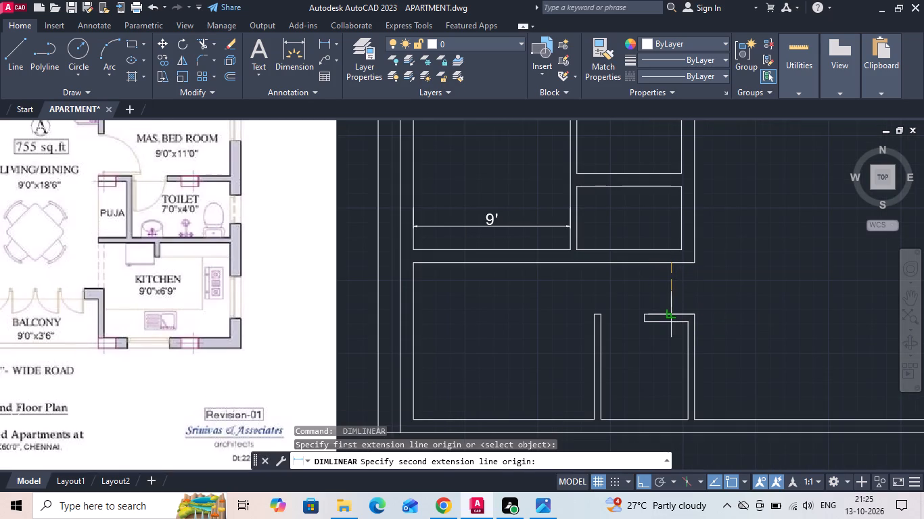
{"action": "left_click", "coordinate": [672, 314]}
{"action": "key", "text": "Escape"}
{"action": "scroll", "coordinate": [654, 332], "scroll_direction": "down", "scroll_amount": 3}
Measure the vertical gap between flat C's toilet lower wall and the lower wall of its bedroom.
{"action": "scroll", "coordinate": [619, 296], "scroll_direction": "up", "scroll_amount": 1}
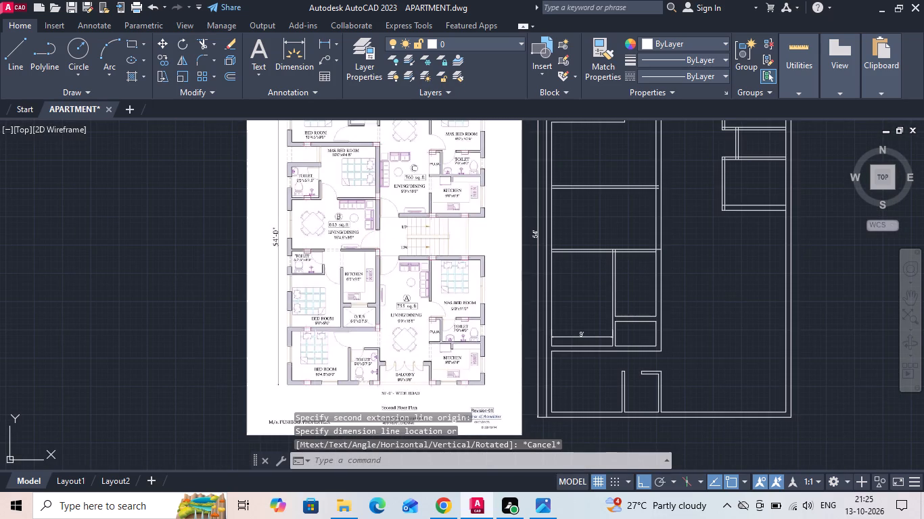
{"action": "scroll", "coordinate": [315, 368], "scroll_direction": "up", "scroll_amount": 2}
{"action": "scroll", "coordinate": [313, 380], "scroll_direction": "down", "scroll_amount": 3}
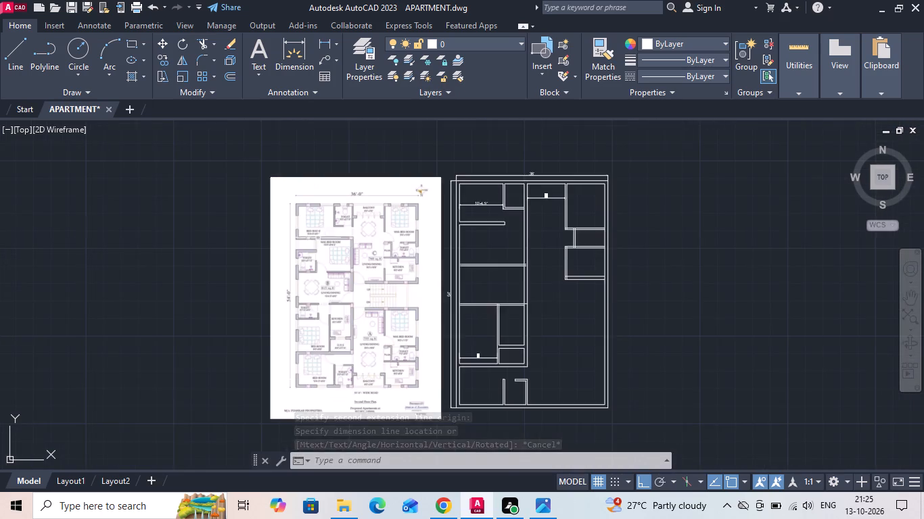
{"action": "scroll", "coordinate": [318, 230], "scroll_direction": "up", "scroll_amount": 3}
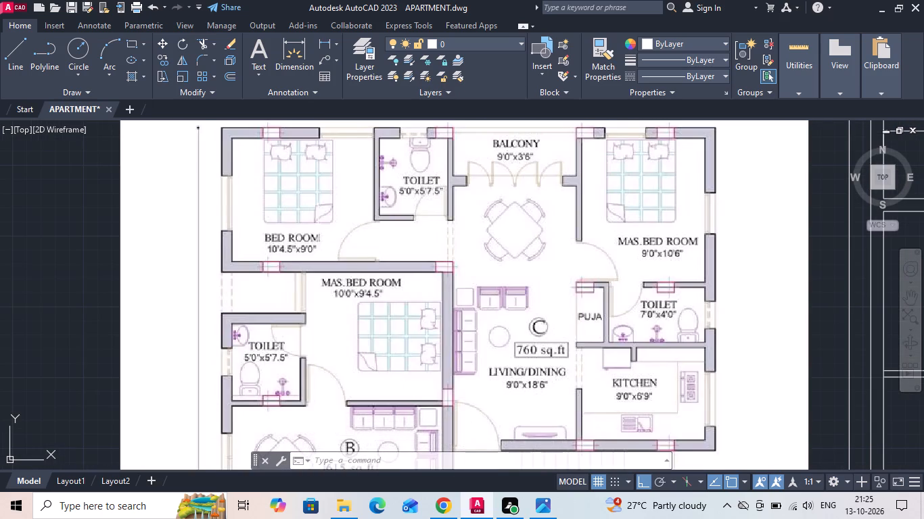
{"action": "scroll", "coordinate": [318, 226], "scroll_direction": "down", "scroll_amount": 1}
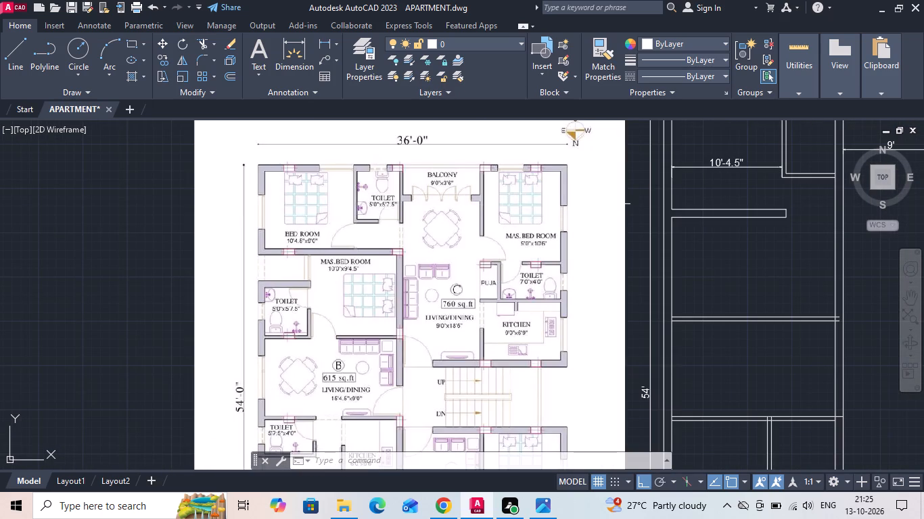
{"action": "middle_click_drag", "start_coordinate": [698, 197], "coordinate": [501, 210]}
{"action": "left_click", "coordinate": [325, 41]}
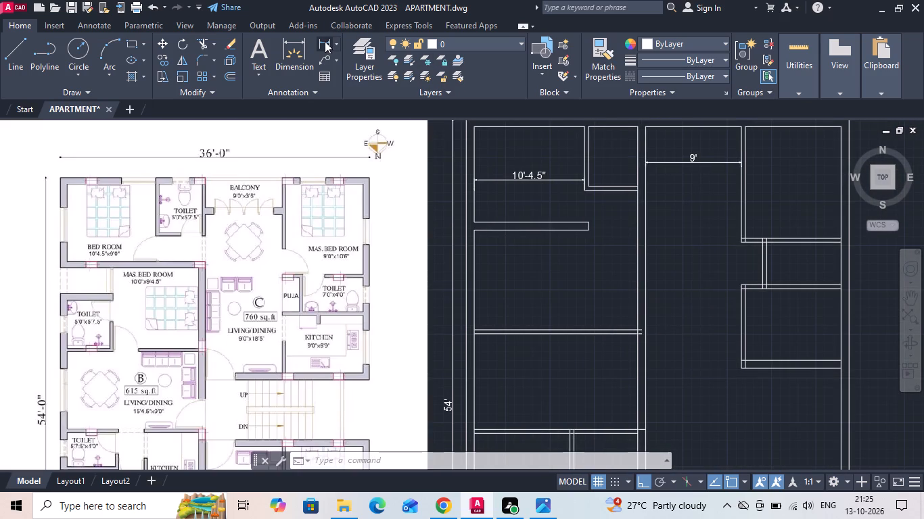
{"action": "scroll", "coordinate": [549, 231], "scroll_direction": "up", "scroll_amount": 1}
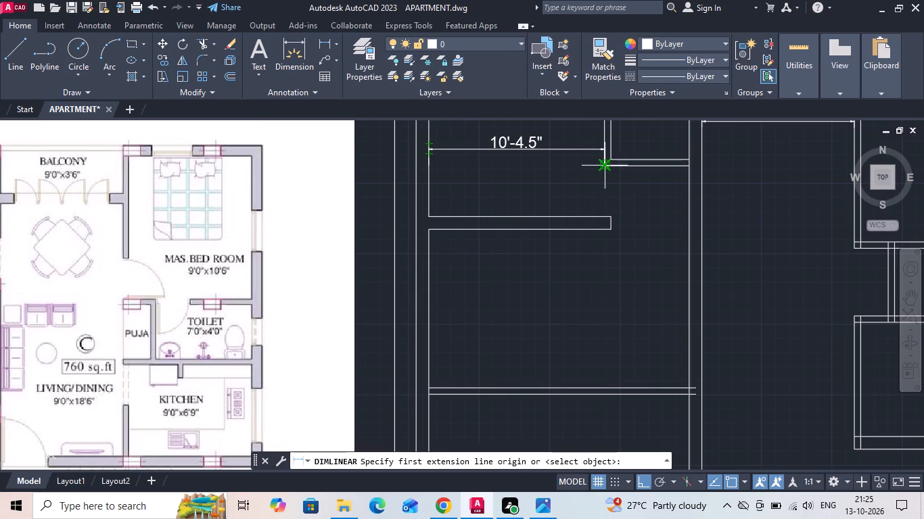
{"action": "left_click", "coordinate": [601, 166]}
{"action": "left_click", "coordinate": [603, 216]}
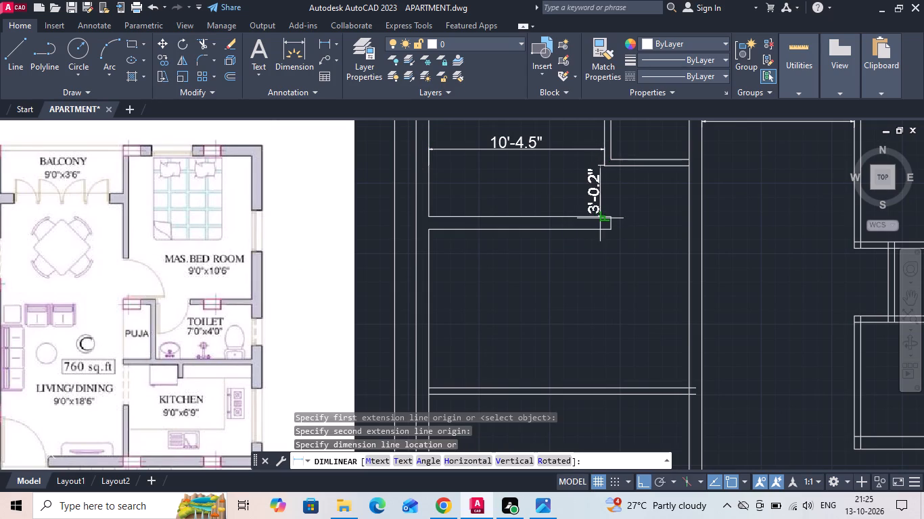
{"action": "scroll", "coordinate": [605, 191], "scroll_direction": "up", "scroll_amount": 3}
{"action": "scroll", "coordinate": [601, 287], "scroll_direction": "down", "scroll_amount": 2}
{"action": "key", "text": "Escape"}
Measure flat C's passage gap again, from the end of the bedroom's lower wall to the toilet's outer wall corner.
{"action": "scroll", "coordinate": [610, 271], "scroll_direction": "up", "scroll_amount": 1}
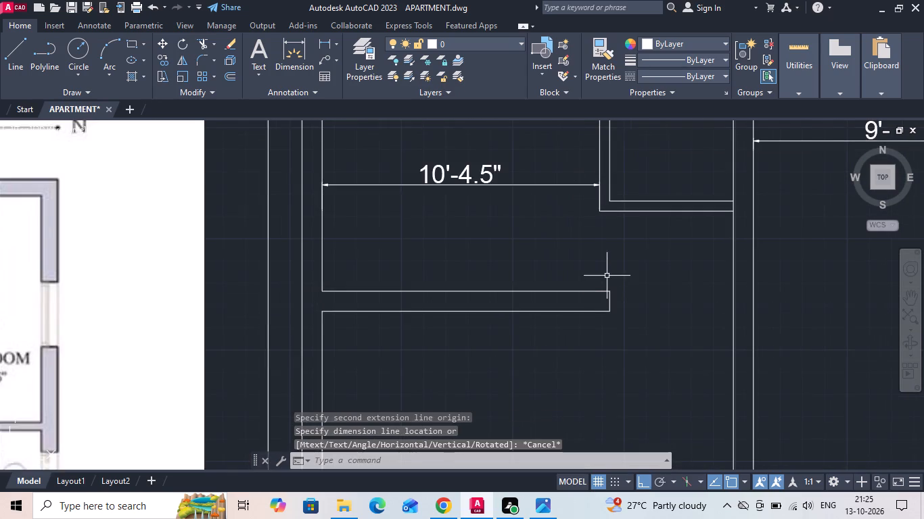
{"action": "key", "text": "space"}
{"action": "left_click", "coordinate": [605, 302]}
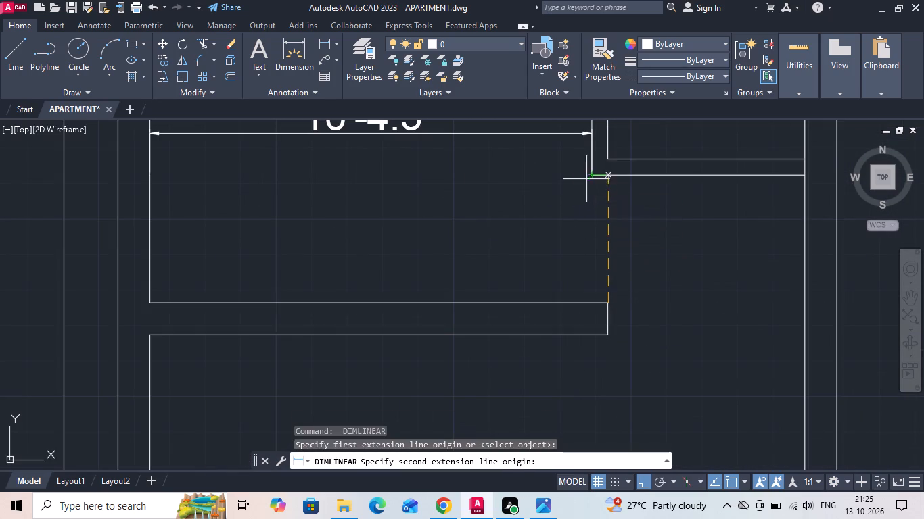
{"action": "scroll", "coordinate": [597, 162], "scroll_direction": "up", "scroll_amount": 3}
{"action": "left_click", "coordinate": [567, 222]}
{"action": "scroll", "coordinate": [567, 220], "scroll_direction": "down", "scroll_amount": 2}
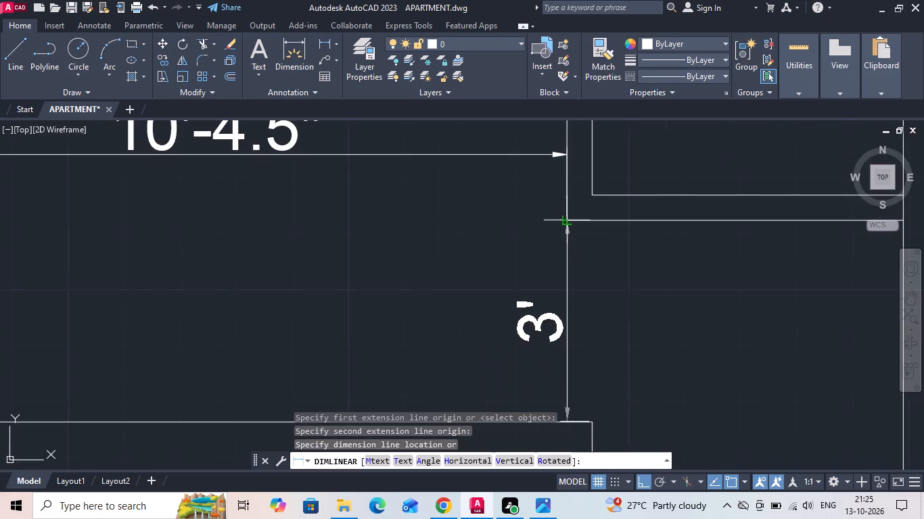
{"action": "scroll", "coordinate": [567, 246], "scroll_direction": "down", "scroll_amount": 2}
{"action": "key", "text": "Escape"}
Examine the reference plan's flats A and B, comparing their room sizes and wall layout with the drafted walls.
{"action": "scroll", "coordinate": [581, 247], "scroll_direction": "down", "scroll_amount": 3}
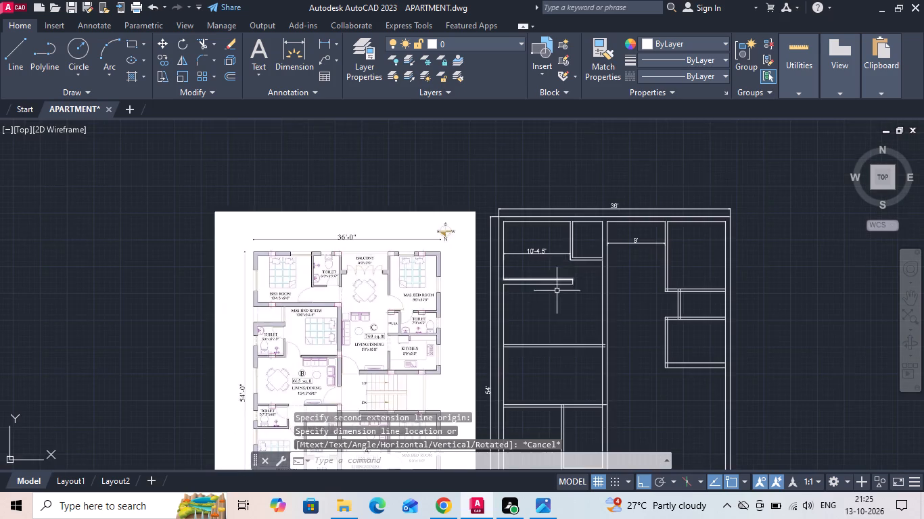
{"action": "middle_click_drag", "start_coordinate": [549, 308], "coordinate": [552, 223]}
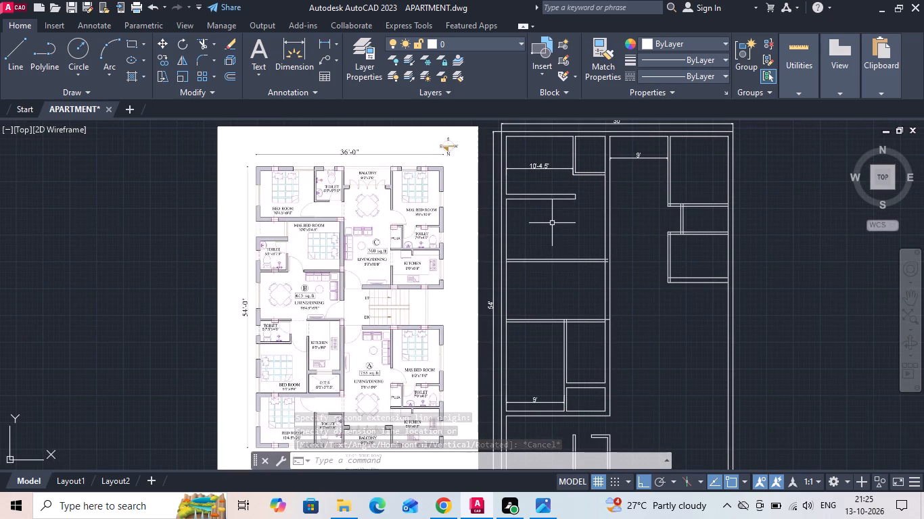
{"action": "middle_click_drag", "start_coordinate": [578, 257], "coordinate": [576, 244]}
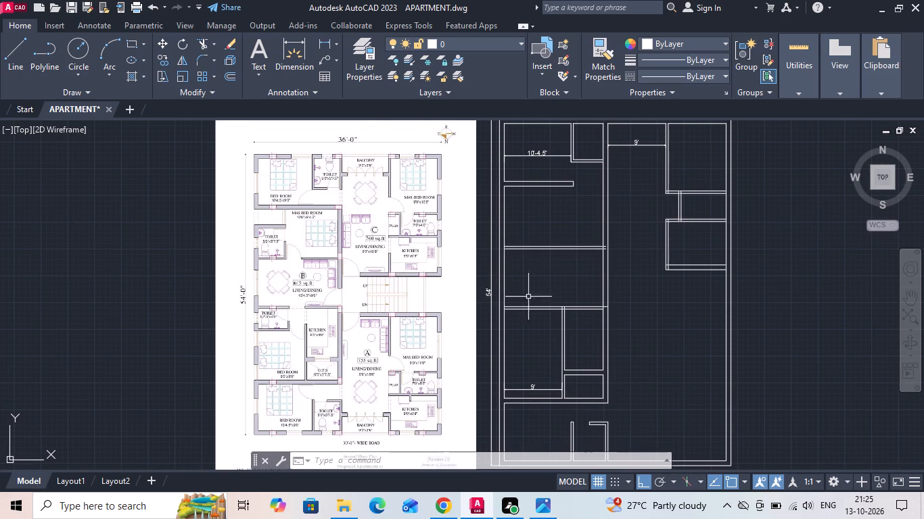
{"action": "scroll", "coordinate": [318, 312], "scroll_direction": "up", "scroll_amount": 3}
{"action": "scroll", "coordinate": [328, 243], "scroll_direction": "down", "scroll_amount": 1}
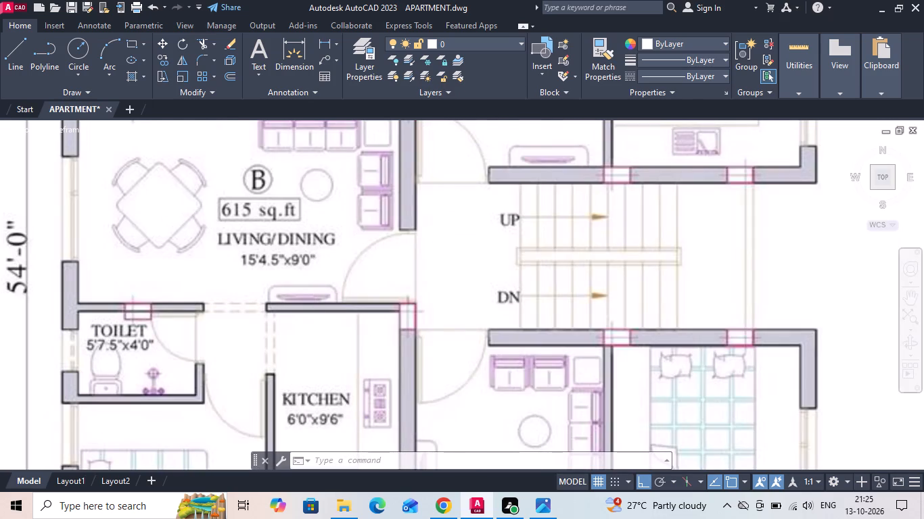
{"action": "scroll", "coordinate": [331, 243], "scroll_direction": "down", "scroll_amount": 1}
{"action": "scroll", "coordinate": [343, 391], "scroll_direction": "up", "scroll_amount": 2}
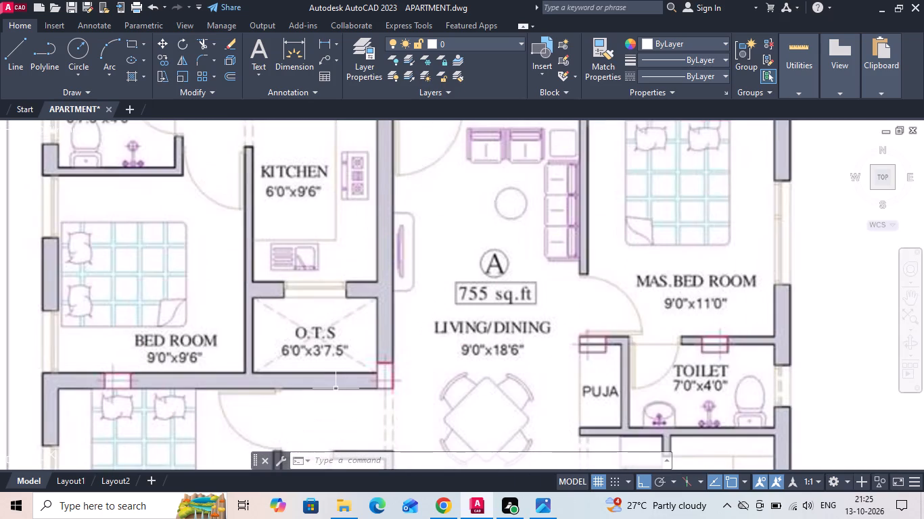
{"action": "scroll", "coordinate": [319, 233], "scroll_direction": "down", "scroll_amount": 2}
{"action": "scroll", "coordinate": [327, 339], "scroll_direction": "up", "scroll_amount": 2}
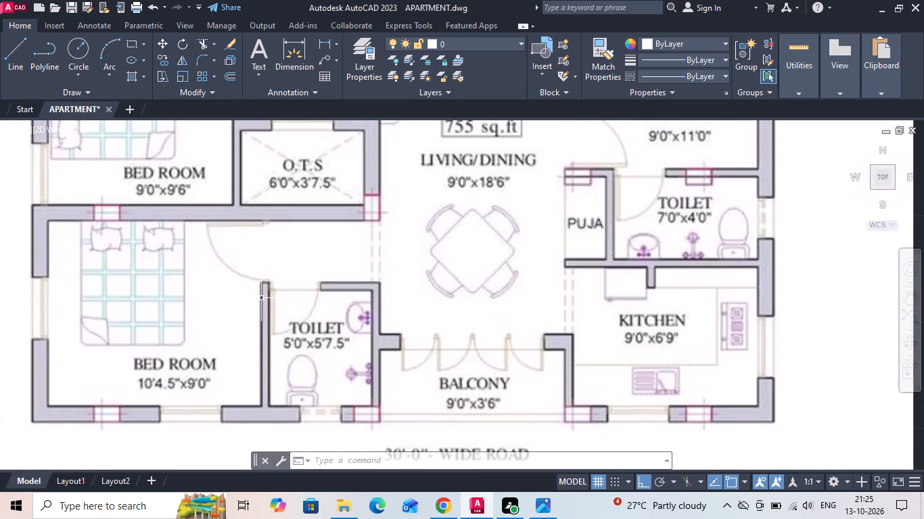
{"action": "scroll", "coordinate": [260, 296], "scroll_direction": "down", "scroll_amount": 3}
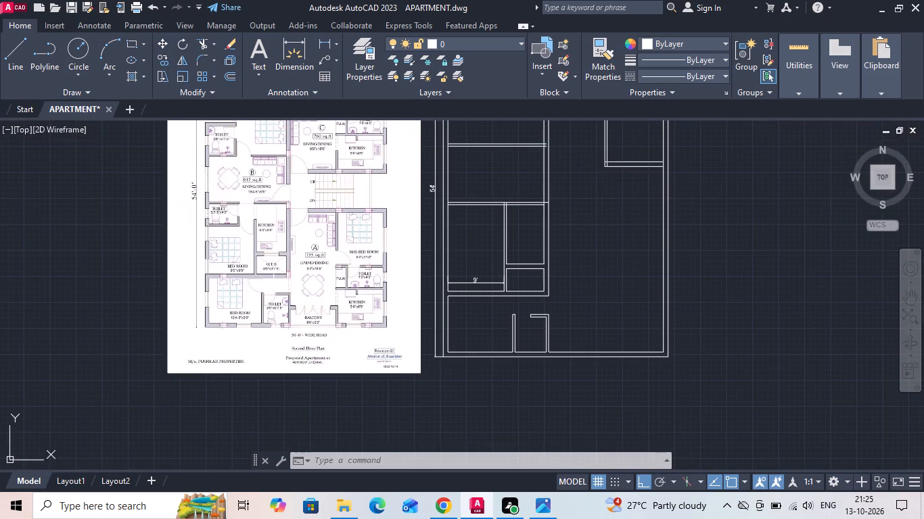
Measure the vertical clear distance of flat A's lower bedroom between its lower and upper walls.
{"action": "scroll", "coordinate": [347, 346], "scroll_direction": "up", "scroll_amount": 1}
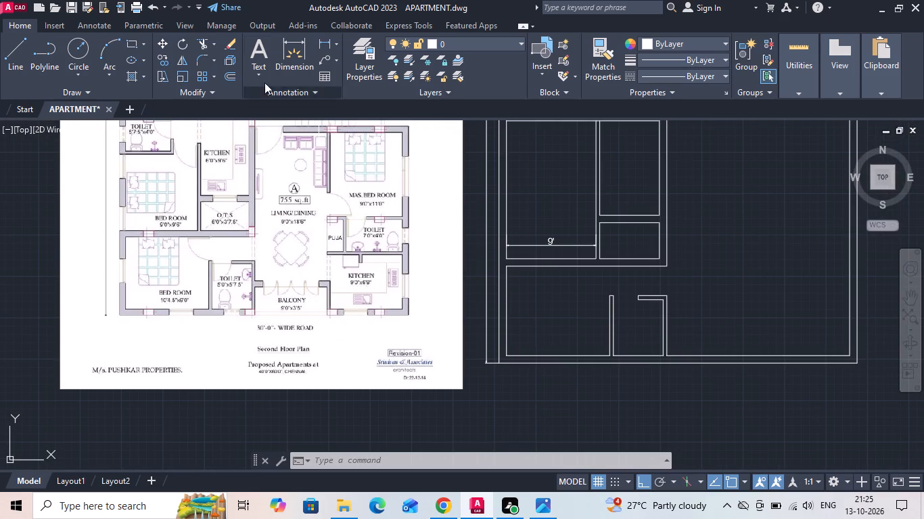
{"action": "left_click", "coordinate": [324, 41]}
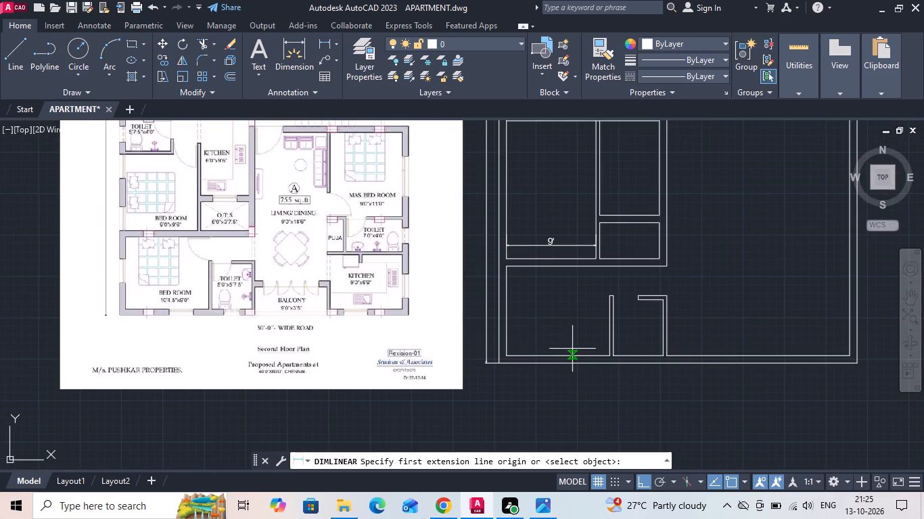
{"action": "scroll", "coordinate": [582, 351], "scroll_direction": "up", "scroll_amount": 1}
{"action": "left_click_drag", "start_coordinate": [581, 360], "coordinate": [576, 346]}
{"action": "left_click", "coordinate": [578, 220]}
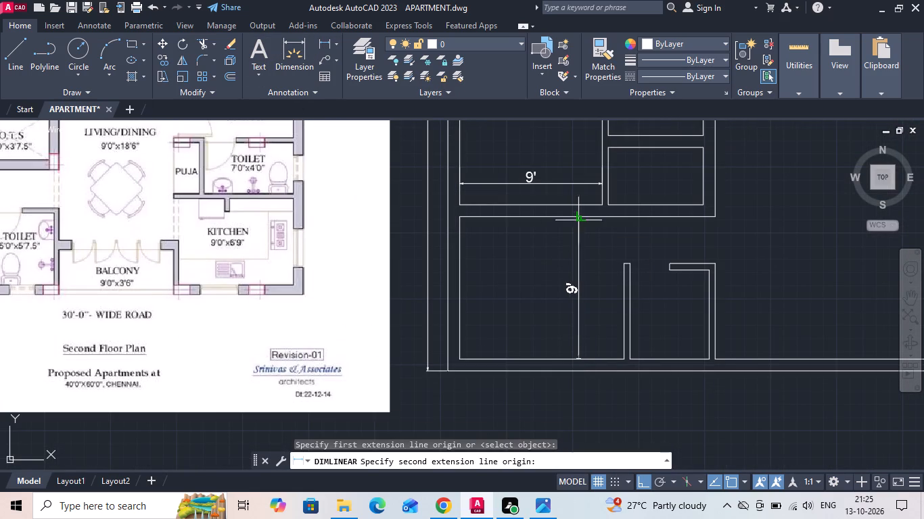
{"action": "key", "text": "Escape"}
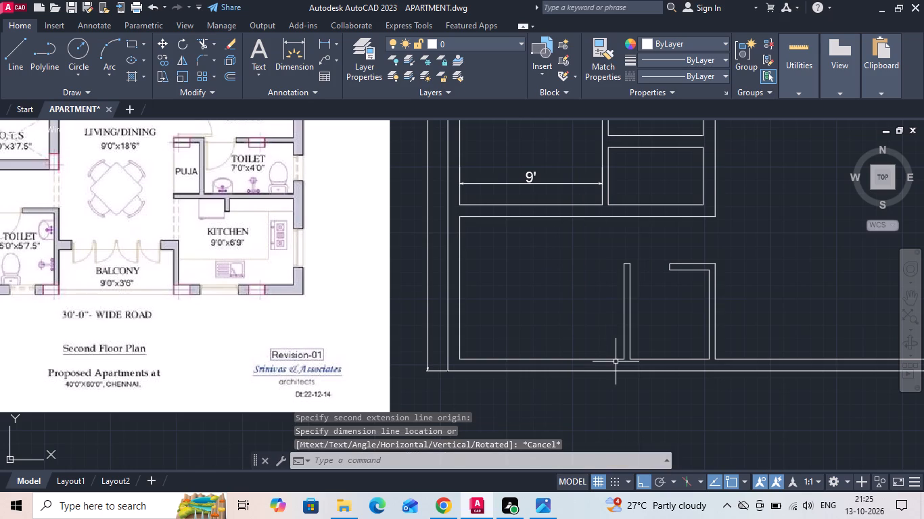
Extend the upper line of flat C's bedroom lower wall and the toilet's outer lower wall line across the double vertical wall.
{"action": "scroll", "coordinate": [537, 377], "scroll_direction": "down", "scroll_amount": 3}
{"action": "scroll", "coordinate": [584, 213], "scroll_direction": "up", "scroll_amount": 2}
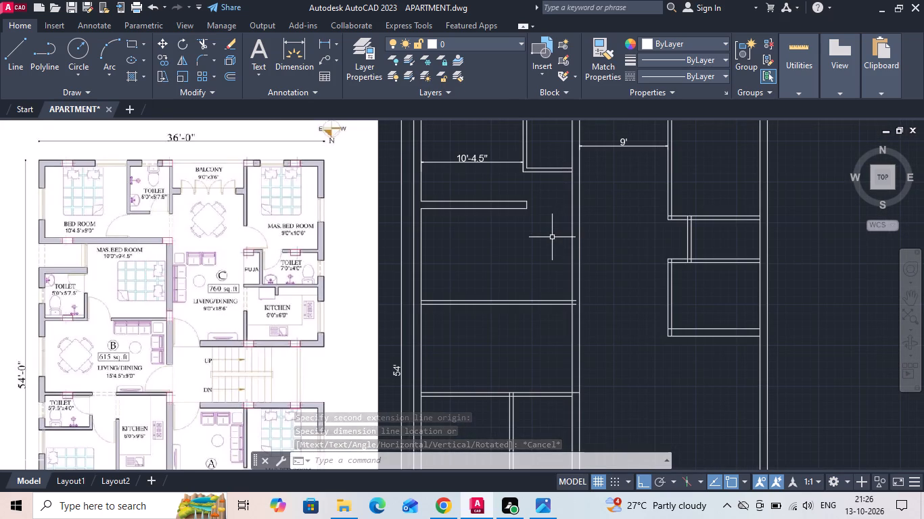
{"action": "type", "text": "EX"}
{"action": "key", "text": "space"}
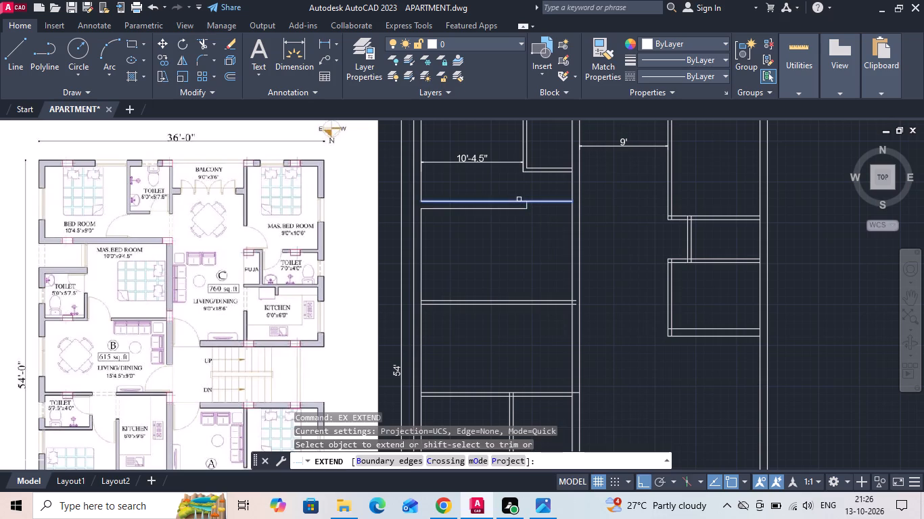
{"action": "left_click", "coordinate": [519, 199]}
{"action": "left_click", "coordinate": [557, 201]}
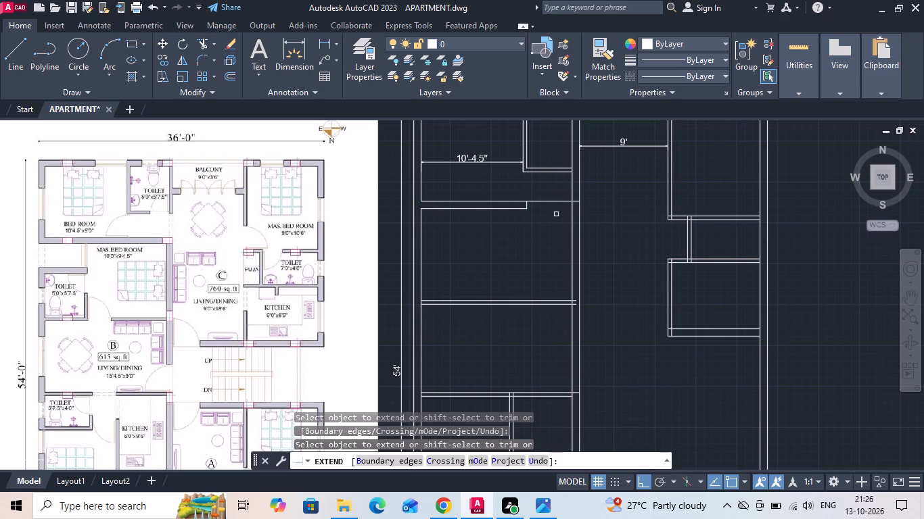
{"action": "left_click", "coordinate": [556, 214]}
{"action": "left_click", "coordinate": [547, 241]}
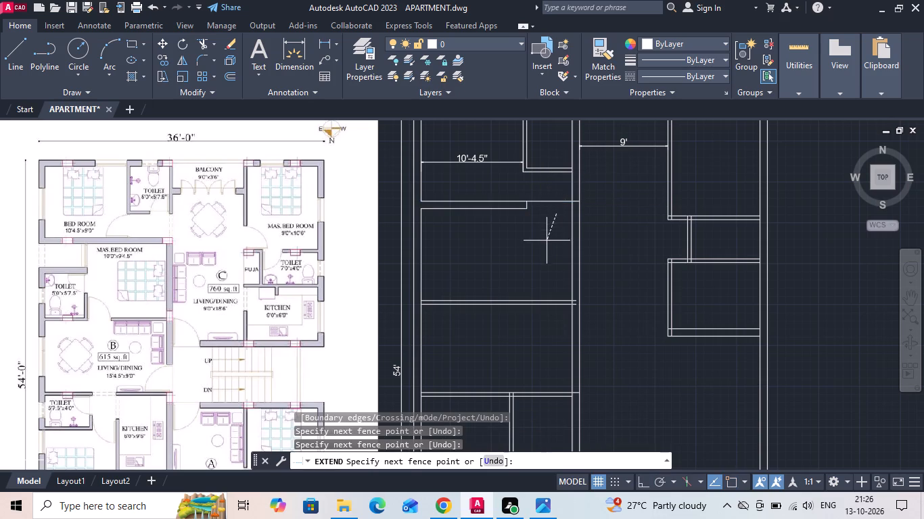
{"action": "left_click", "coordinate": [559, 172]}
{"action": "key", "text": "Escape"}
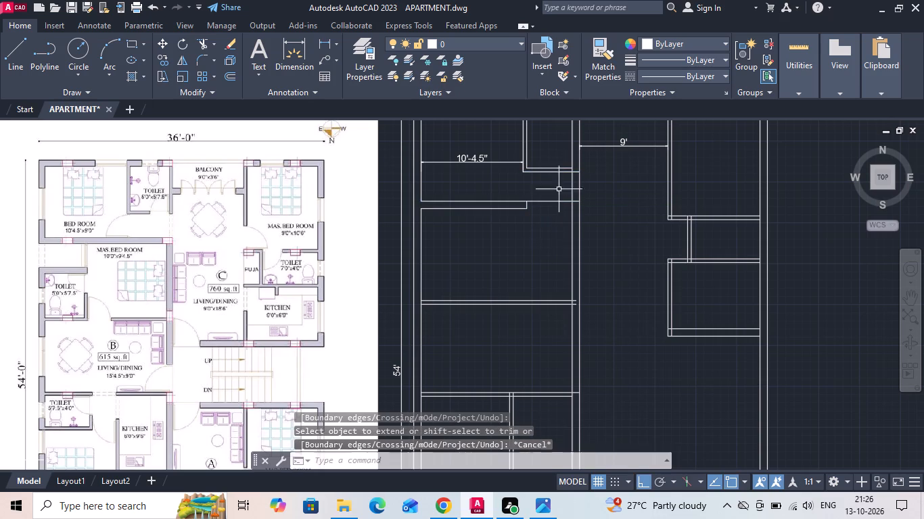
Trim the double vertical wall out of flat C's passage opening and remove the short closing lines at the adjoining wall ends.
{"action": "key", "text": "t"}
{"action": "key", "text": "r"}
{"action": "key", "text": "space"}
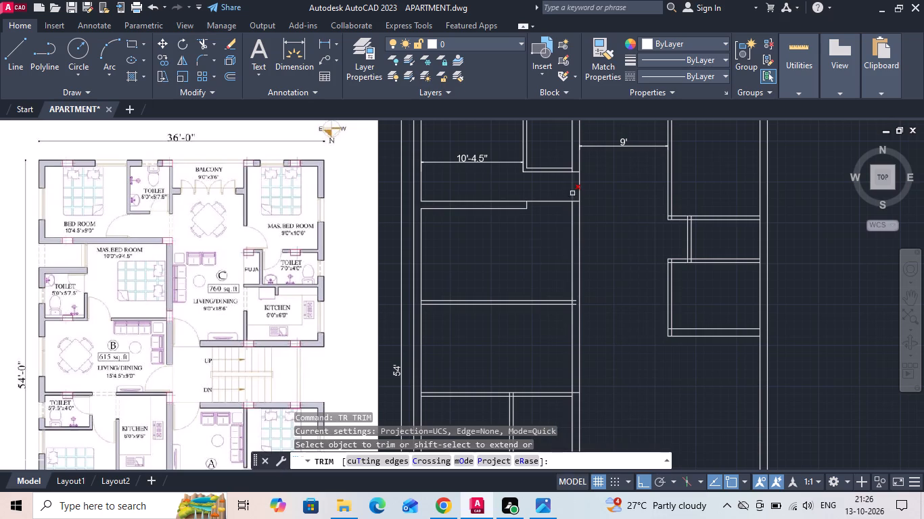
{"action": "left_click", "coordinate": [572, 187]}
{"action": "left_click", "coordinate": [578, 189]}
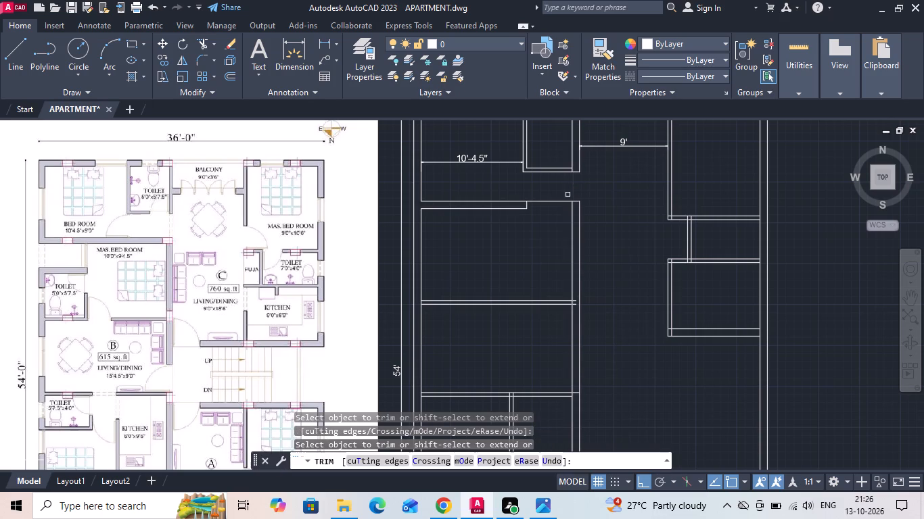
{"action": "left_click", "coordinate": [562, 199]}
{"action": "scroll", "coordinate": [541, 213], "scroll_direction": "up", "scroll_amount": 1}
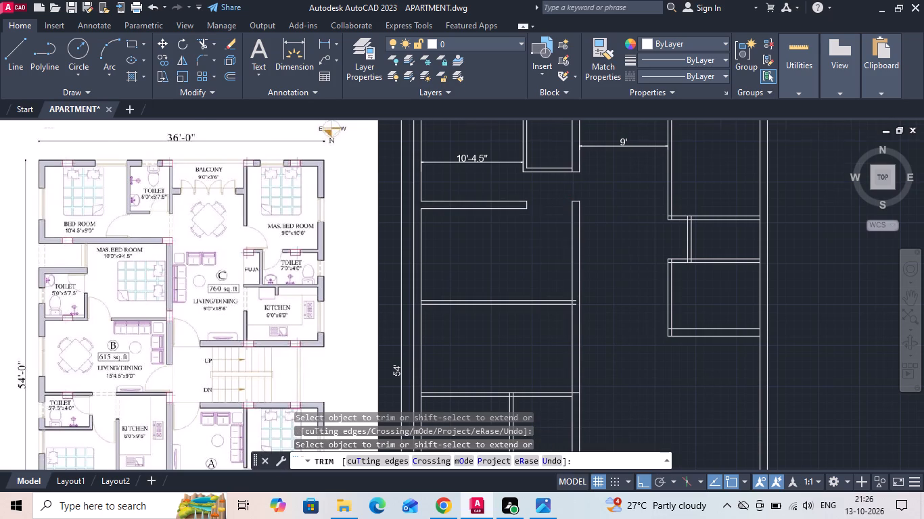
{"action": "left_click", "coordinate": [516, 197]}
{"action": "scroll", "coordinate": [524, 271], "scroll_direction": "down", "scroll_amount": 1}
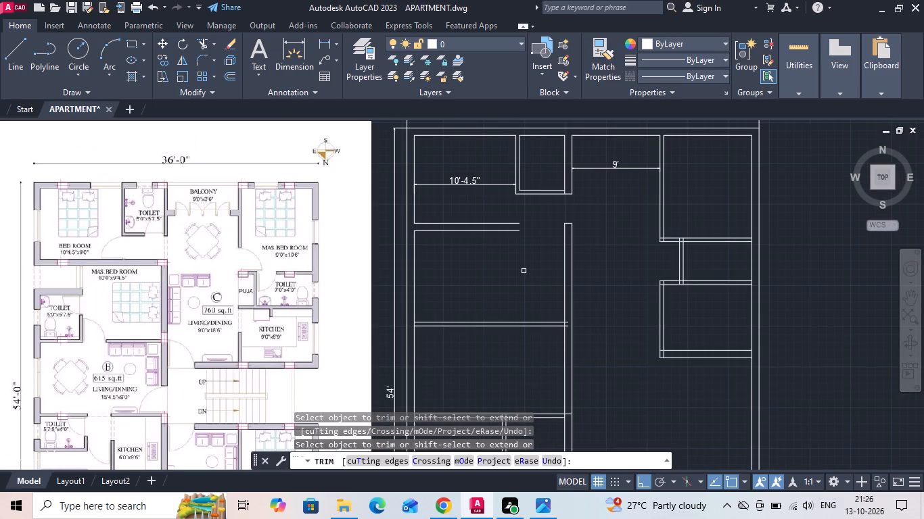
{"action": "left_click", "coordinate": [568, 222]}
{"action": "key", "text": "Escape"}
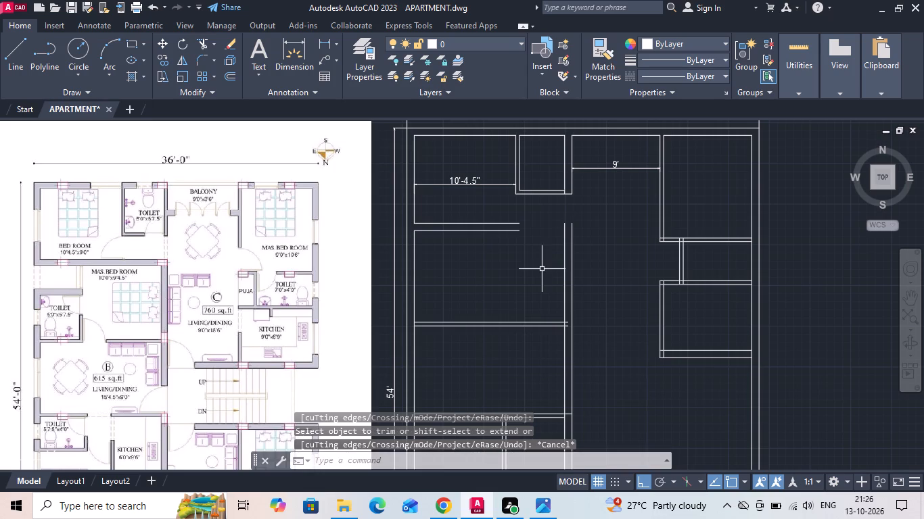
Extend both lines of flat C's bedroom lower wall to the double vertical wall, taking the upper line to its outer face.
{"action": "key", "text": "e"}
{"action": "key", "text": "x"}
{"action": "key", "text": "space"}
{"action": "left_click_drag", "start_coordinate": [509, 226], "coordinate": [507, 234]}
{"action": "left_click", "coordinate": [505, 249]}
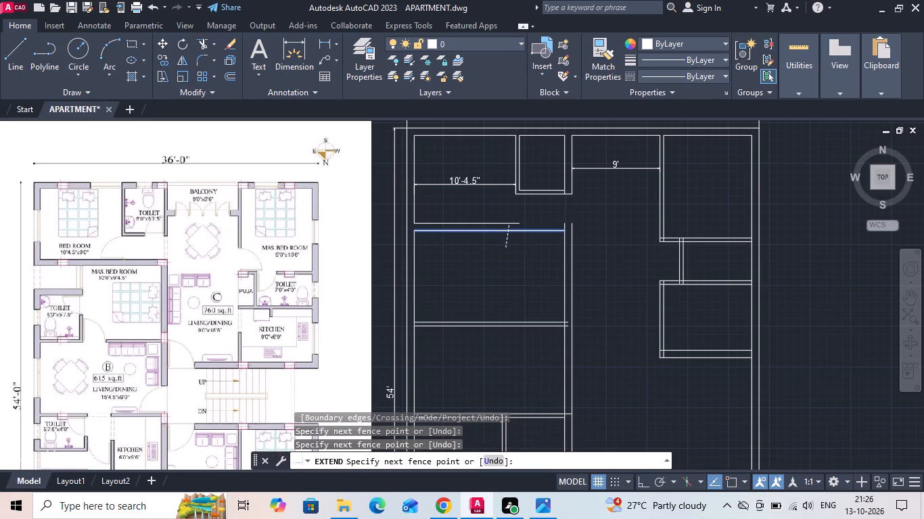
{"action": "left_click", "coordinate": [513, 222]}
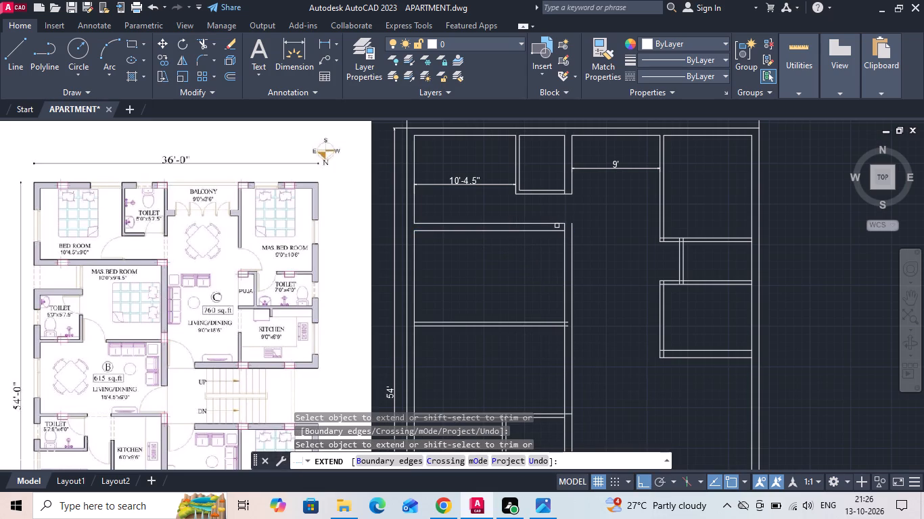
{"action": "left_click", "coordinate": [558, 222]}
{"action": "key", "text": "Escape"}
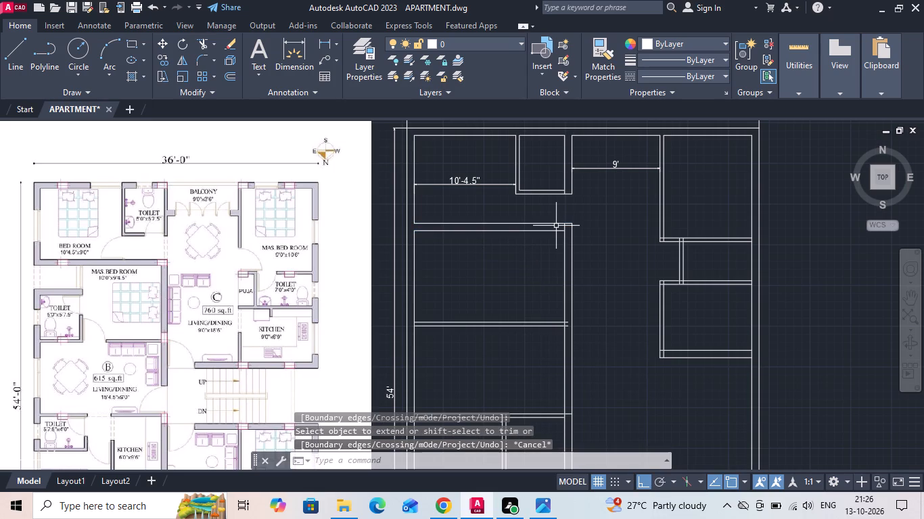
Trim the inner vertical line's stub inside the corner where flat C's bedroom lower wall meets the double vertical wall.
{"action": "type", "text": "TR"}
{"action": "key", "text": "space"}
{"action": "scroll", "coordinate": [560, 225], "scroll_direction": "up", "scroll_amount": 2}
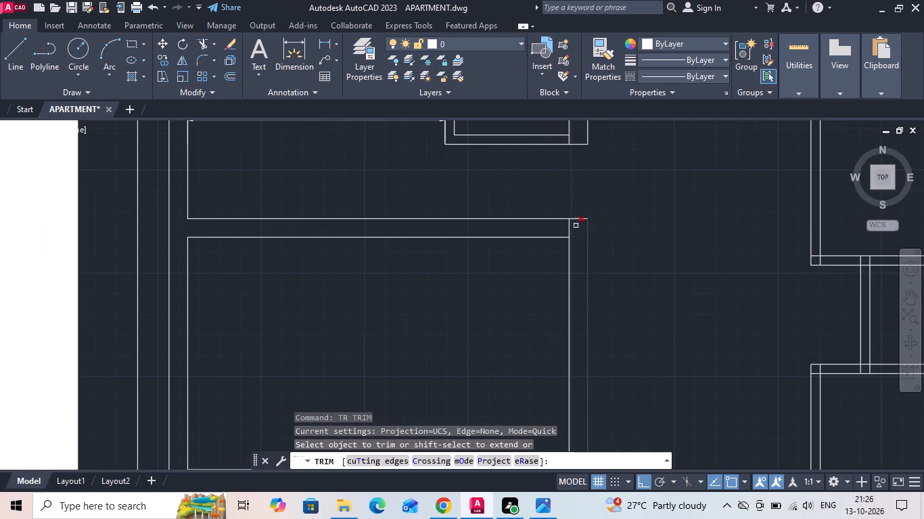
{"action": "left_click", "coordinate": [568, 226]}
{"action": "key", "text": "Escape"}
Measure the vertical clear distance of flat B's master bedroom between its upper and lower walls.
{"action": "scroll", "coordinate": [503, 250], "scroll_direction": "down", "scroll_amount": 2}
{"action": "scroll", "coordinate": [446, 259], "scroll_direction": "down", "scroll_amount": 2}
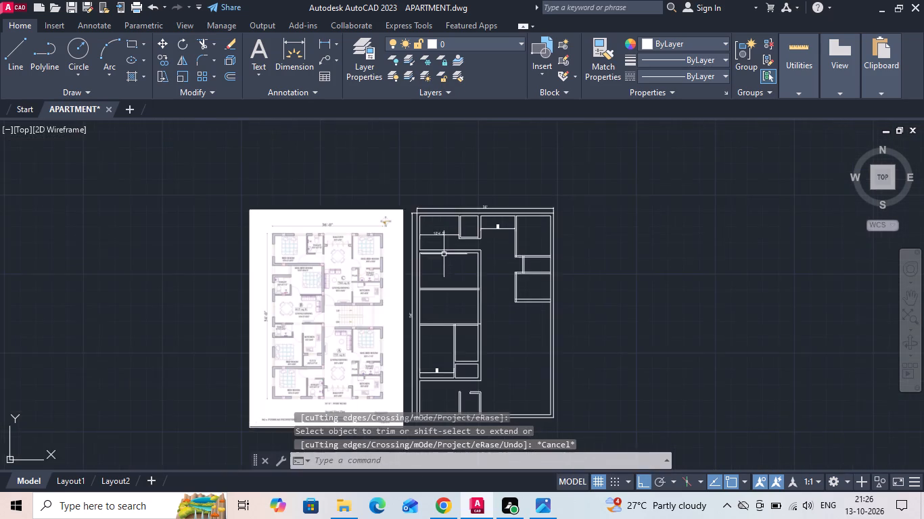
{"action": "scroll", "coordinate": [442, 357], "scroll_direction": "up", "scroll_amount": 3}
{"action": "scroll", "coordinate": [436, 317], "scroll_direction": "down", "scroll_amount": 1}
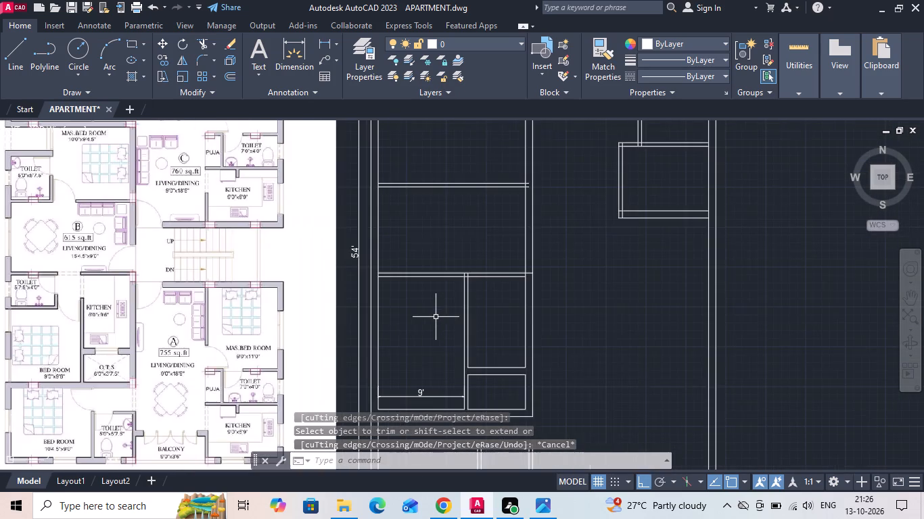
{"action": "scroll", "coordinate": [441, 283], "scroll_direction": "down", "scroll_amount": 1}
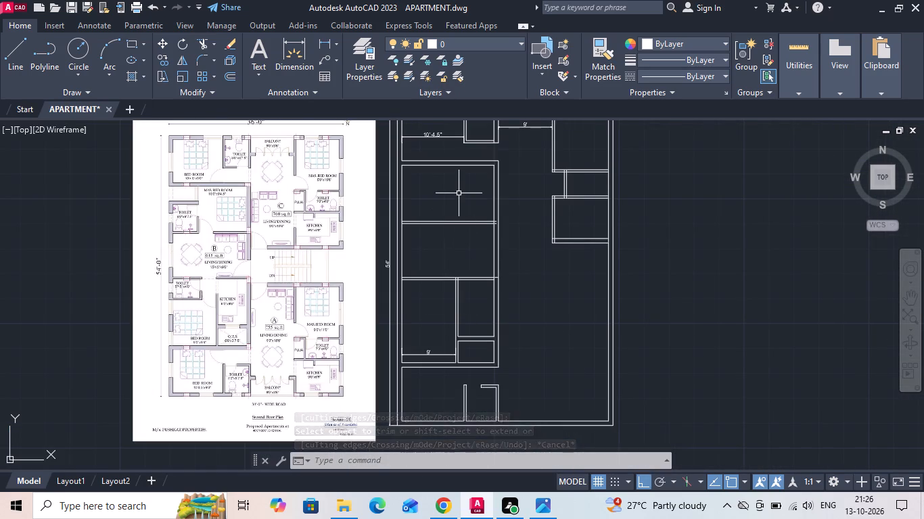
{"action": "left_click", "coordinate": [327, 45]}
{"action": "scroll", "coordinate": [461, 172], "scroll_direction": "up", "scroll_amount": 2}
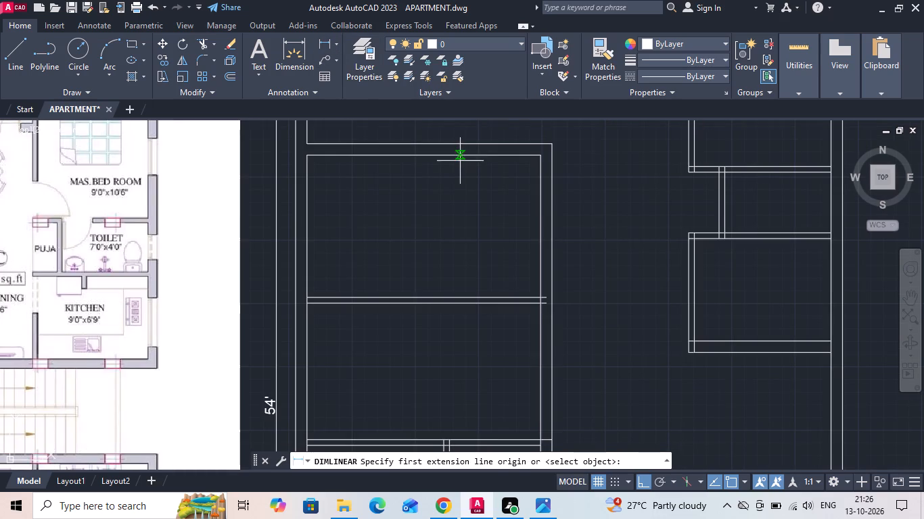
{"action": "left_click", "coordinate": [460, 156]}
{"action": "left_click", "coordinate": [462, 295]}
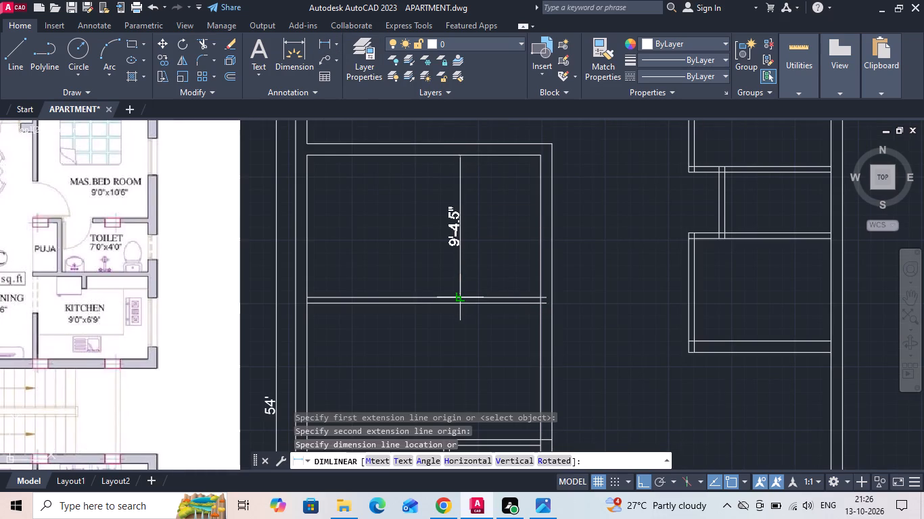
{"action": "scroll", "coordinate": [462, 295], "scroll_direction": "down", "scroll_amount": 2}
{"action": "scroll", "coordinate": [462, 295], "scroll_direction": "up", "scroll_amount": 1}
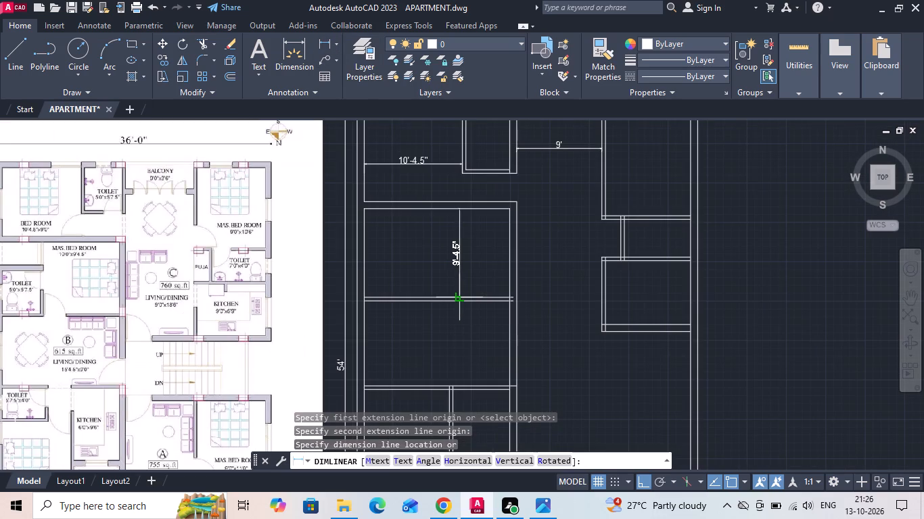
{"action": "key", "text": "Escape"}
Measure the vertical clear distance of flat A's lower bedroom again, from its lower wall to its upper wall.
{"action": "scroll", "coordinate": [462, 295], "scroll_direction": "down", "scroll_amount": 1}
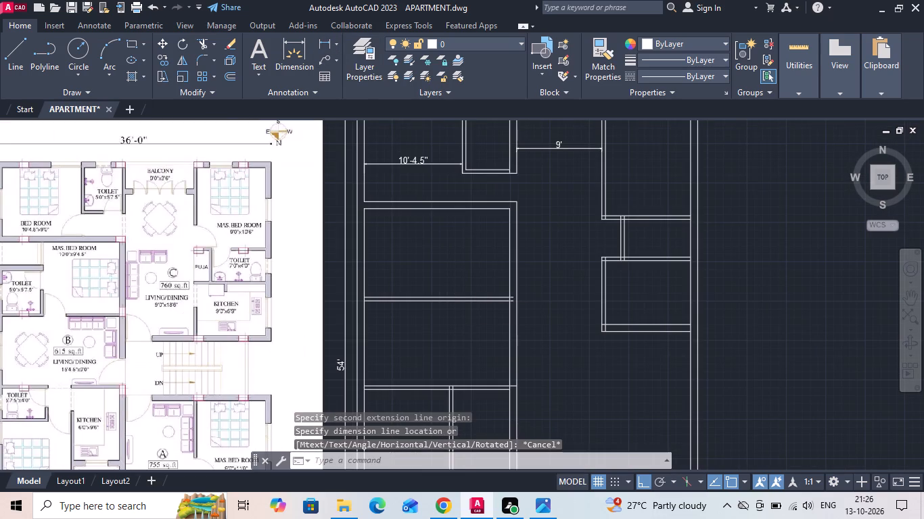
{"action": "scroll", "coordinate": [437, 198], "scroll_direction": "up", "scroll_amount": 2}
{"action": "scroll", "coordinate": [441, 193], "scroll_direction": "down", "scroll_amount": 2}
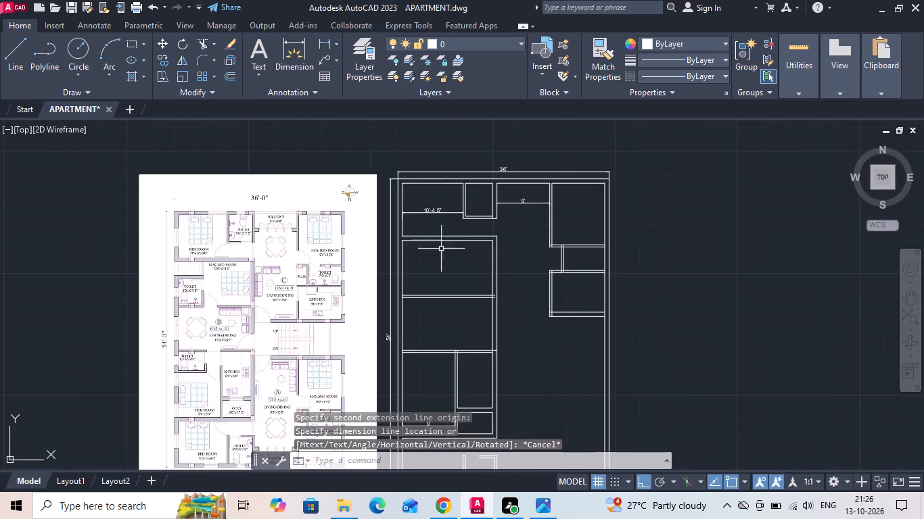
{"action": "middle_click_drag", "start_coordinate": [417, 348], "coordinate": [429, 283]}
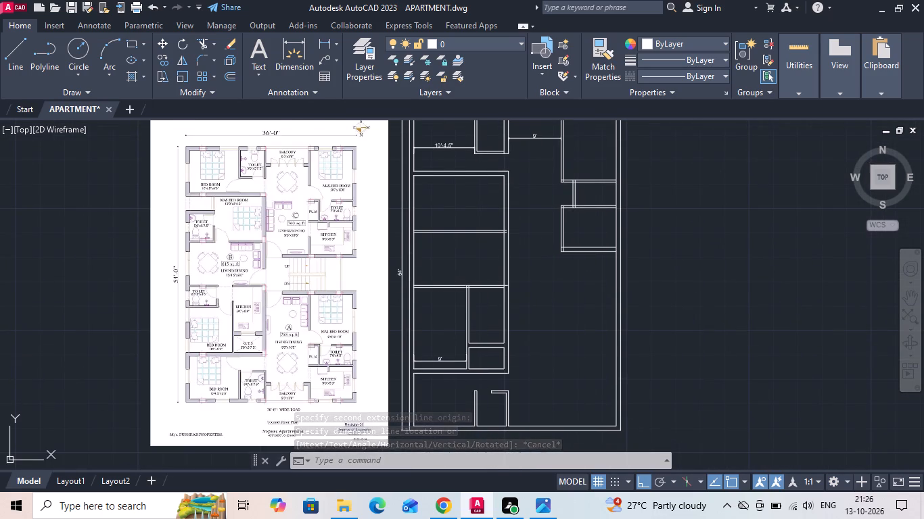
{"action": "scroll", "coordinate": [261, 390], "scroll_direction": "up", "scroll_amount": 2}
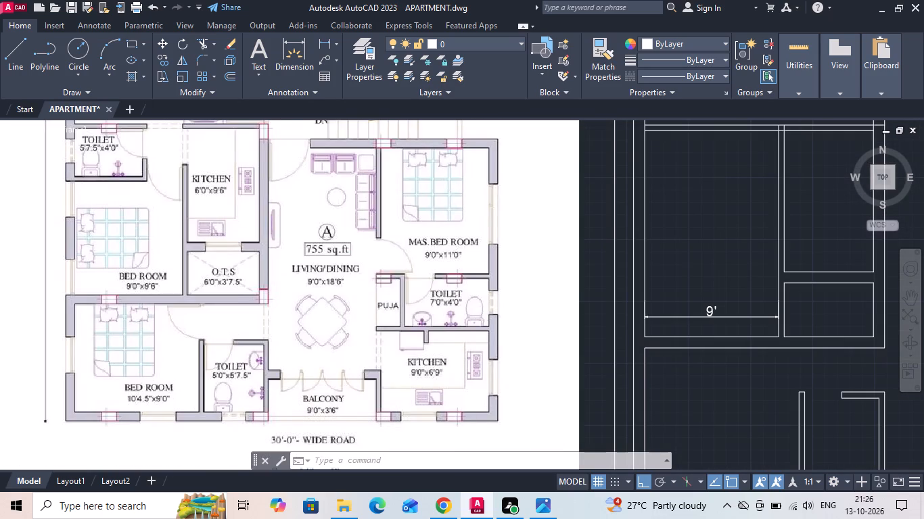
{"action": "scroll", "coordinate": [321, 324], "scroll_direction": "down", "scroll_amount": 2}
{"action": "scroll", "coordinate": [506, 440], "scroll_direction": "up", "scroll_amount": 2}
{"action": "scroll", "coordinate": [453, 326], "scroll_direction": "up", "scroll_amount": 1}
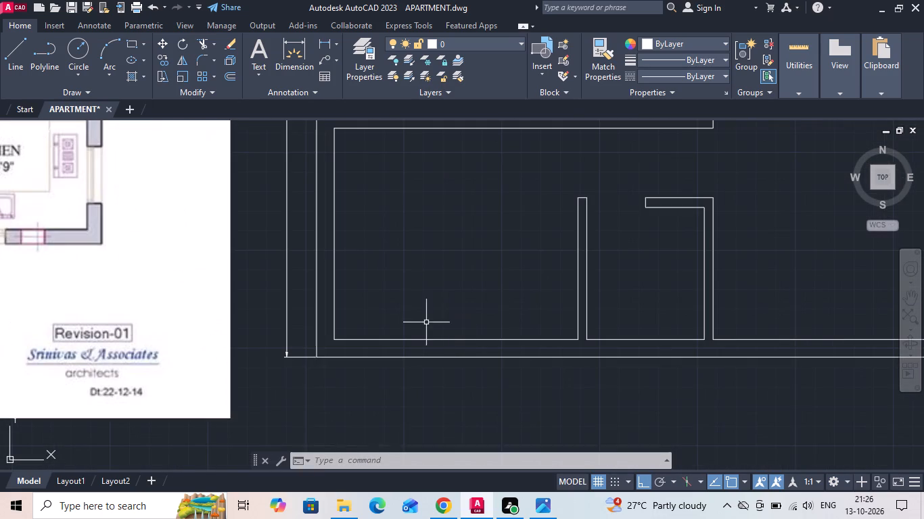
{"action": "key", "text": "space"}
{"action": "left_click_drag", "start_coordinate": [410, 341], "coordinate": [415, 320]}
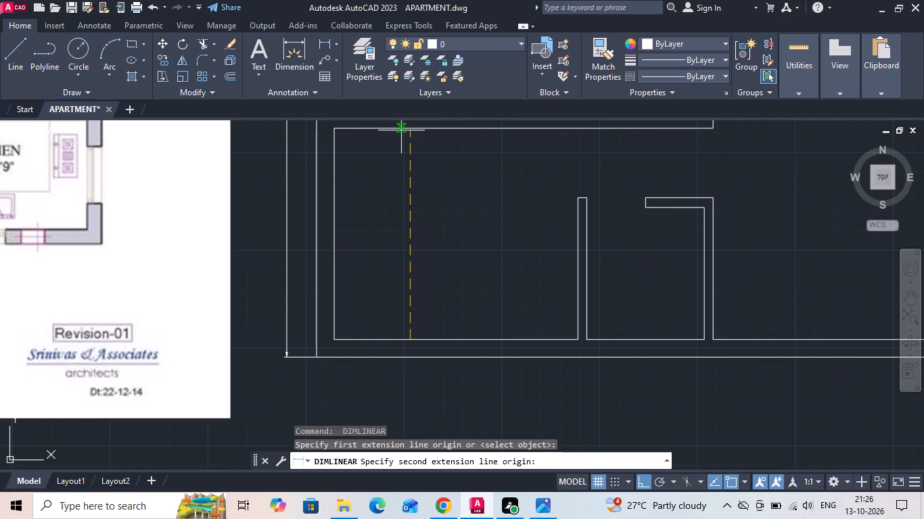
{"action": "left_click", "coordinate": [407, 129]}
{"action": "middle_click_drag", "start_coordinate": [425, 196], "coordinate": [442, 320]}
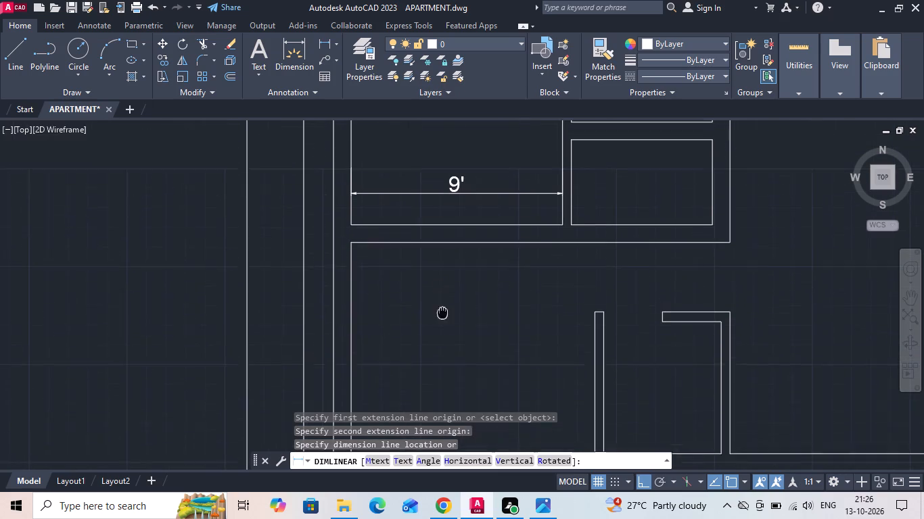
{"action": "middle_click_drag", "start_coordinate": [442, 320], "coordinate": [442, 322]}
{"action": "key", "text": "Escape"}
Measure flat A's passage gap from the end corner of the toilet's upper wall to the bedroom's upper wall.
{"action": "middle_click_drag", "start_coordinate": [450, 270], "coordinate": [440, 354]}
{"action": "scroll", "coordinate": [440, 354], "scroll_direction": "down", "scroll_amount": 1}
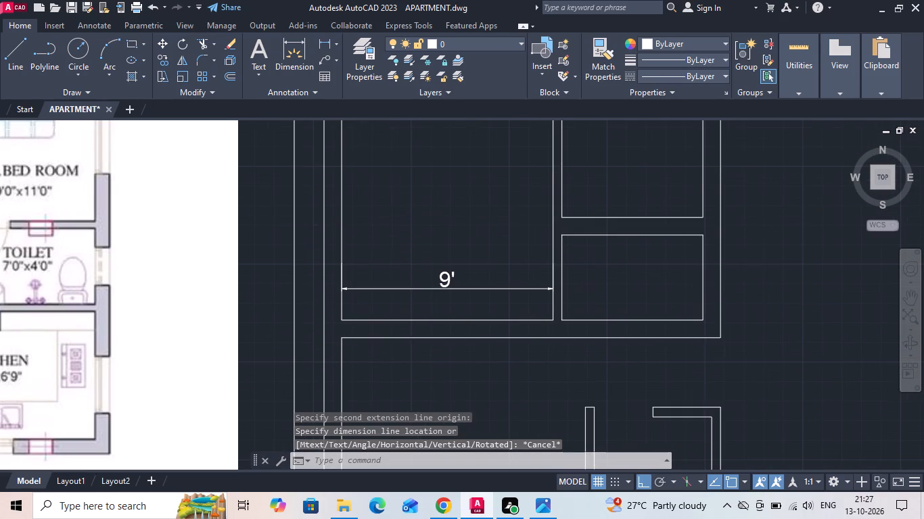
{"action": "middle_click_drag", "start_coordinate": [513, 369], "coordinate": [495, 243]}
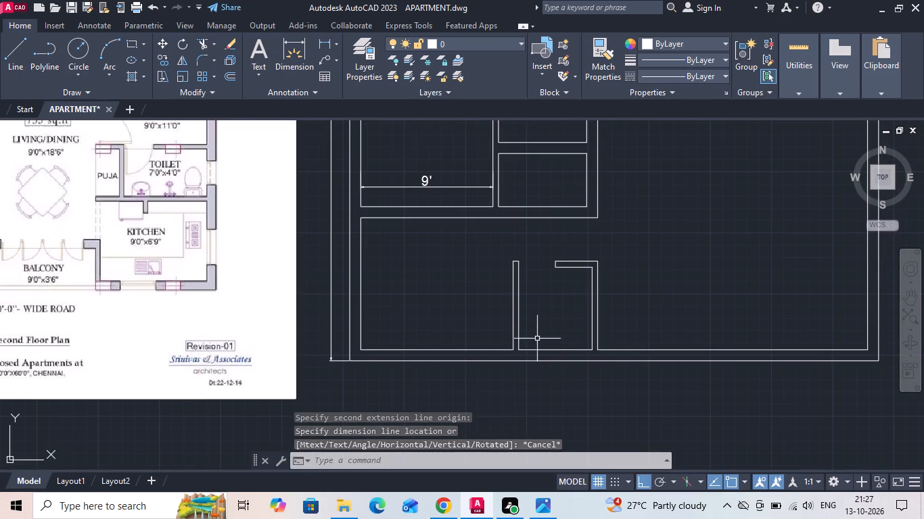
{"action": "key", "text": "space"}
{"action": "scroll", "coordinate": [501, 234], "scroll_direction": "up", "scroll_amount": 2}
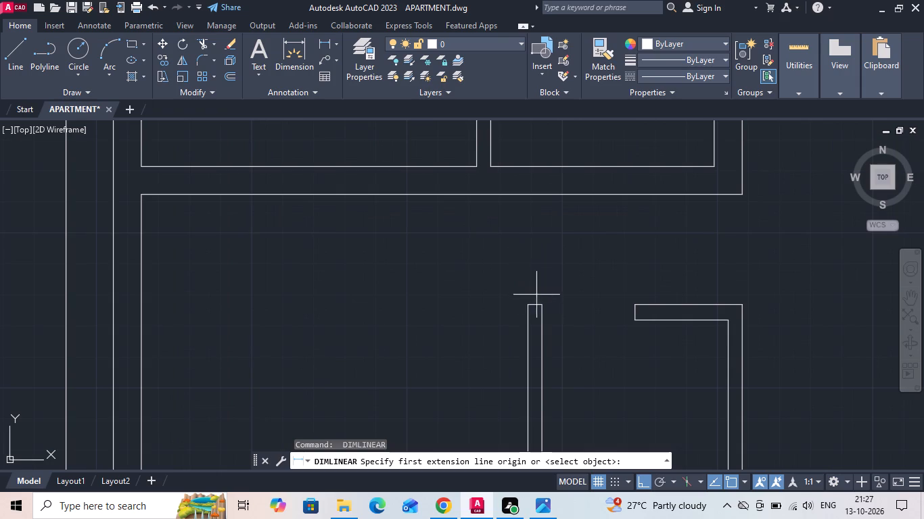
{"action": "left_click_drag", "start_coordinate": [640, 307], "coordinate": [633, 301]}
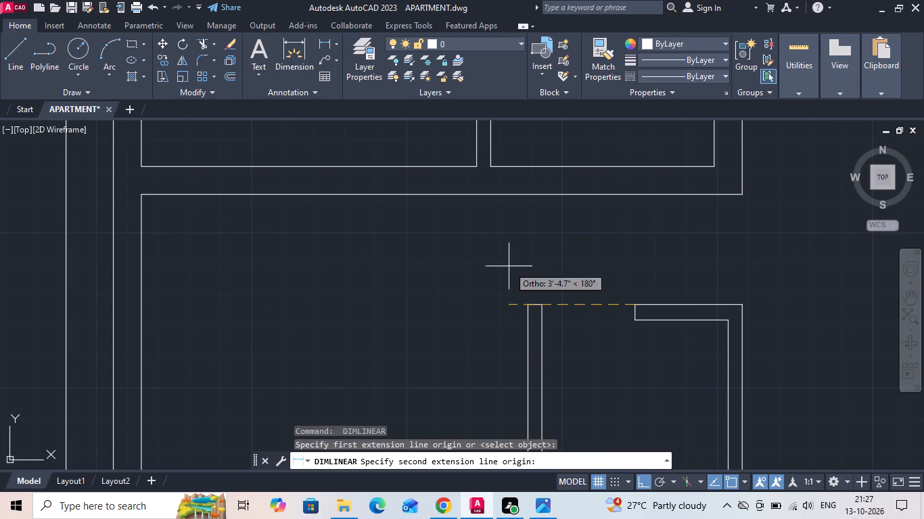
{"action": "left_click", "coordinate": [638, 195]}
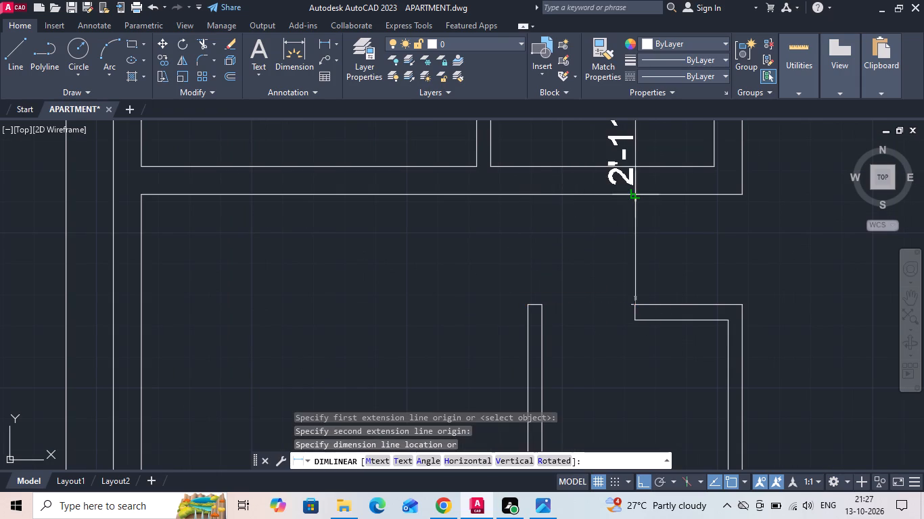
{"action": "scroll", "coordinate": [588, 237], "scroll_direction": "down", "scroll_amount": 2}
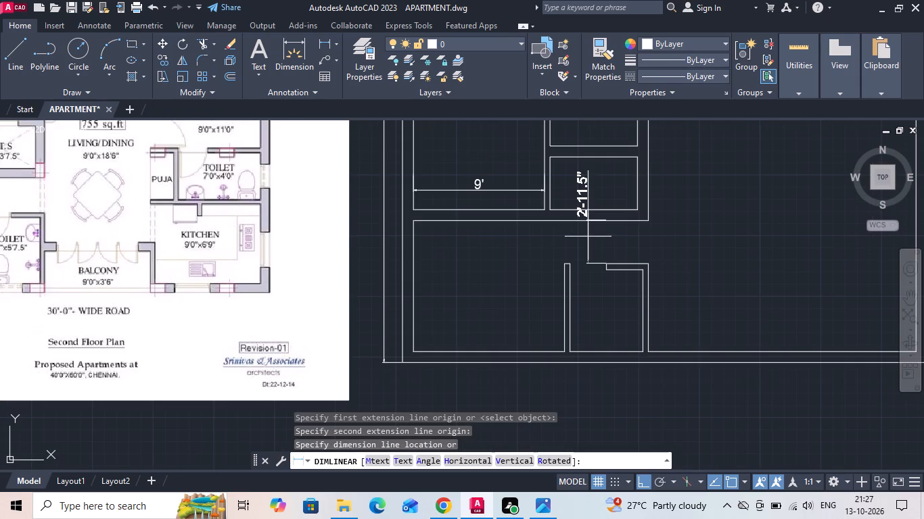
{"action": "key", "text": "Escape"}
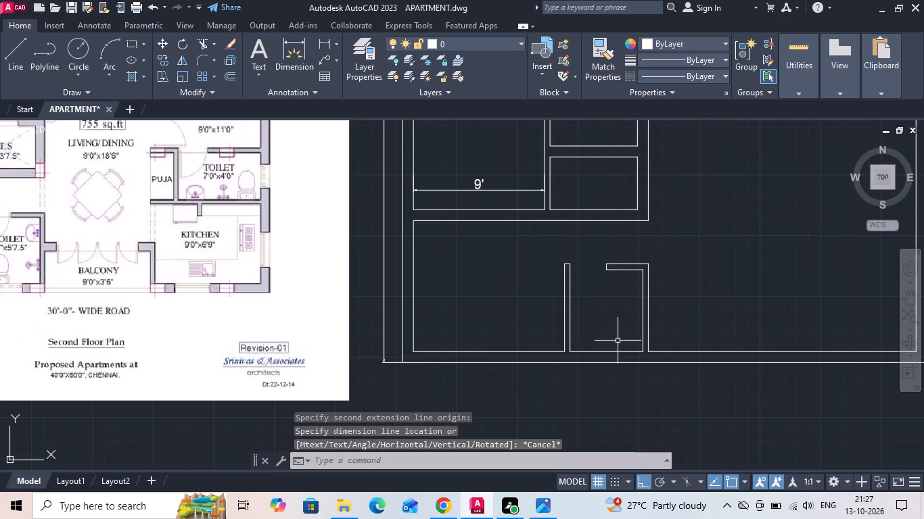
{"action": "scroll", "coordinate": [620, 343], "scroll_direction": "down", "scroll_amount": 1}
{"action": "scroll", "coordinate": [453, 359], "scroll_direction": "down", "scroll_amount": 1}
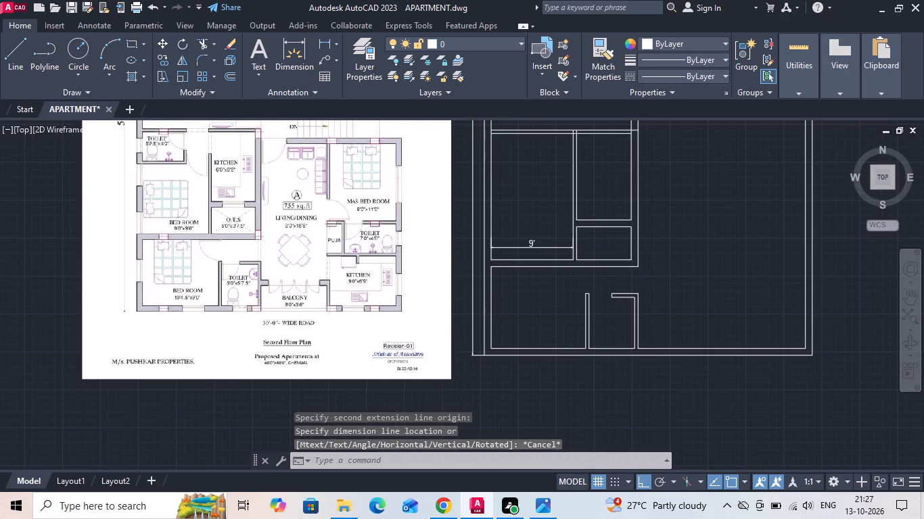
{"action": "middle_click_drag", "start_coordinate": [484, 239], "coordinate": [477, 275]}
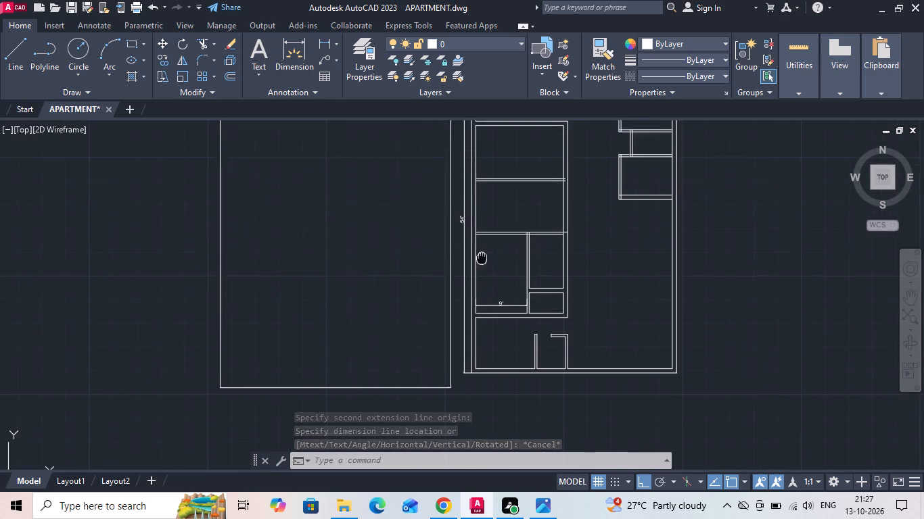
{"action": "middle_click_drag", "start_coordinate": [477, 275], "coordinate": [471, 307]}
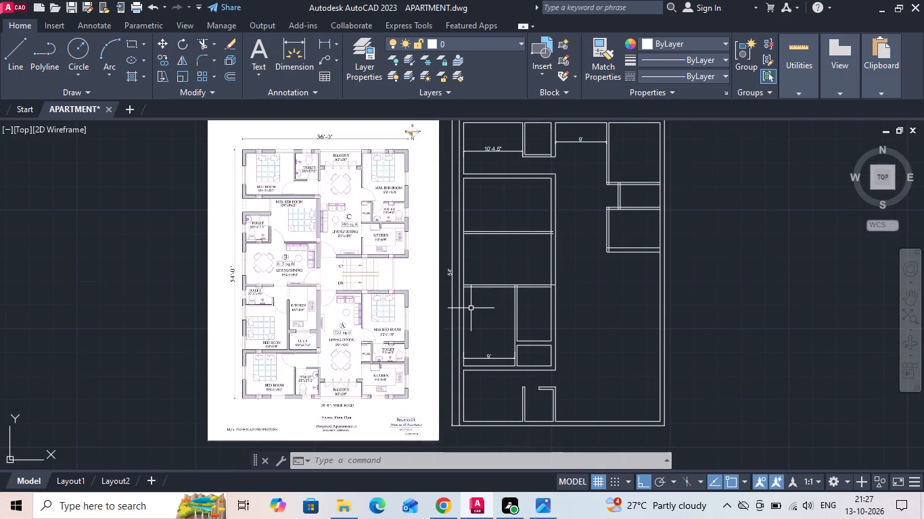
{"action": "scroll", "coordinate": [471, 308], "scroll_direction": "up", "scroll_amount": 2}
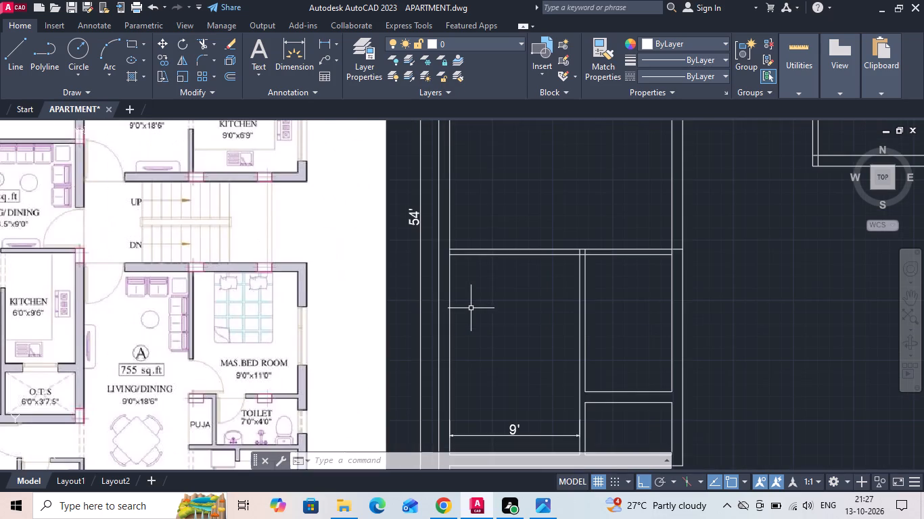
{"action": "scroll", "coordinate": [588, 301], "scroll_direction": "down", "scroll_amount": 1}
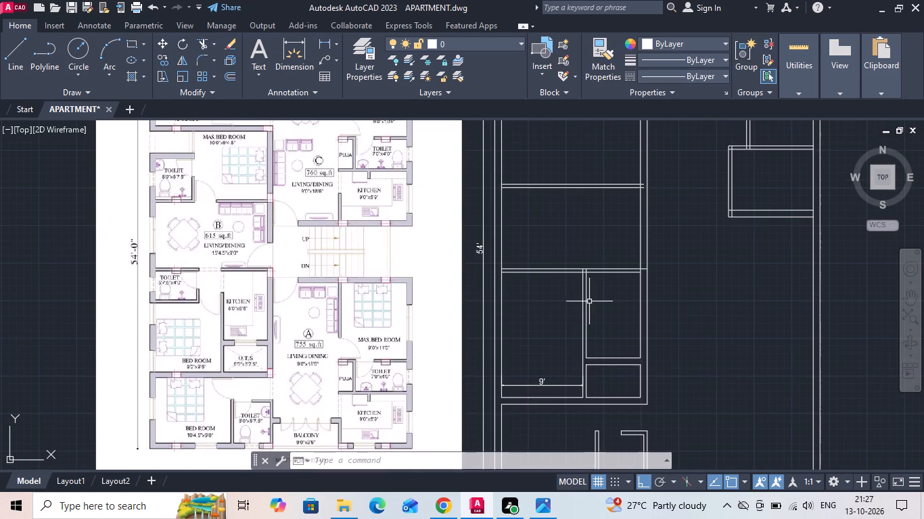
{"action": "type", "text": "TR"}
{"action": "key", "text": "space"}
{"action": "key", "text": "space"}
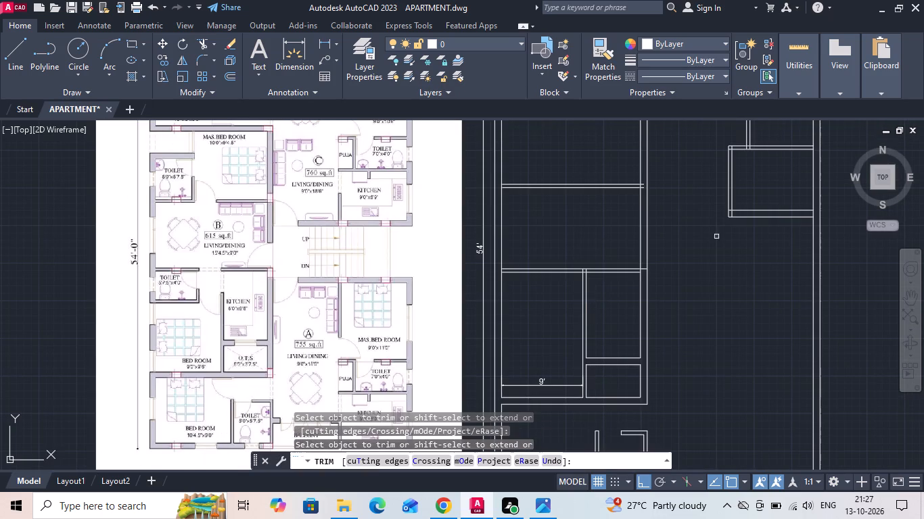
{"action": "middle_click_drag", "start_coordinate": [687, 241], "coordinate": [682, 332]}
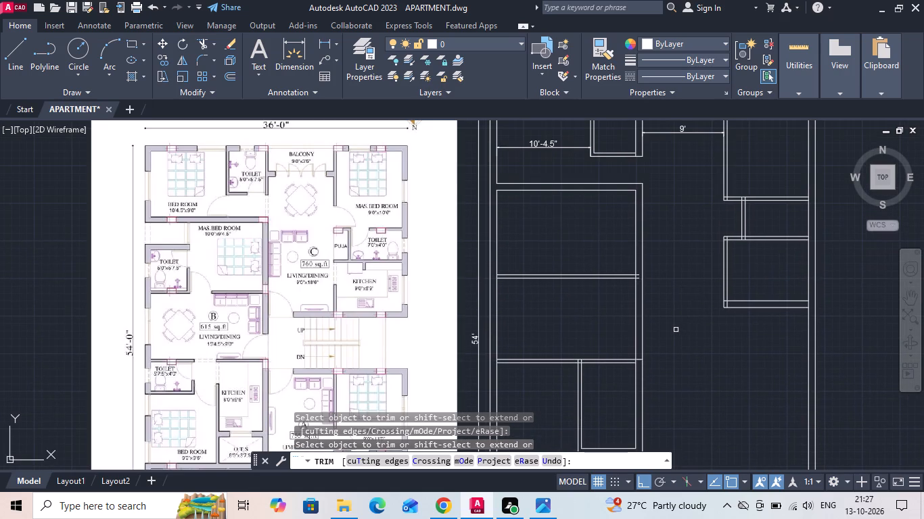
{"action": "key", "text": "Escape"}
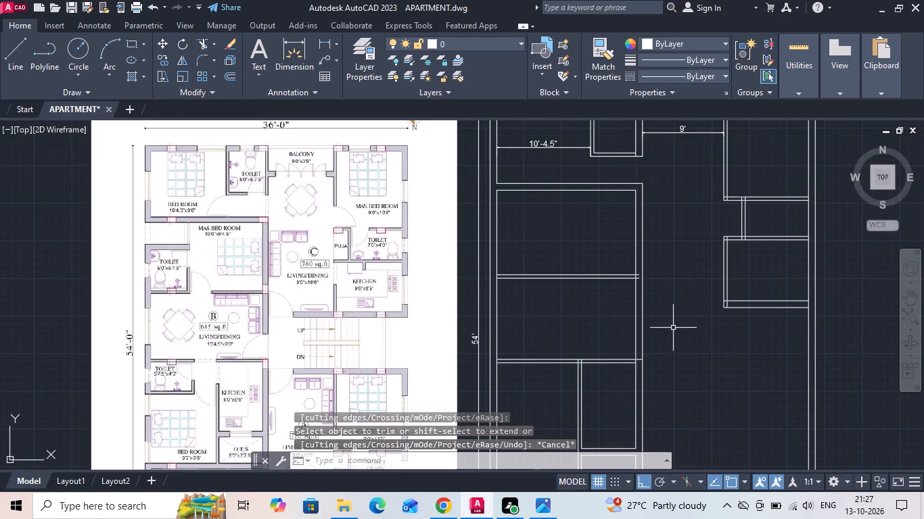
Trim the outer wall's inner vertical line where it crosses the thickness of flat B's master bedroom lower wall.
{"action": "type", "text": "TR"}
{"action": "key", "text": "space"}
{"action": "key", "text": "space"}
{"action": "scroll", "coordinate": [470, 282], "scroll_direction": "up", "scroll_amount": 2}
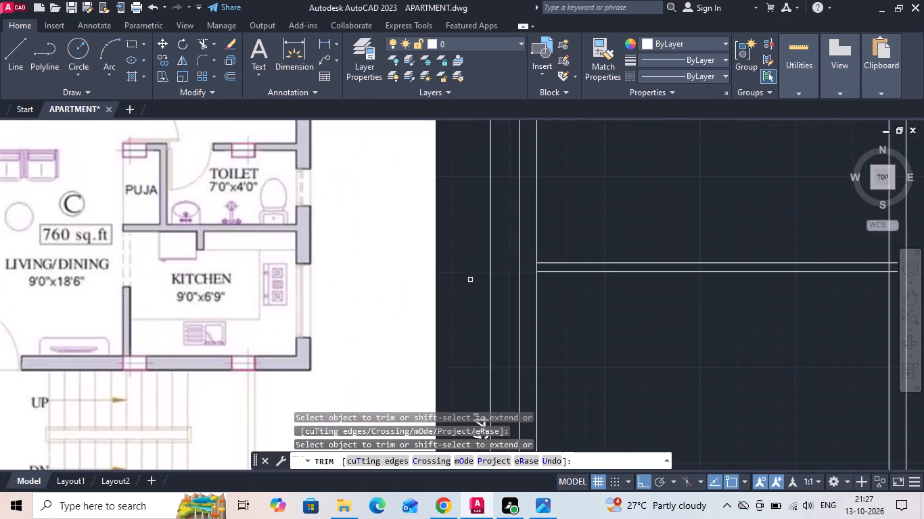
{"action": "left_click", "coordinate": [534, 268]}
{"action": "left_click", "coordinate": [540, 268]}
{"action": "scroll", "coordinate": [536, 295], "scroll_direction": "down", "scroll_amount": 2}
{"action": "key", "text": "Escape"}
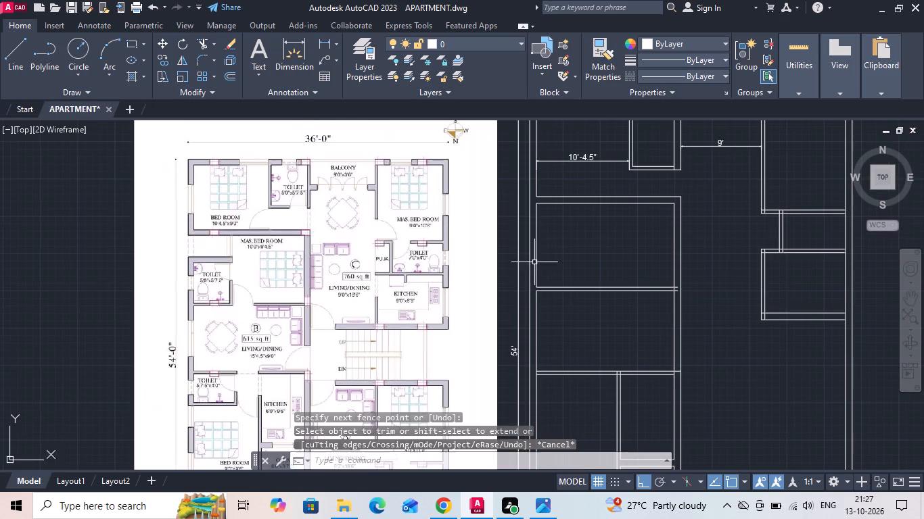
Copy the outer wall's inner line 5' into flat B's master bedroom to form the toilet's side wall.
{"action": "left_click", "coordinate": [538, 247]}
{"action": "right_click", "coordinate": [538, 247]}
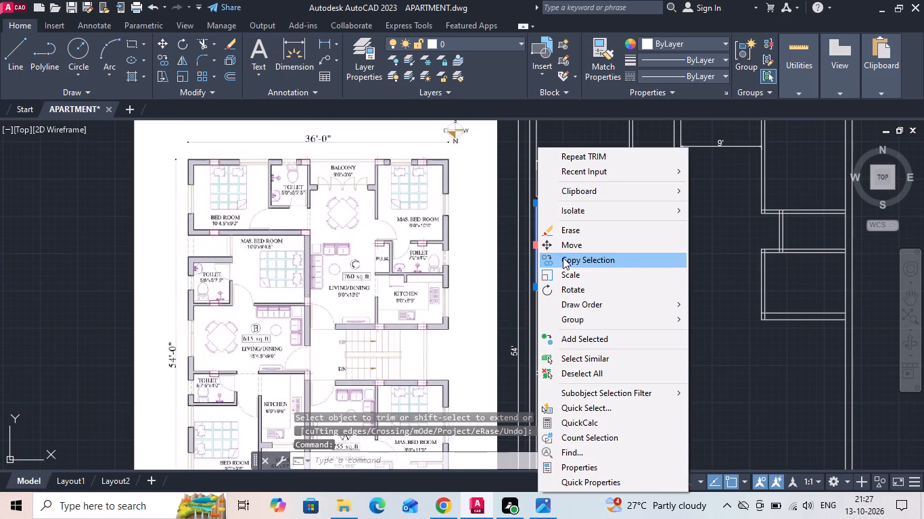
{"action": "left_click", "coordinate": [563, 257]}
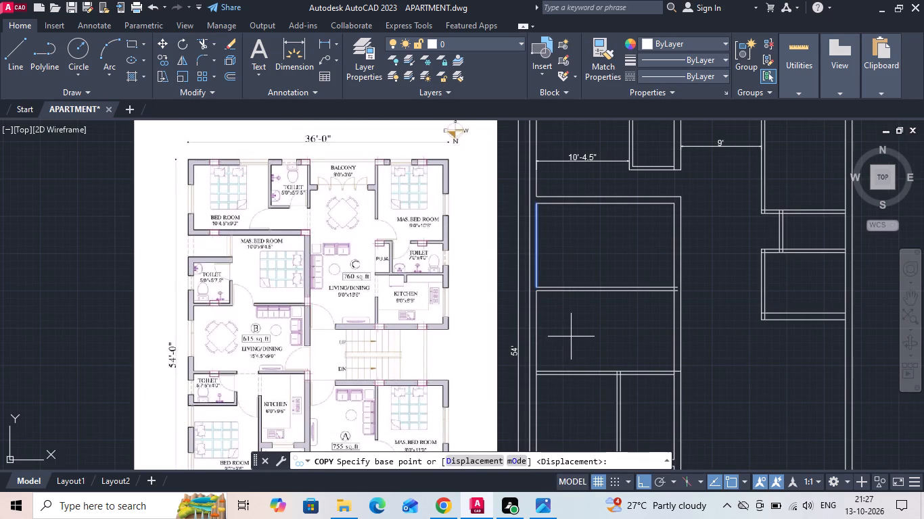
{"action": "left_click", "coordinate": [571, 337]}
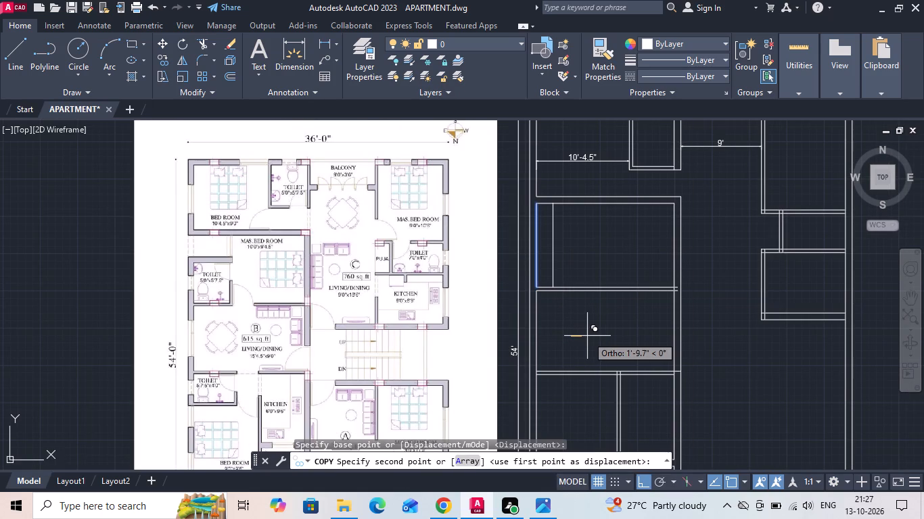
{"action": "type", "text": "5'"}
{"action": "key", "text": "Return"}
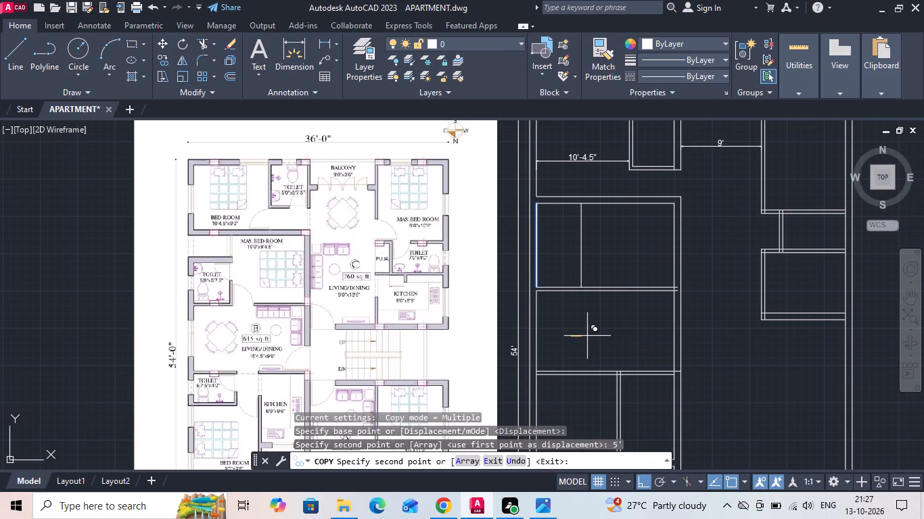
{"action": "key", "text": "Escape"}
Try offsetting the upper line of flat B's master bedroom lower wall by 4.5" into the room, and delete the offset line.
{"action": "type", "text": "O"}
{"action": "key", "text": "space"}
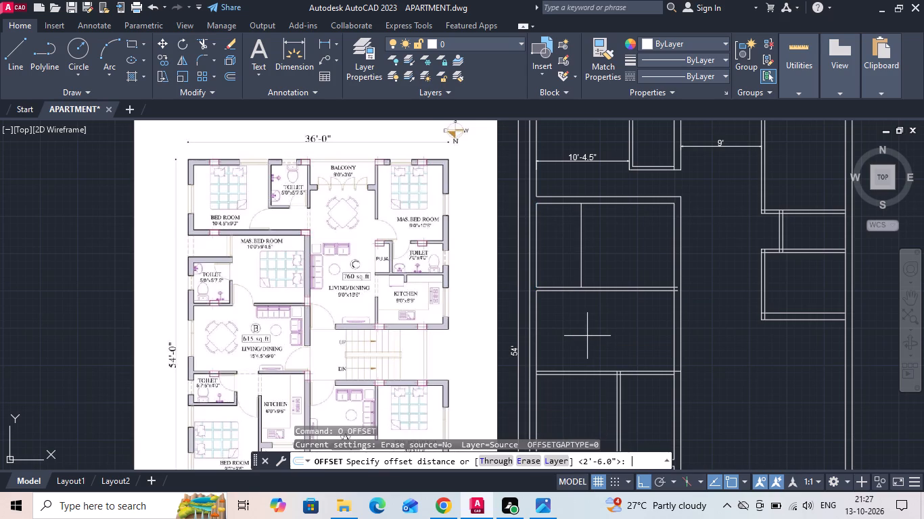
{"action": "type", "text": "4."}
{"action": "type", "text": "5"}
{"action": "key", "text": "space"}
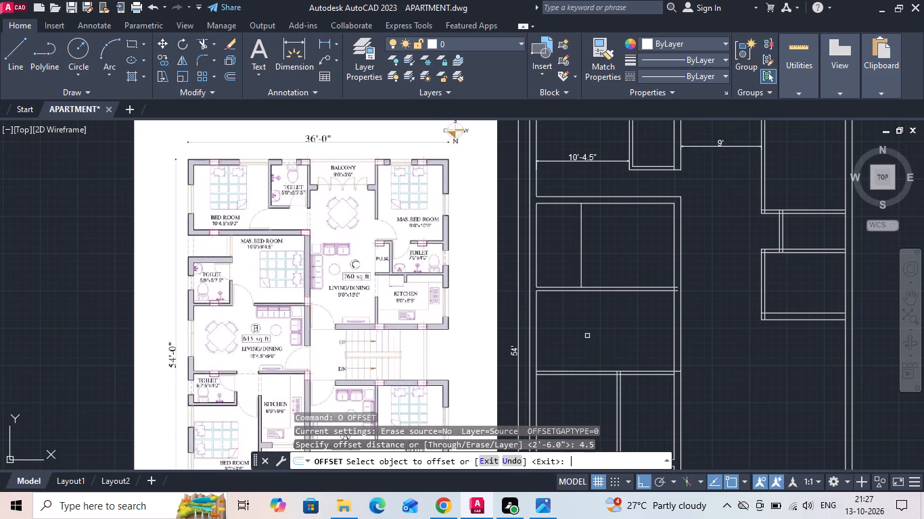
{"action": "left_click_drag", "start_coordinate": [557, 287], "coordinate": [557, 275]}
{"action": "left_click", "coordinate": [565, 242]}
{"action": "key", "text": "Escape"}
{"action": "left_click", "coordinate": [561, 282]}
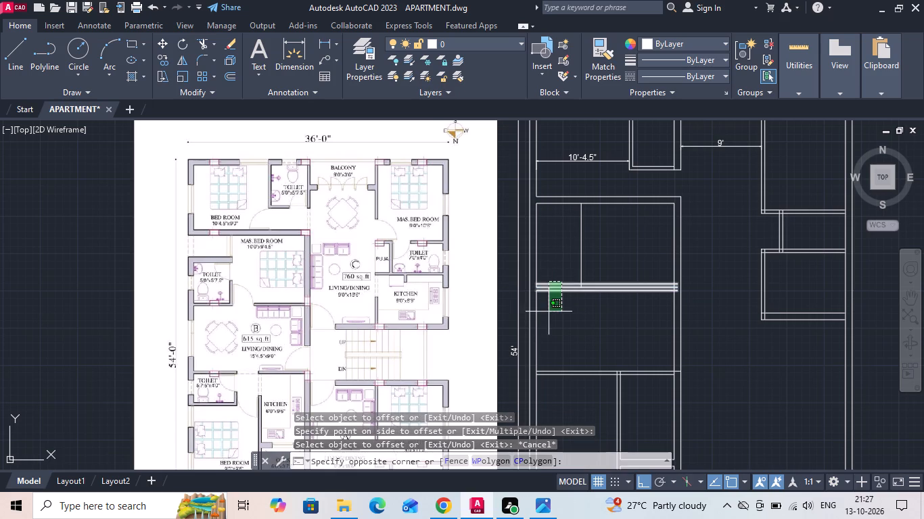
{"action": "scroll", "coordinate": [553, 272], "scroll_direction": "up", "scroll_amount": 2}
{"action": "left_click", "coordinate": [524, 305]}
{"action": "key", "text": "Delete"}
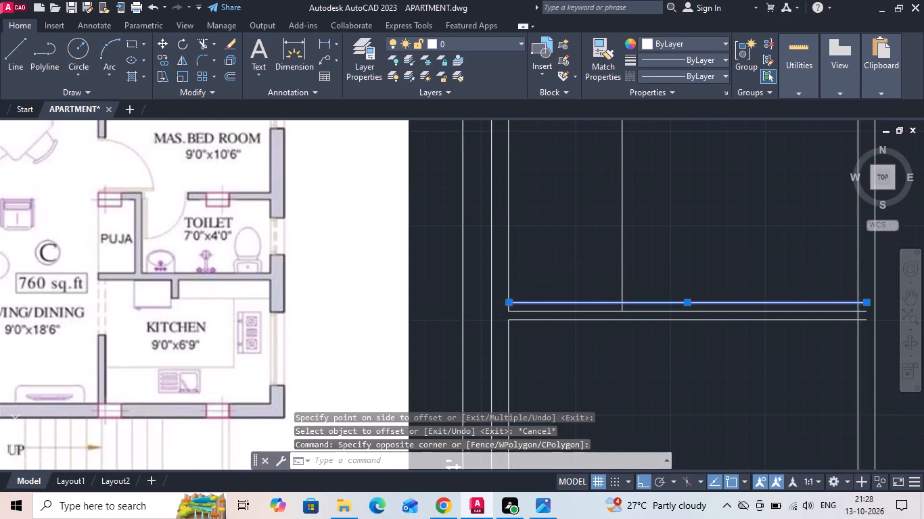
Offset the upper line of flat B's master bedroom lower wall 5'7.5" upward to set the toilet's depth.
{"action": "type", "text": "O"}
{"action": "key", "text": "space"}
{"action": "key", "text": "5"}
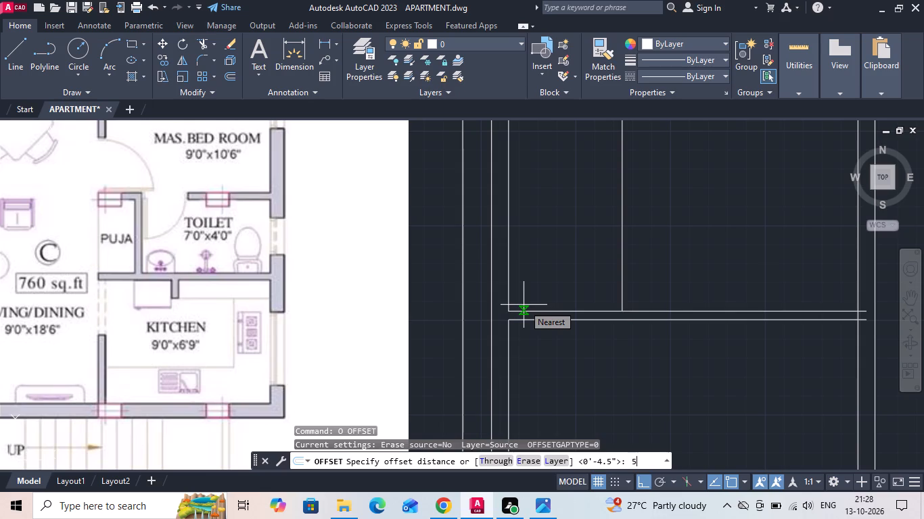
{"action": "key", "text": "apostrophe"}
{"action": "type", "text": "7."}
{"action": "key", "text": "5"}
{"action": "scroll", "coordinate": [553, 318], "scroll_direction": "down", "scroll_amount": 1}
{"action": "middle_click_drag", "start_coordinate": [554, 319], "coordinate": [670, 323]}
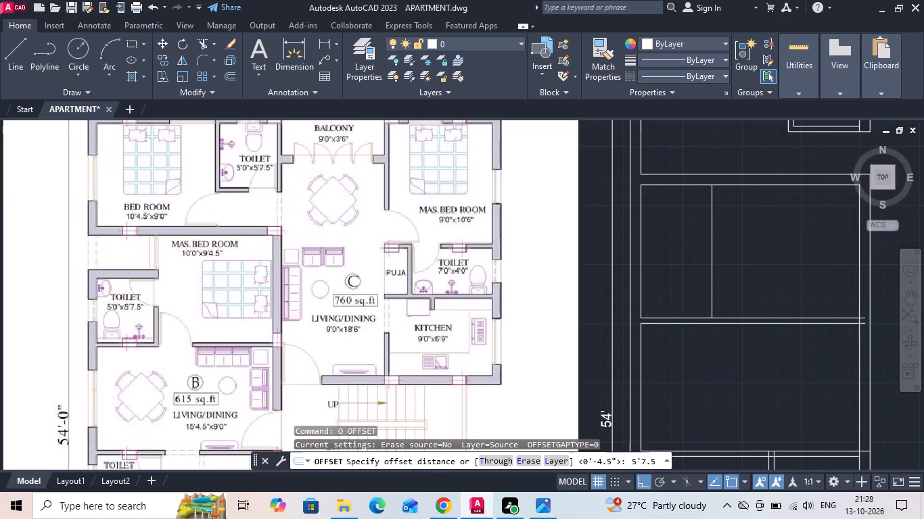
{"action": "key", "text": "space"}
{"action": "left_click", "coordinate": [671, 318]}
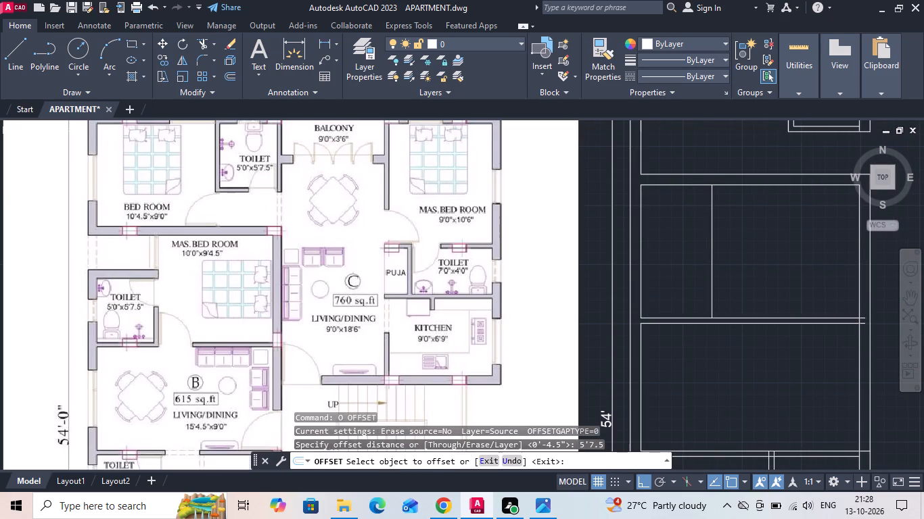
{"action": "left_click", "coordinate": [677, 276]}
{"action": "key", "text": "Escape"}
Offset the toilet's new upper boundary line 9" upward to give its wall thickness.
{"action": "key", "text": "o"}
{"action": "key", "text": "space"}
{"action": "type", "text": "9"}
{"action": "key", "text": "space"}
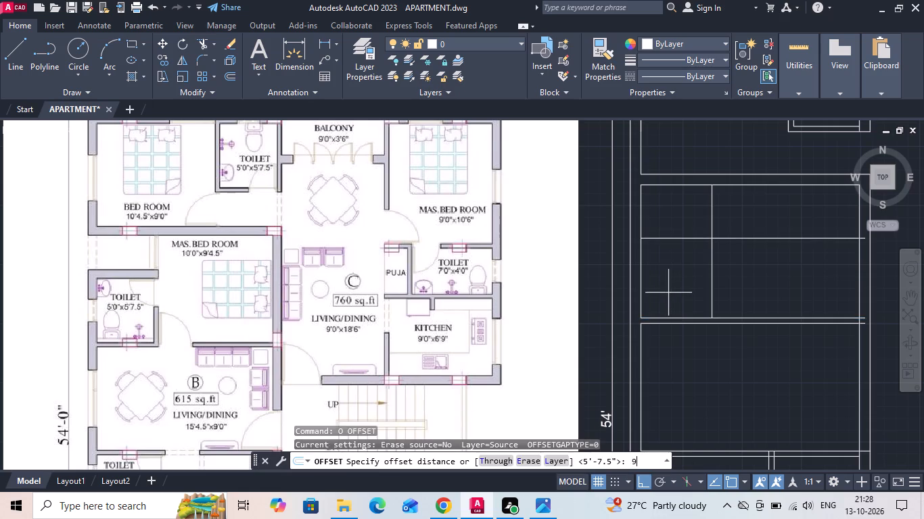
{"action": "left_click", "coordinate": [680, 239]}
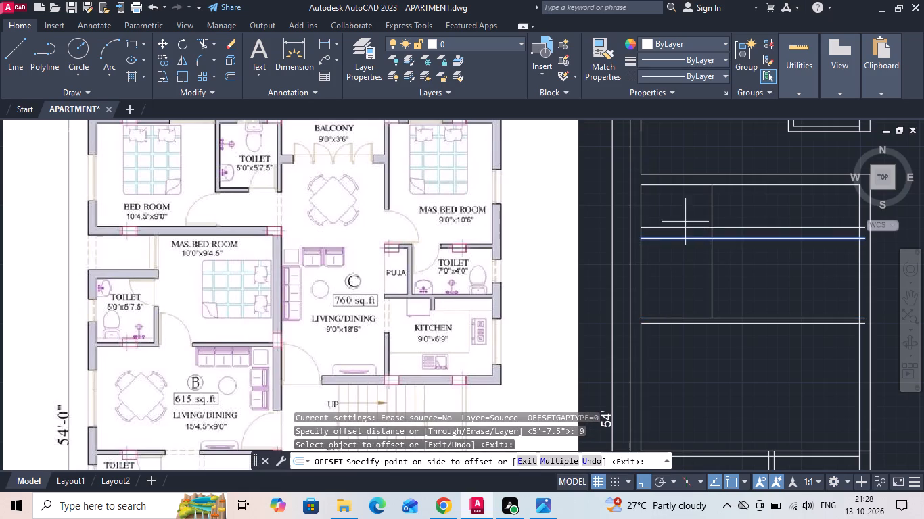
{"action": "left_click", "coordinate": [685, 219]}
{"action": "key", "text": "Escape"}
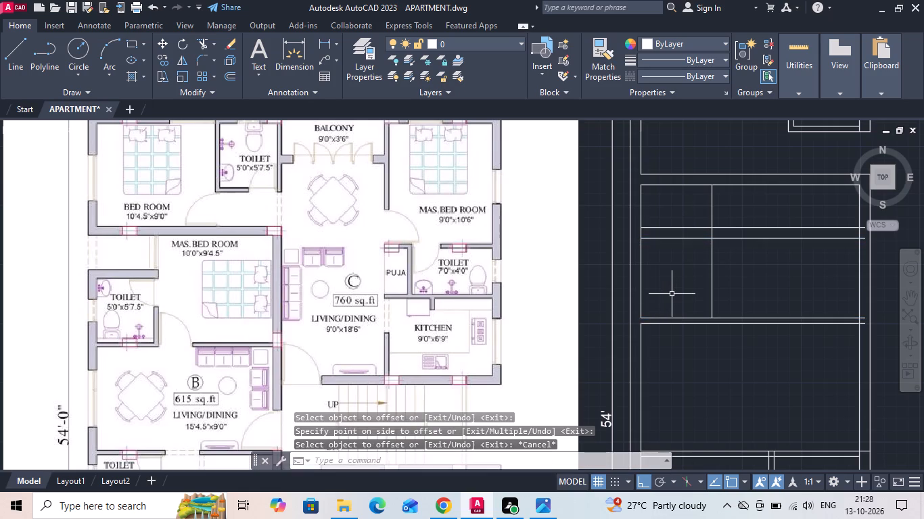
Offset the toilet's vertical side wall line 4.5" toward the master bedroom.
{"action": "type", "text": "O"}
{"action": "key", "text": "space"}
{"action": "type", "text": "4.5"}
{"action": "key", "text": "space"}
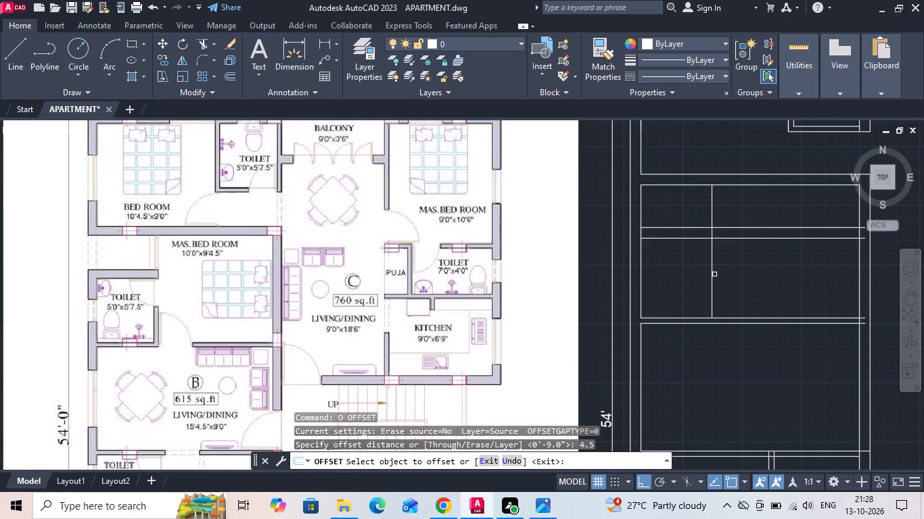
{"action": "left_click", "coordinate": [710, 282]}
{"action": "left_click", "coordinate": [713, 284]}
{"action": "left_click", "coordinate": [741, 275]}
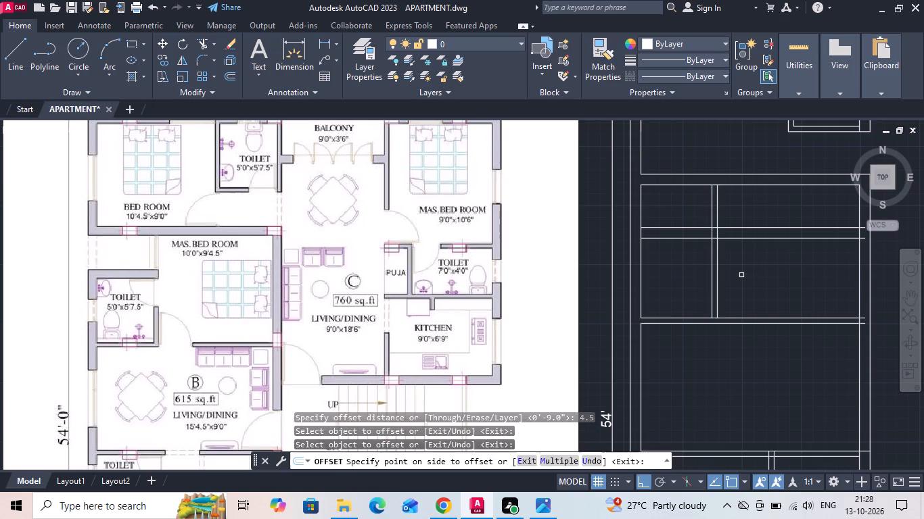
{"action": "key", "text": "Escape"}
Trim both toilet side wall lines above the toilet's upper wall.
{"action": "type", "text": "TR"}
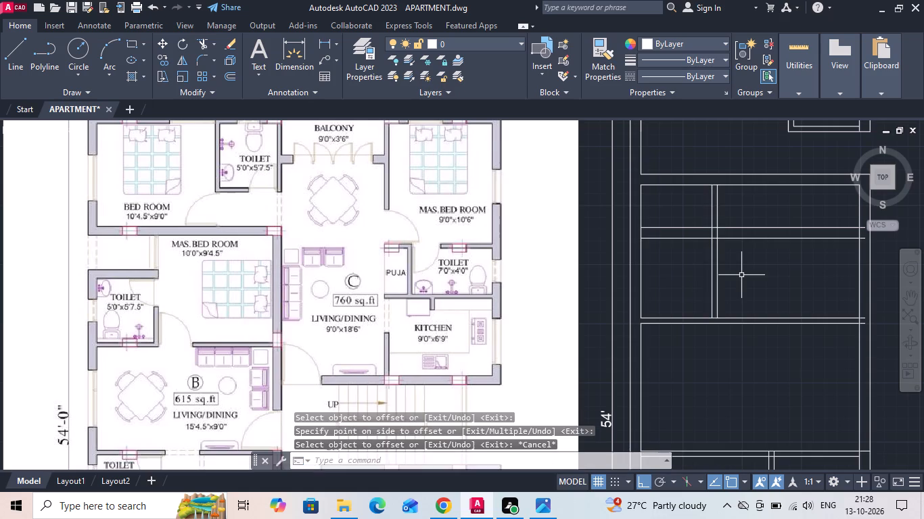
{"action": "key", "text": "space"}
{"action": "left_click", "coordinate": [701, 204]}
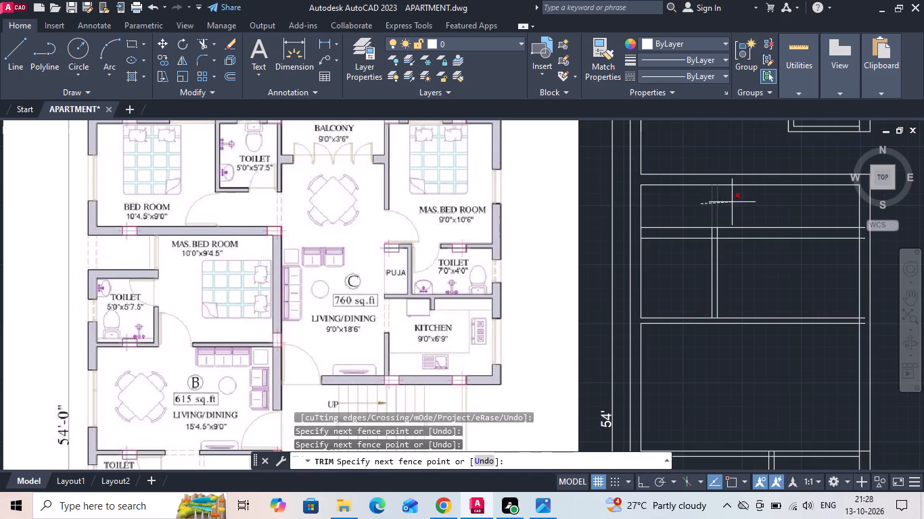
{"action": "left_click", "coordinate": [732, 202]}
{"action": "key", "text": "Escape"}
Extend the lower line of the wall above the master bedroom and the toilet wall's upper line to the outer wall's outside line.
{"action": "type", "text": "EX"}
{"action": "key", "text": "space"}
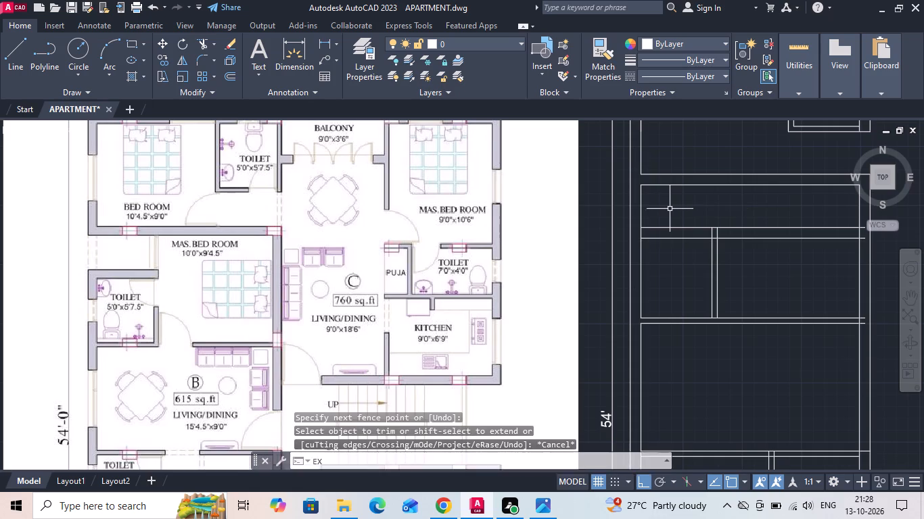
{"action": "left_click", "coordinate": [657, 184]}
{"action": "left_click", "coordinate": [651, 226]}
{"action": "key", "text": "Escape"}
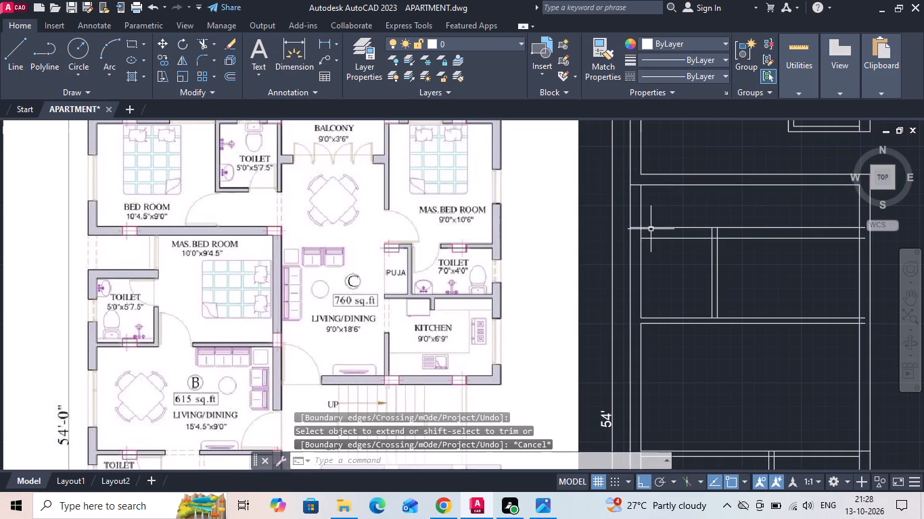
Trim the outer wall lines between the two bedrooms' walls and the wall lines crossing the toilet's upper wall thickness.
{"action": "type", "text": "TR"}
{"action": "key", "text": "space"}
{"action": "left_click", "coordinate": [643, 212]}
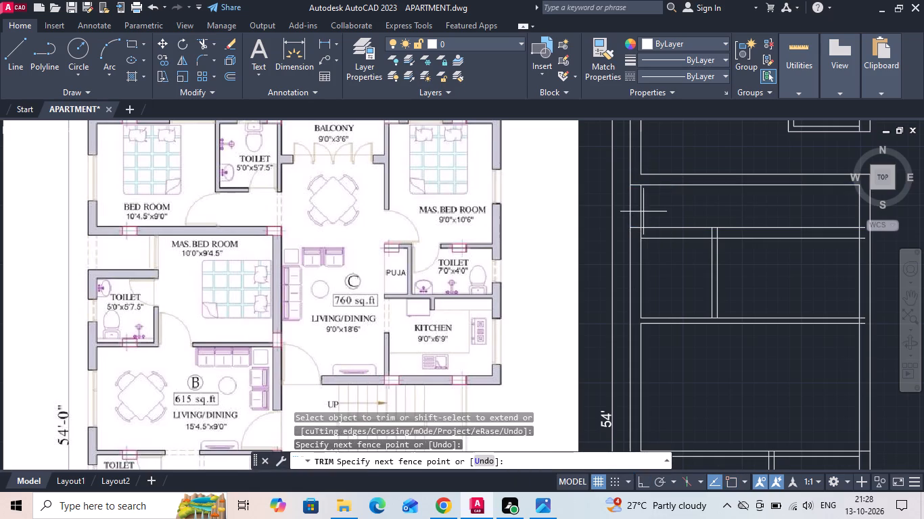
{"action": "left_click", "coordinate": [622, 199]}
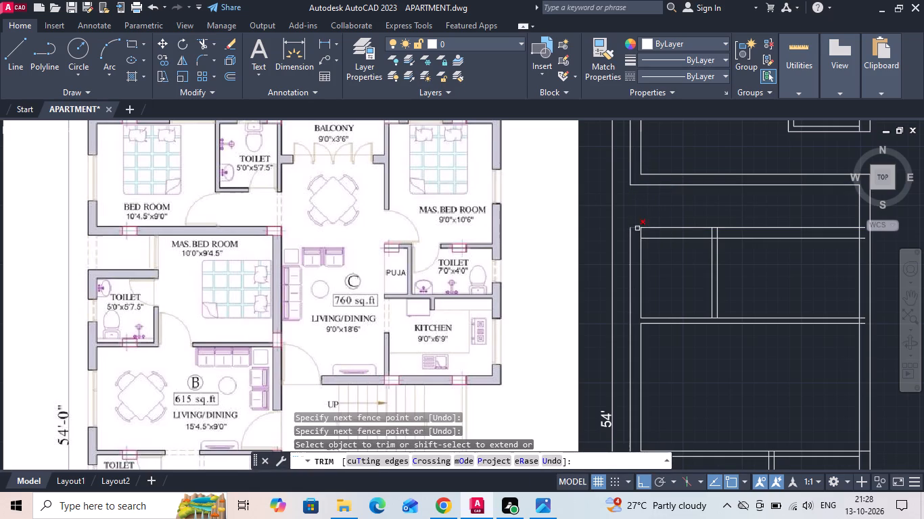
{"action": "left_click", "coordinate": [640, 234]}
{"action": "left_click", "coordinate": [662, 232]}
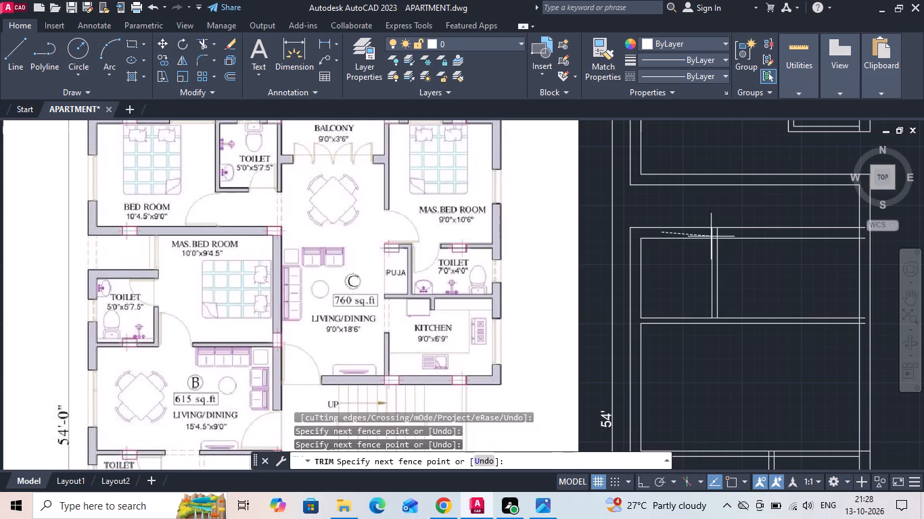
{"action": "left_click", "coordinate": [727, 234]}
{"action": "middle_click", "coordinate": [744, 282]}
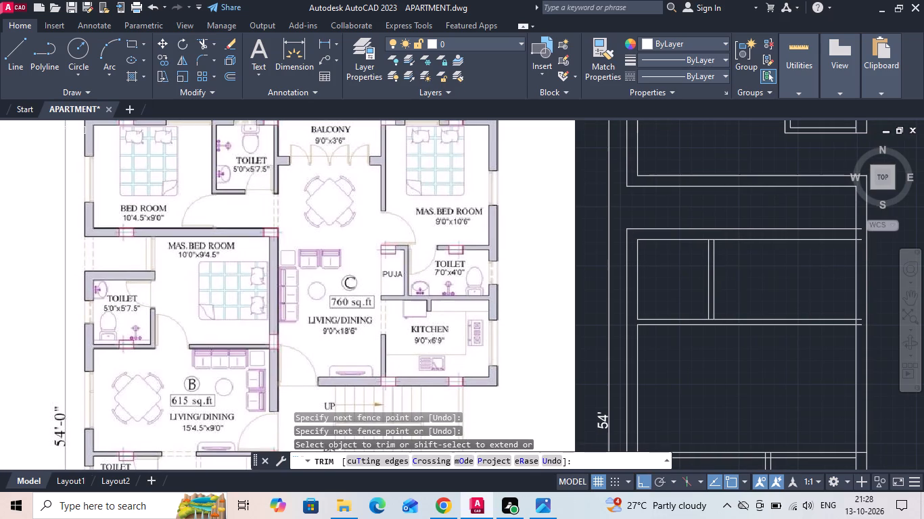
{"action": "key", "text": "Escape"}
Offset the lower line of the toilet's upper wall 2'6" downward into the toilet to mark the door opening.
{"action": "type", "text": "O 2'6"}
{"action": "key", "text": "space"}
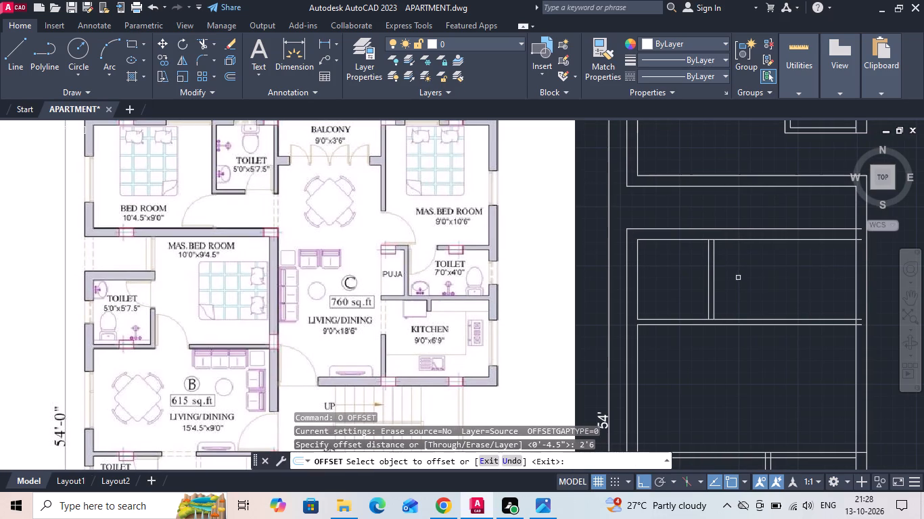
{"action": "left_click", "coordinate": [689, 239]}
{"action": "left_click", "coordinate": [692, 281]}
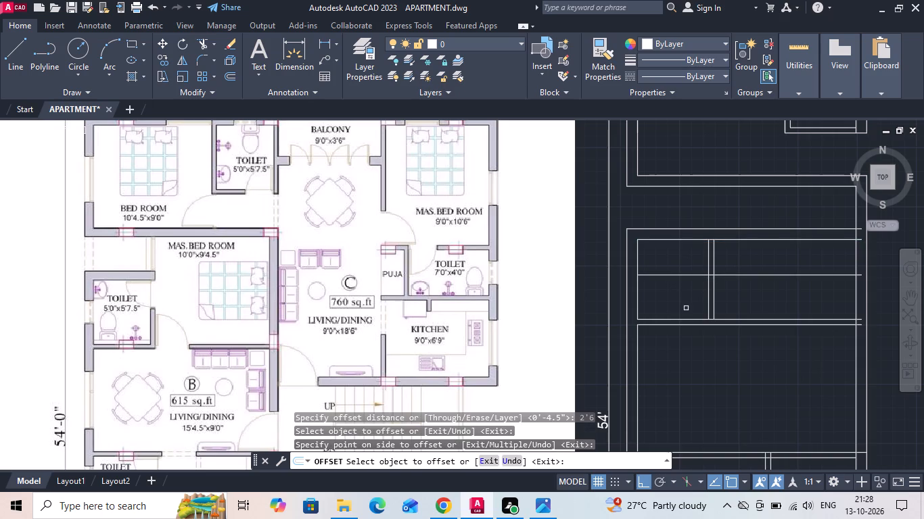
{"action": "key", "text": "Escape"}
Trim the toilet's side wall lines above the 2'6" offset line and cut that line back to cap the wall end.
{"action": "type", "text": "TR"}
{"action": "key", "text": "space"}
{"action": "key", "text": "space"}
{"action": "left_click_drag", "start_coordinate": [687, 251], "coordinate": [706, 251]}
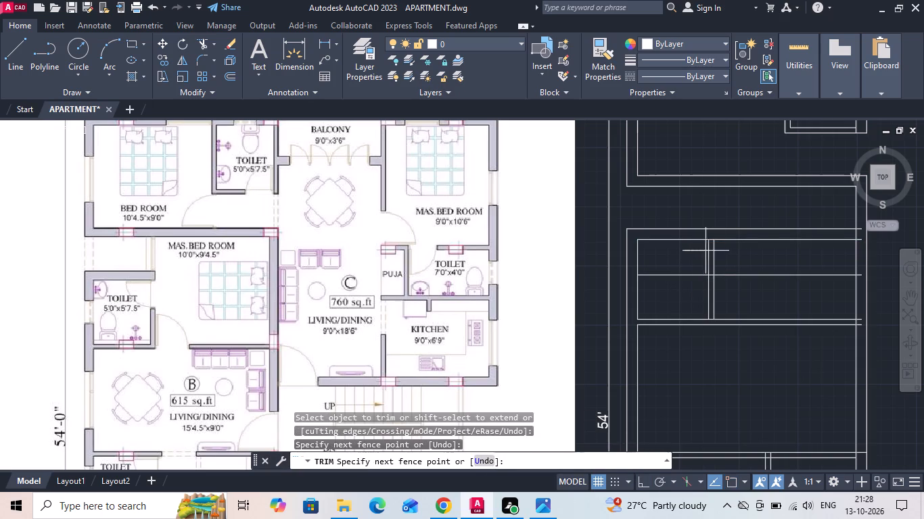
{"action": "left_click_drag", "start_coordinate": [706, 251], "coordinate": [735, 303]}
{"action": "left_click", "coordinate": [689, 274]}
{"action": "key", "text": "Escape"}
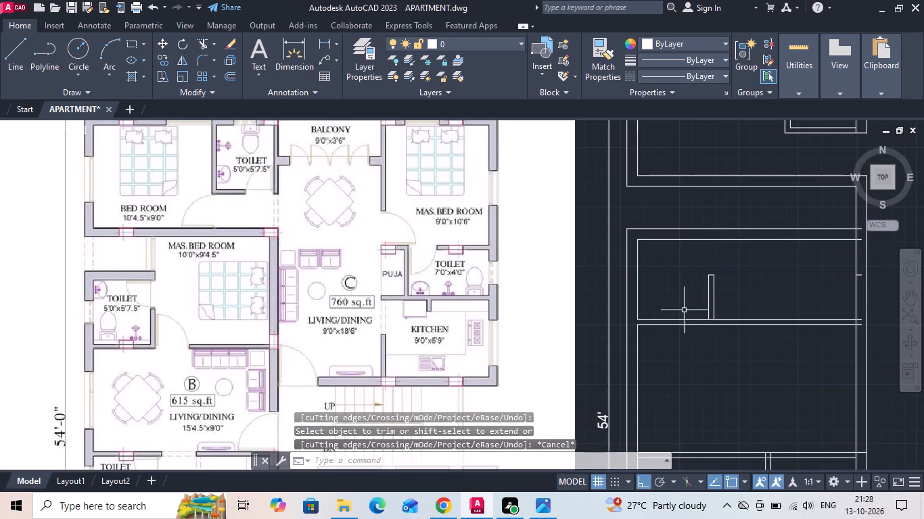
Extend the toilet side wall's bedroom-side line down to the lower line of the wall above the living/dining room.
{"action": "type", "text": "EX"}
{"action": "key", "text": "space"}
{"action": "left_click", "coordinate": [714, 316]}
{"action": "key", "text": "Escape"}
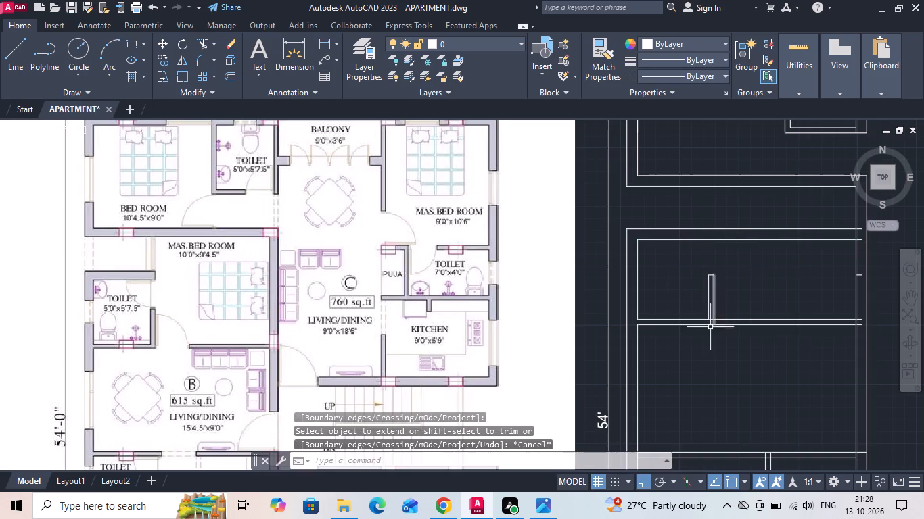
Offset the toilet side wall's bedroom-side line 3' toward the master bedroom to mark its door width.
{"action": "key", "text": "o"}
{"action": "key", "text": "space"}
{"action": "type", "text": "3'"}
{"action": "key", "text": "Return"}
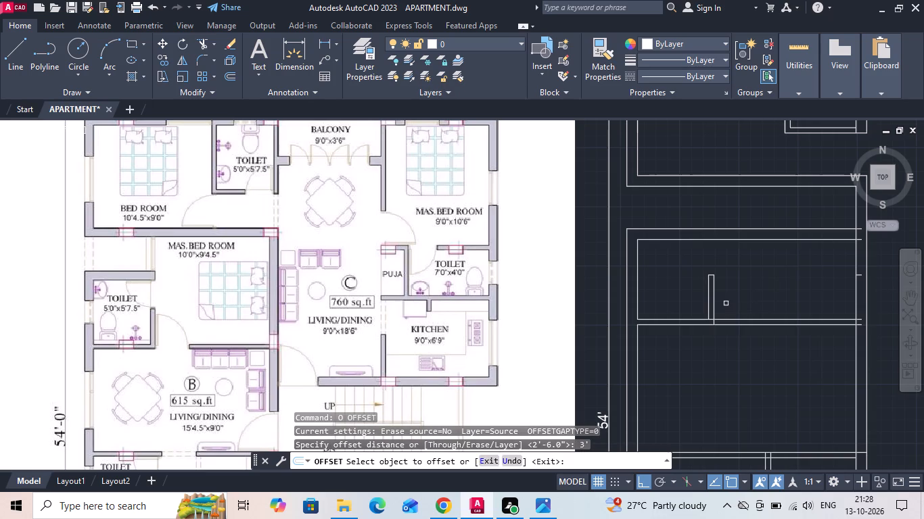
{"action": "left_click_drag", "start_coordinate": [714, 298], "coordinate": [729, 292]}
{"action": "left_click", "coordinate": [775, 277]}
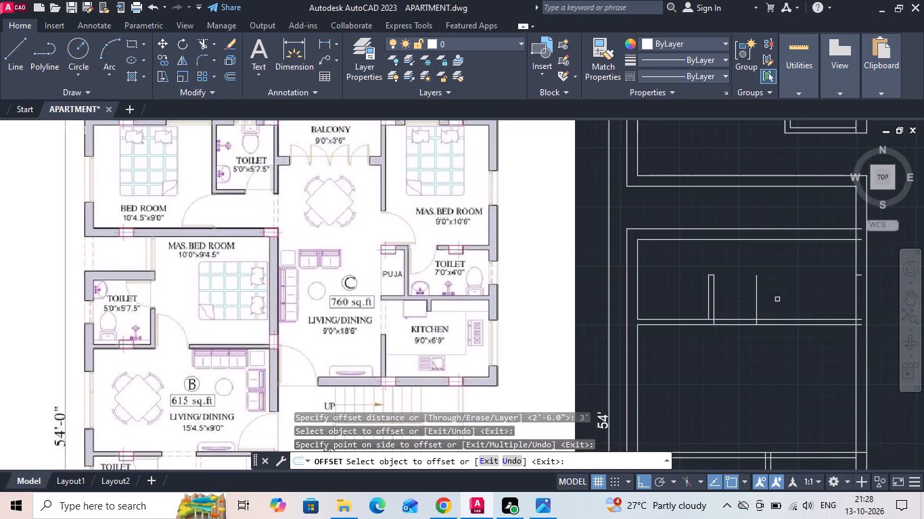
{"action": "key", "text": "Escape"}
Trim the living/dining wall lines between the toilet side wall and the 3' offset line, removing that line's excess above the wall.
{"action": "type", "text": "TR"}
{"action": "key", "text": "space"}
{"action": "left_click_drag", "start_coordinate": [769, 291], "coordinate": [731, 341]}
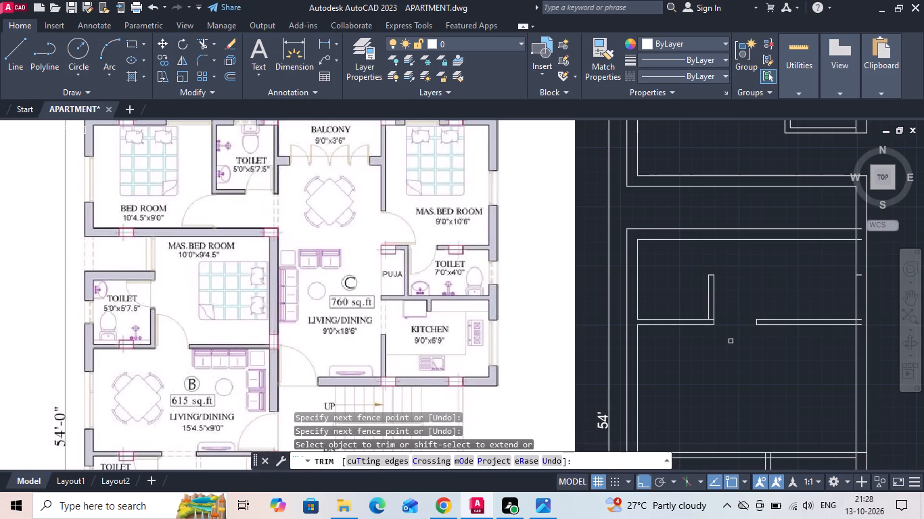
{"action": "middle_click_drag", "start_coordinate": [731, 341], "coordinate": [717, 301]}
{"action": "key", "text": "Escape"}
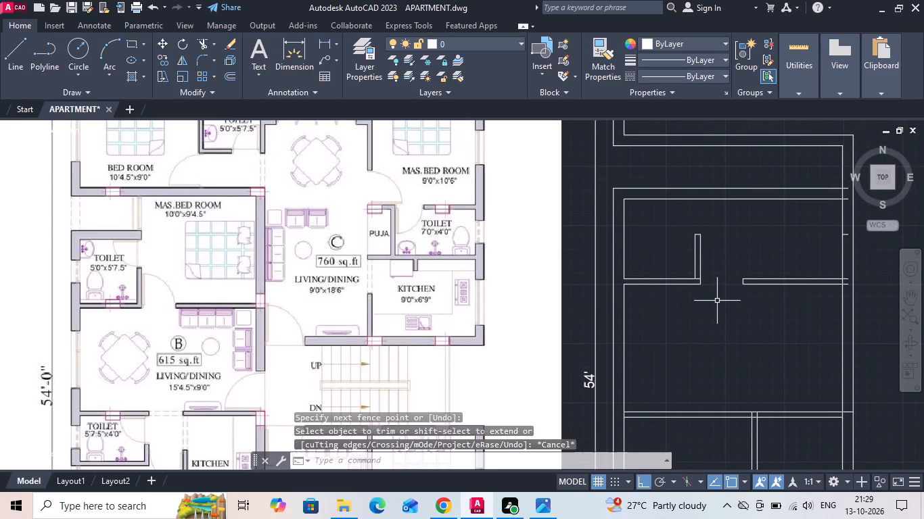
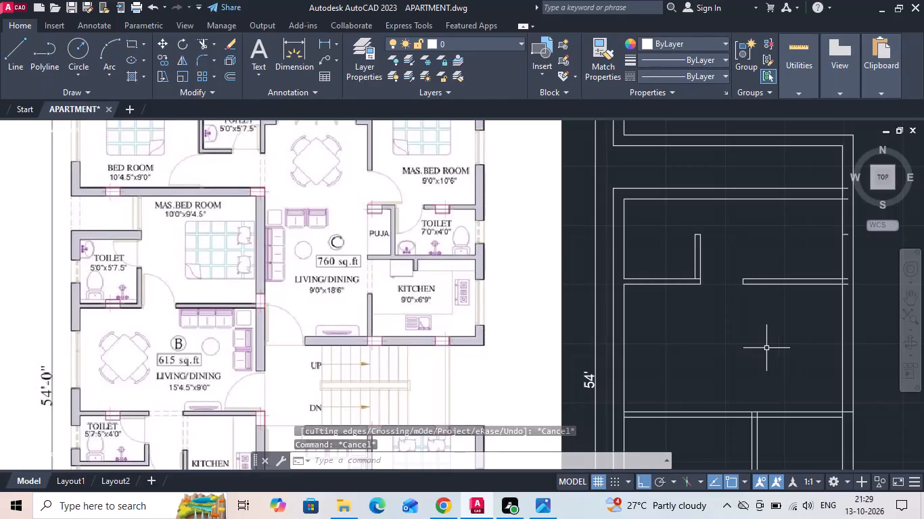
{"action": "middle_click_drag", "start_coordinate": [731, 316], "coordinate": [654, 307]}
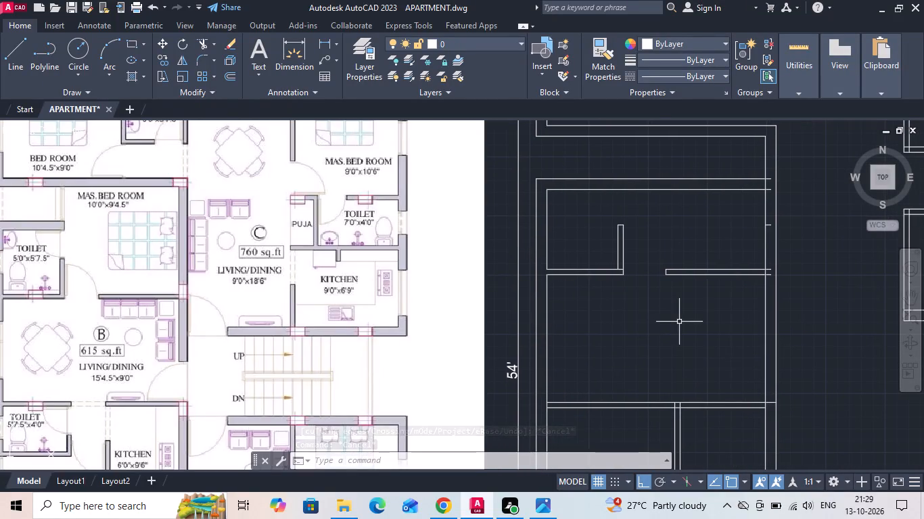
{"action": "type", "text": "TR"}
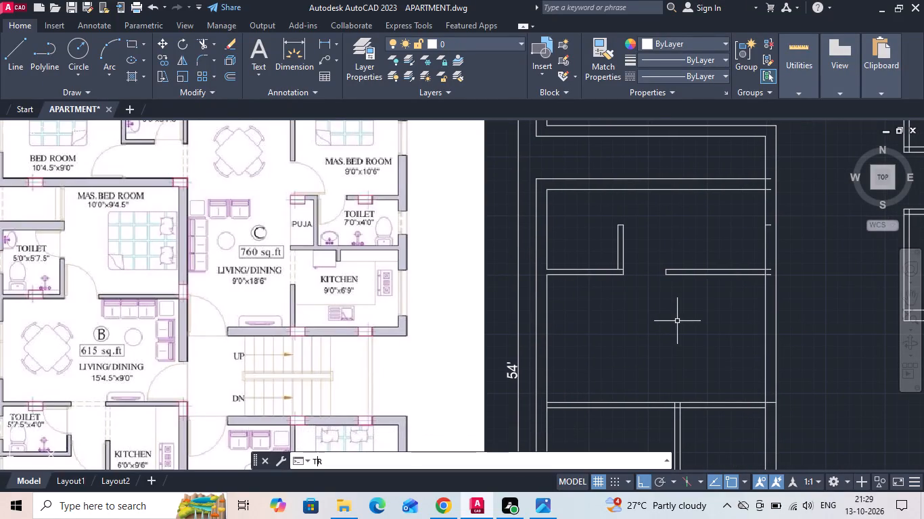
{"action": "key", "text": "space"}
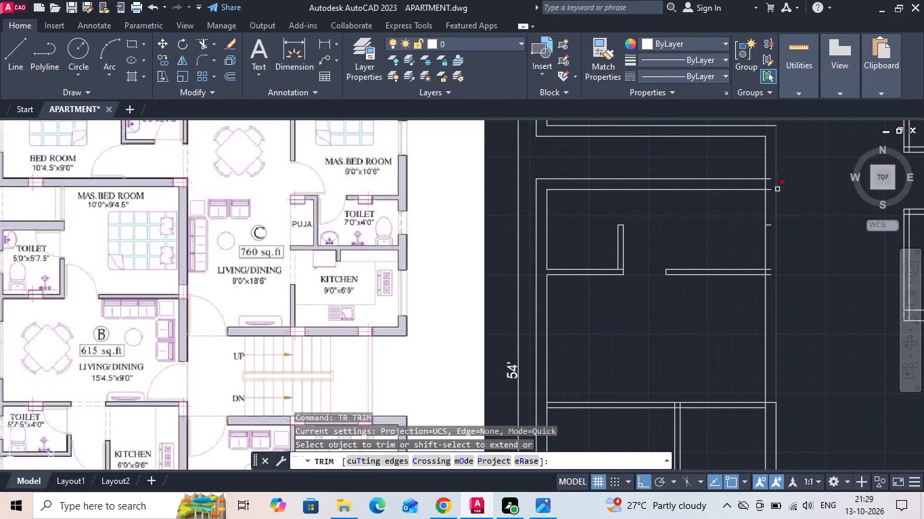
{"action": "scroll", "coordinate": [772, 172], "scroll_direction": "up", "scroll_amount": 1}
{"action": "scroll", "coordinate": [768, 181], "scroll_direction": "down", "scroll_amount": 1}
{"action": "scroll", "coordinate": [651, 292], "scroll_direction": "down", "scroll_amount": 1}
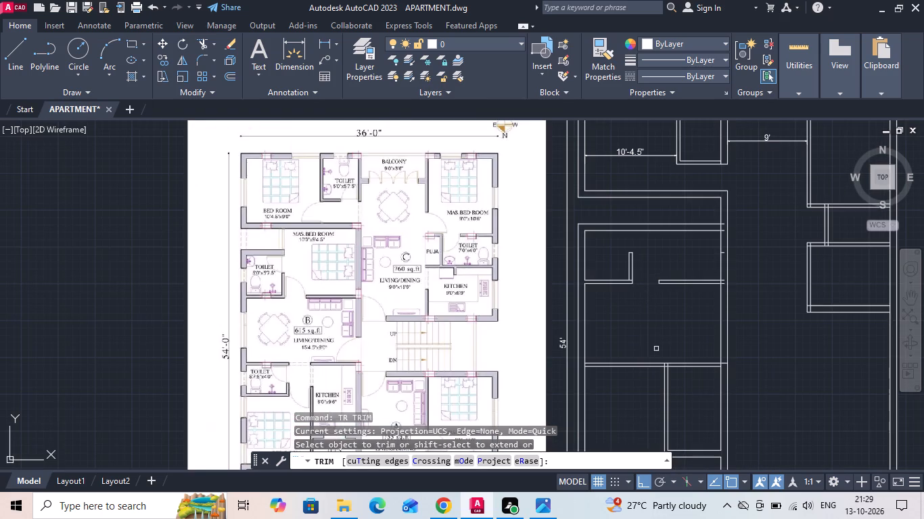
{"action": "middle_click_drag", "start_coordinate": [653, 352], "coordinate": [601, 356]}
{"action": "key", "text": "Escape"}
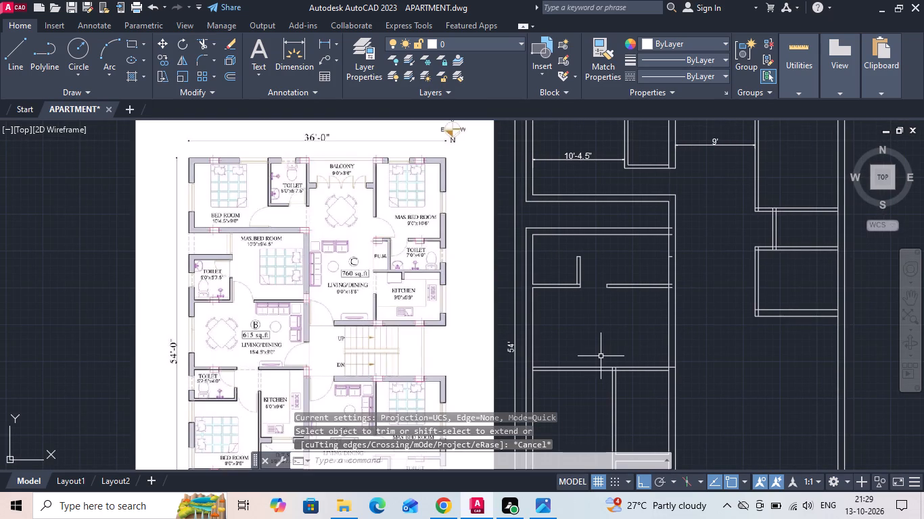
Extend flat B's toilet side wall's bedroom-side line up to the wall above the master bedroom.
{"action": "type", "text": "EX"}
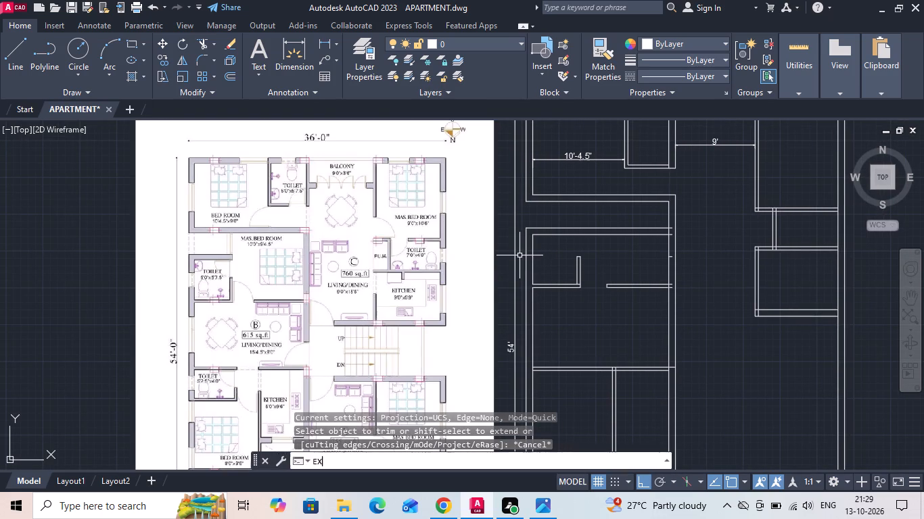
{"action": "key", "text": "space"}
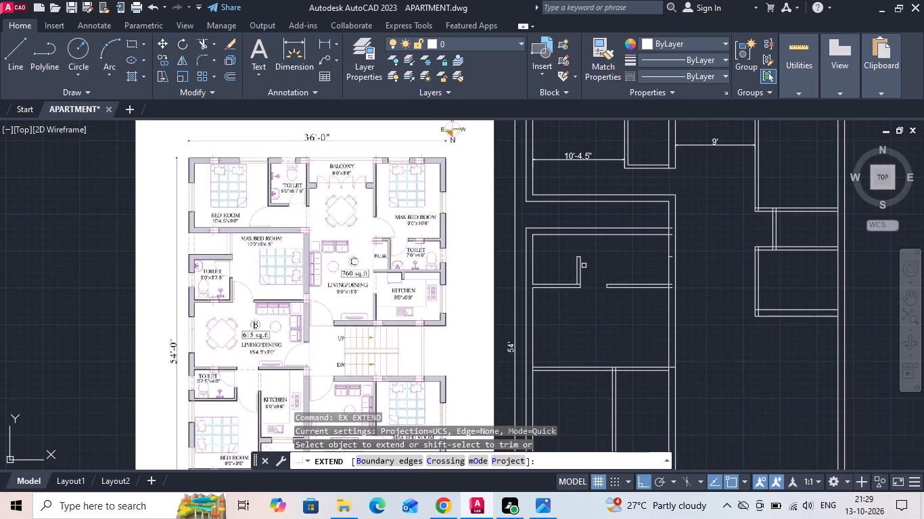
{"action": "left_click", "coordinate": [582, 270]}
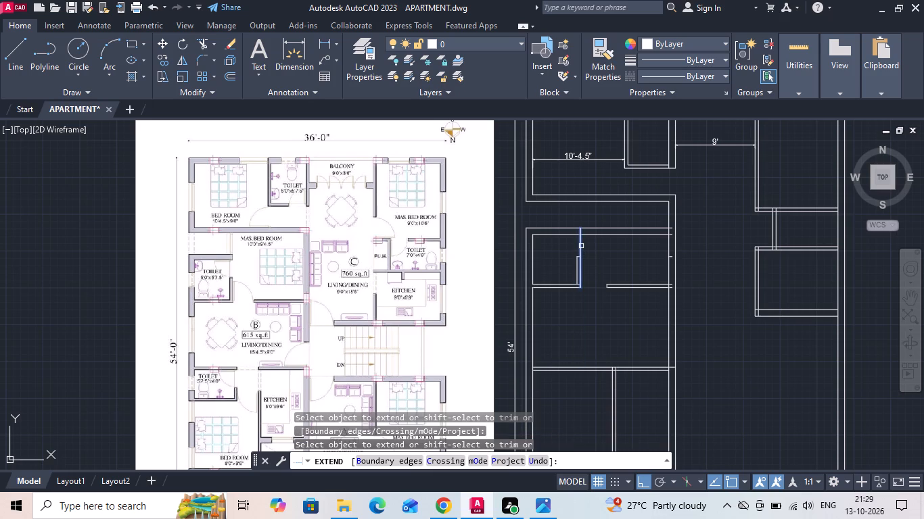
{"action": "left_click", "coordinate": [581, 244]}
{"action": "left_click", "coordinate": [580, 242]}
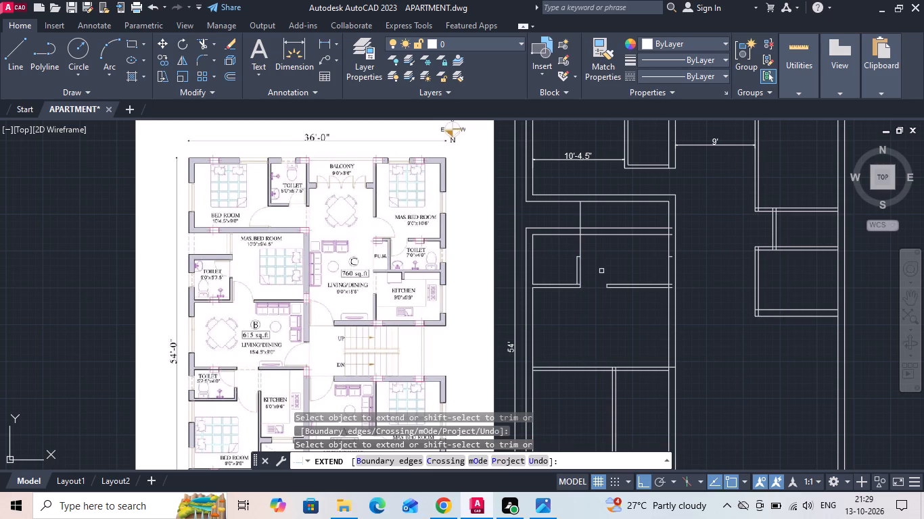
{"action": "key", "text": "Escape"}
Trim the toilet's upper wall lines across the master bedroom, removing their leftover stubs in the wall between flats B and C.
{"action": "scroll", "coordinate": [227, 266], "scroll_direction": "up", "scroll_amount": 2}
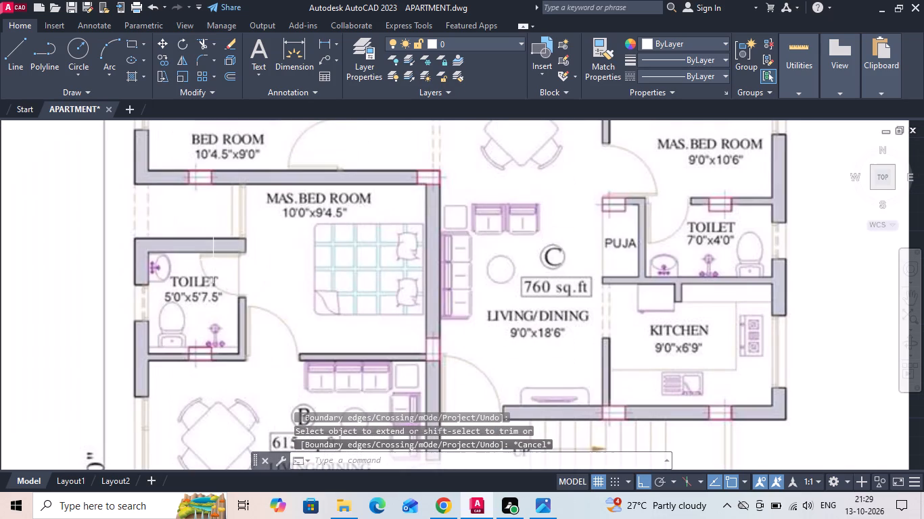
{"action": "scroll", "coordinate": [158, 257], "scroll_direction": "down", "scroll_amount": 2}
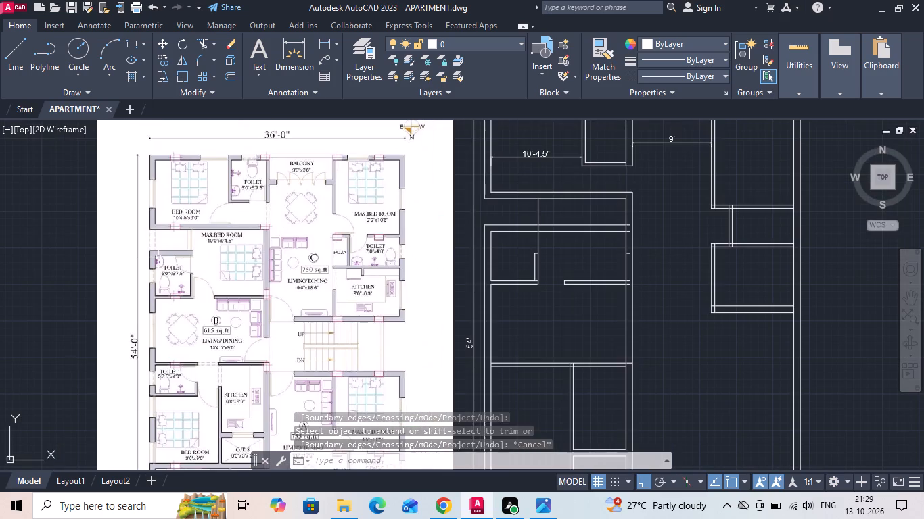
{"action": "type", "text": "TR"}
{"action": "key", "text": "space"}
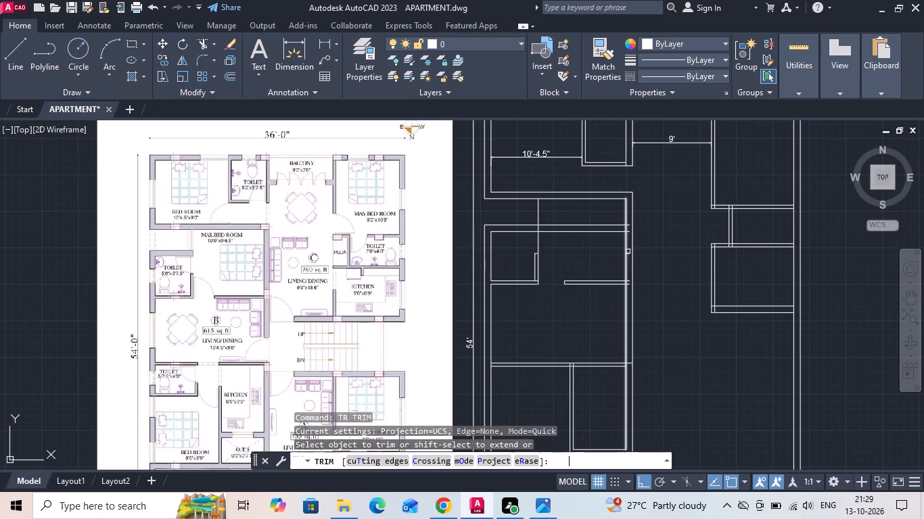
{"action": "left_click_drag", "start_coordinate": [604, 215], "coordinate": [602, 228]}
{"action": "left_click", "coordinate": [601, 245]}
{"action": "scroll", "coordinate": [633, 214], "scroll_direction": "up", "scroll_amount": 2}
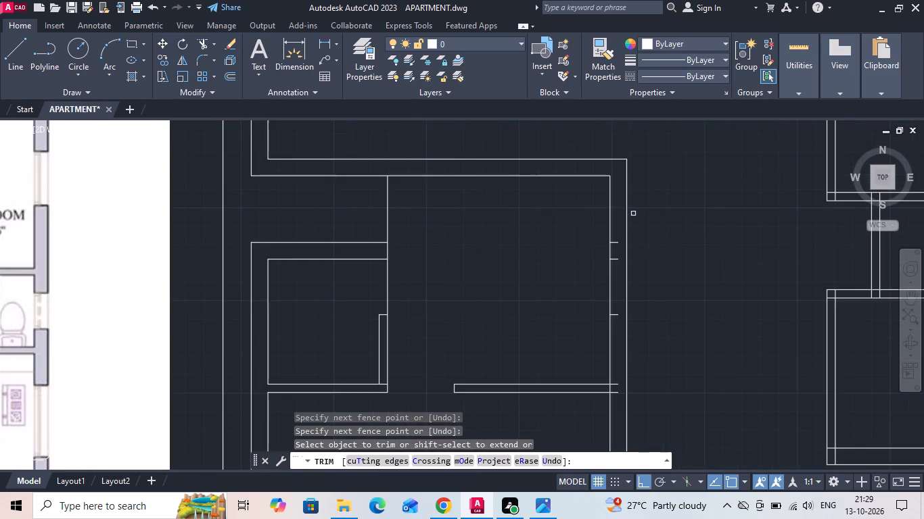
{"action": "left_click", "coordinate": [615, 230]}
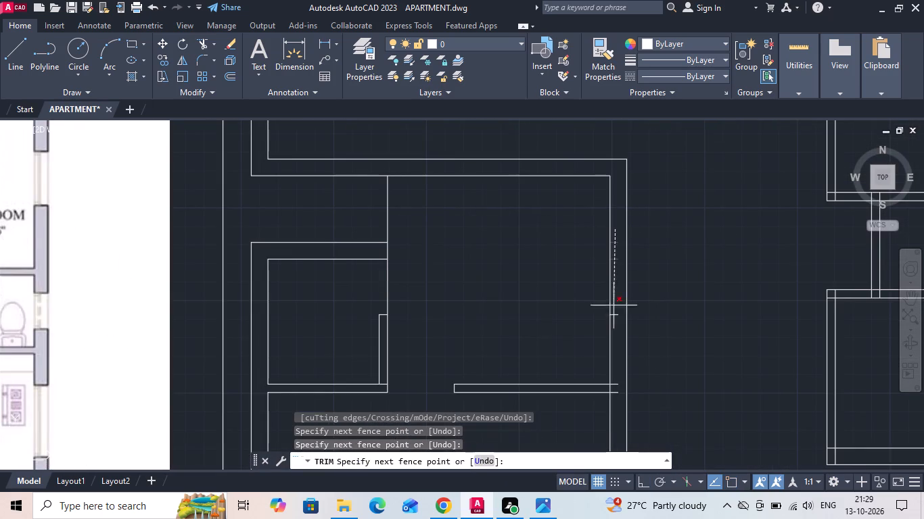
{"action": "left_click", "coordinate": [616, 411]}
Trim the extended line across the toilet door opening and the overlapping lines at the toilet corner and the living/dining wall's junction with the B/C wall.
{"action": "scroll", "coordinate": [547, 272], "scroll_direction": "down", "scroll_amount": 1}
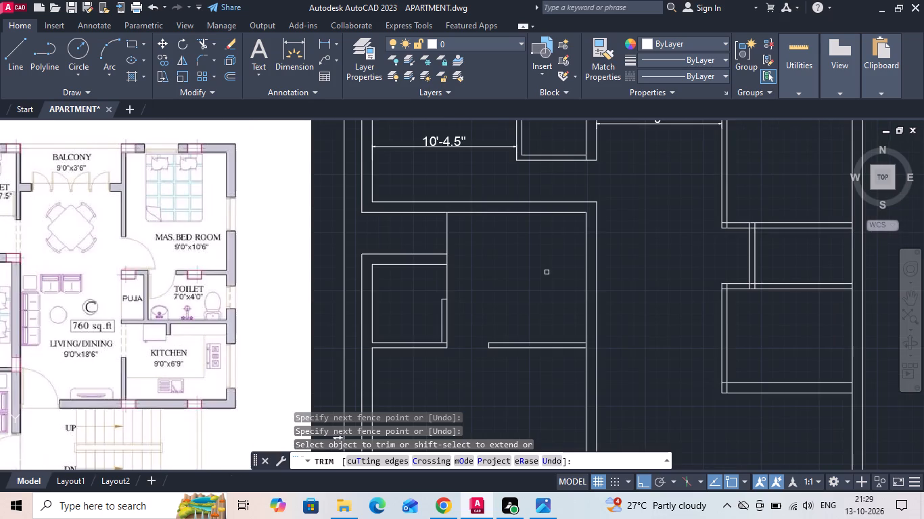
{"action": "left_click", "coordinate": [445, 283]}
{"action": "scroll", "coordinate": [435, 352], "scroll_direction": "up", "scroll_amount": 2}
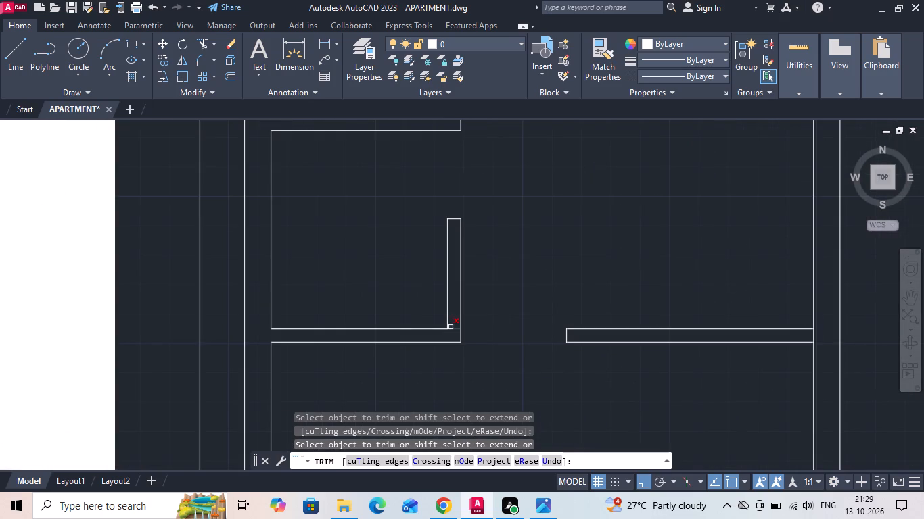
{"action": "left_click", "coordinate": [451, 327]}
{"action": "scroll", "coordinate": [533, 237], "scroll_direction": "down", "scroll_amount": 2}
{"action": "scroll", "coordinate": [588, 246], "scroll_direction": "down", "scroll_amount": 1}
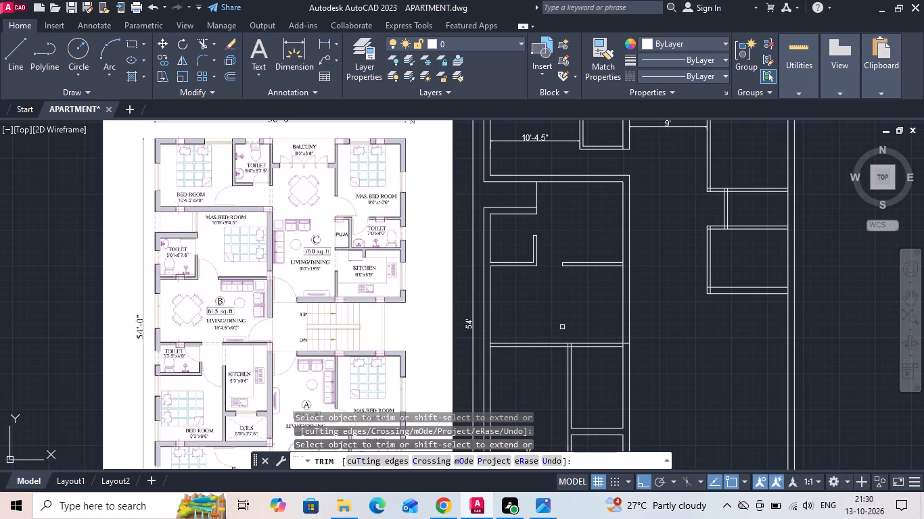
{"action": "scroll", "coordinate": [623, 268], "scroll_direction": "up", "scroll_amount": 2}
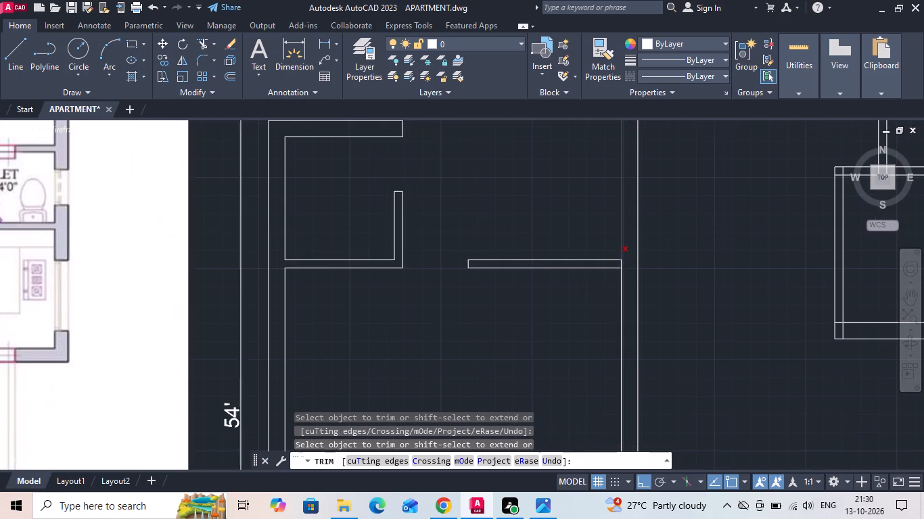
{"action": "left_click", "coordinate": [622, 265]}
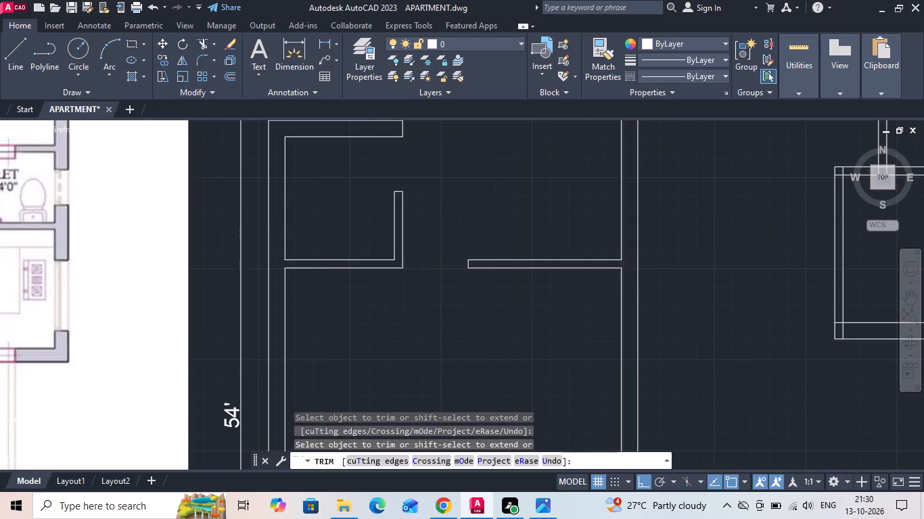
{"action": "scroll", "coordinate": [547, 316], "scroll_direction": "down", "scroll_amount": 2}
{"action": "middle_click_drag", "start_coordinate": [504, 343], "coordinate": [531, 242]}
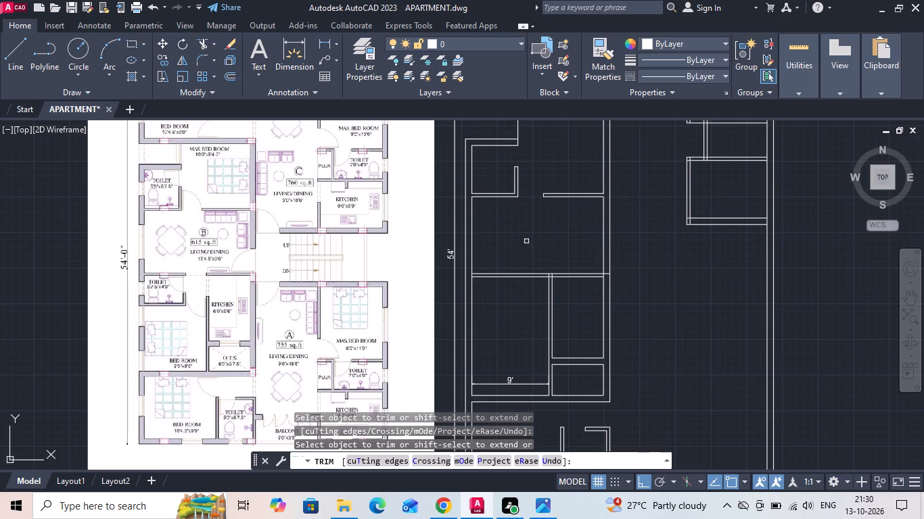
{"action": "key", "text": "Escape"}
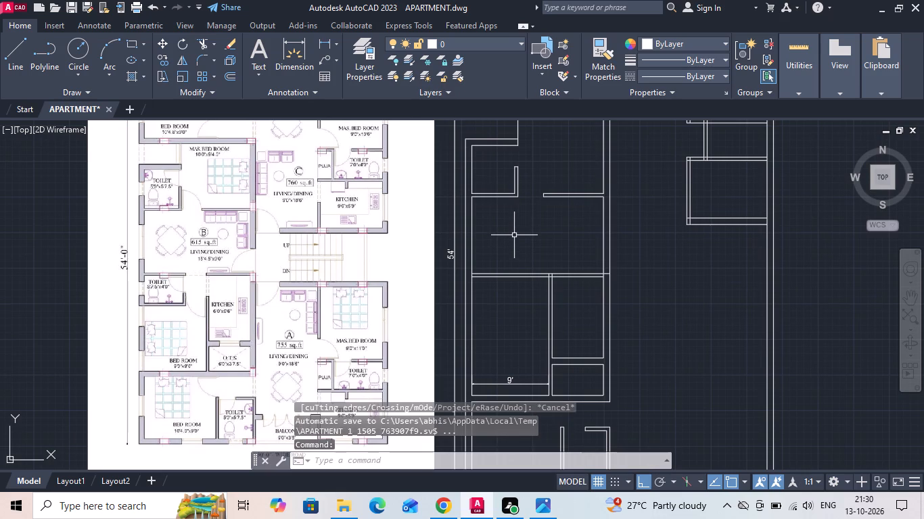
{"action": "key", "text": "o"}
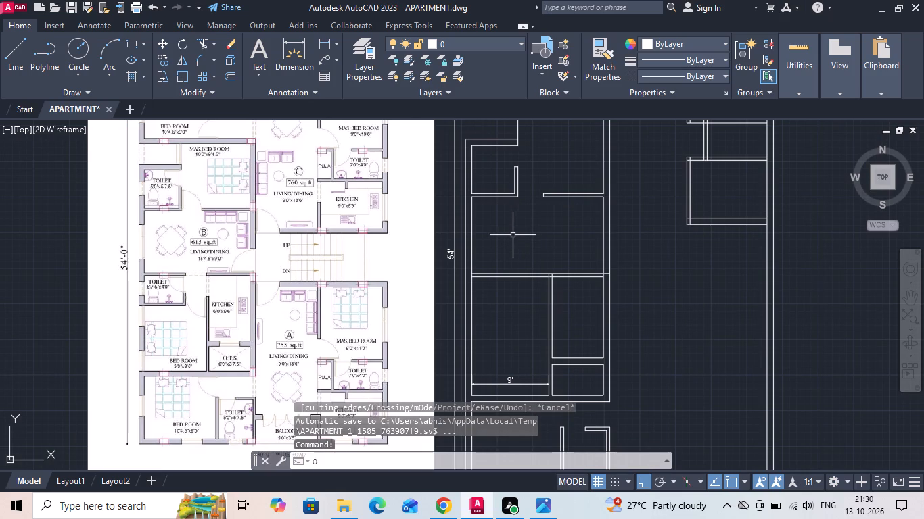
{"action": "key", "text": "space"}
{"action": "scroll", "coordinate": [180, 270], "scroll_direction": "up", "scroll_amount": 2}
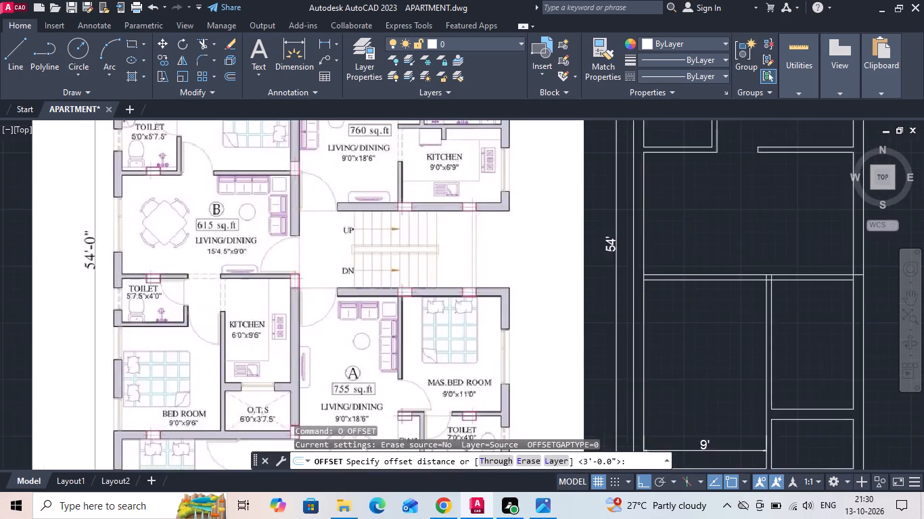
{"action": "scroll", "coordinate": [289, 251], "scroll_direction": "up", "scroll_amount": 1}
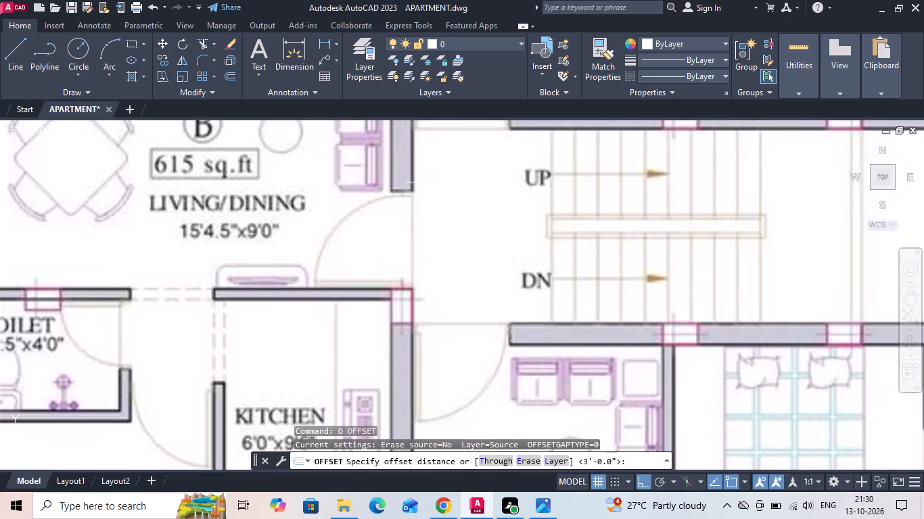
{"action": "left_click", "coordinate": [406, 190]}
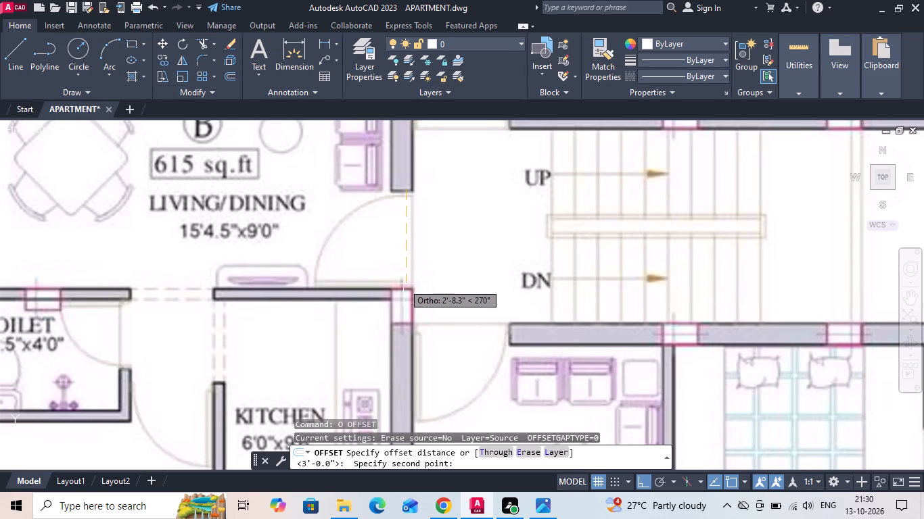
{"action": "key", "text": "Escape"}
Offset the upper line of the wall between flat B's living/dining room and kitchen 3' upward to mark the entrance door width.
{"action": "scroll", "coordinate": [310, 294], "scroll_direction": "down", "scroll_amount": 2}
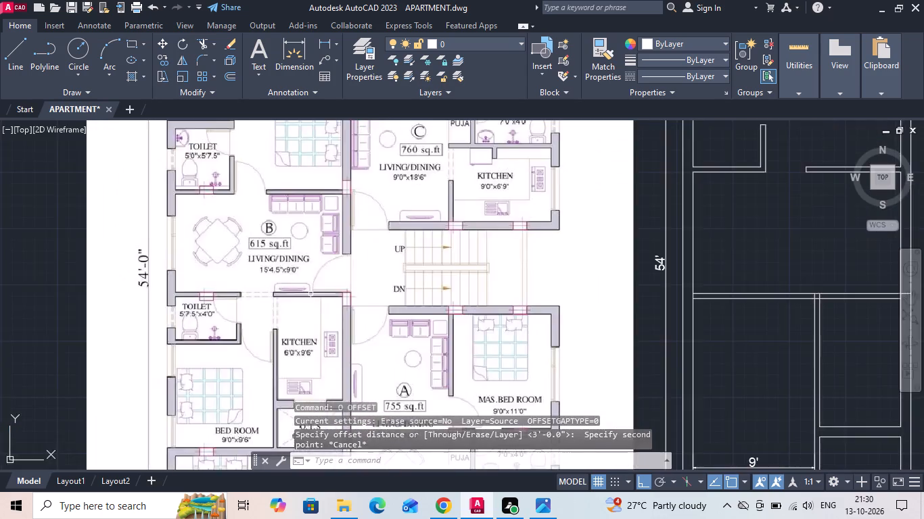
{"action": "scroll", "coordinate": [310, 294], "scroll_direction": "down", "scroll_amount": 2}
{"action": "scroll", "coordinate": [511, 266], "scroll_direction": "up", "scroll_amount": 2}
{"action": "middle_click_drag", "start_coordinate": [508, 291], "coordinate": [497, 248]}
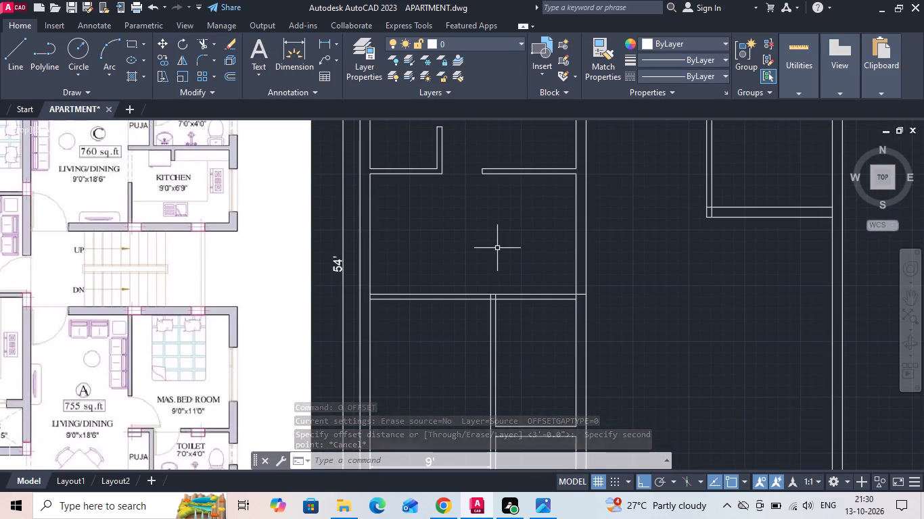
{"action": "type", "text": "O"}
{"action": "key", "text": "space"}
{"action": "type", "text": "3'"}
{"action": "key", "text": "Return"}
{"action": "scroll", "coordinate": [540, 303], "scroll_direction": "down", "scroll_amount": 1}
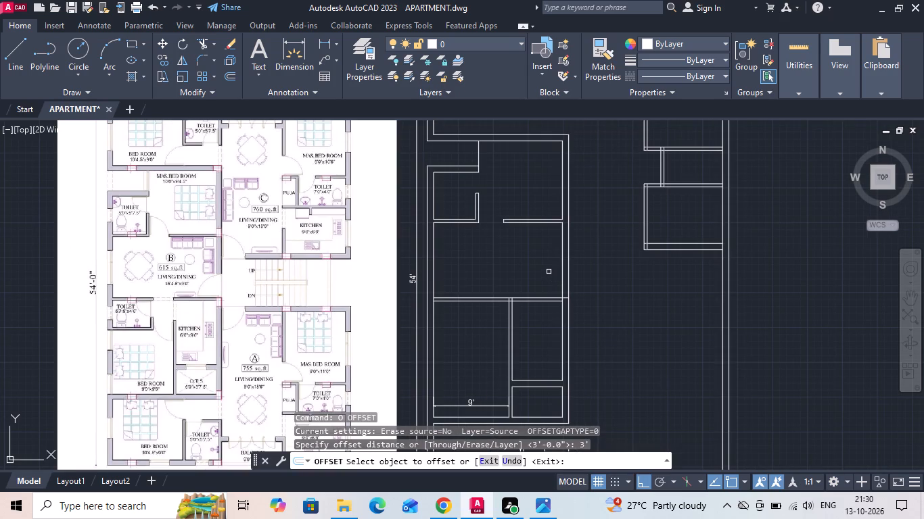
{"action": "scroll", "coordinate": [549, 272], "scroll_direction": "down", "scroll_amount": 1}
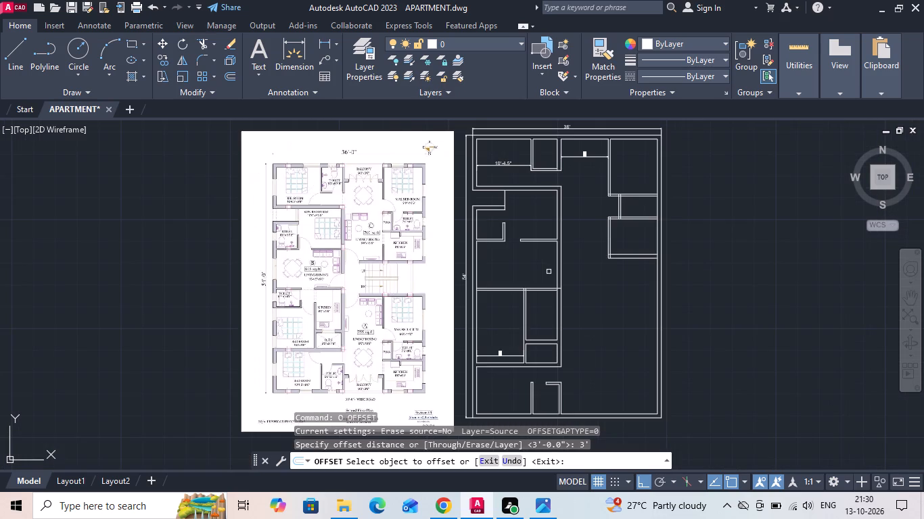
{"action": "scroll", "coordinate": [549, 275], "scroll_direction": "up", "scroll_amount": 2}
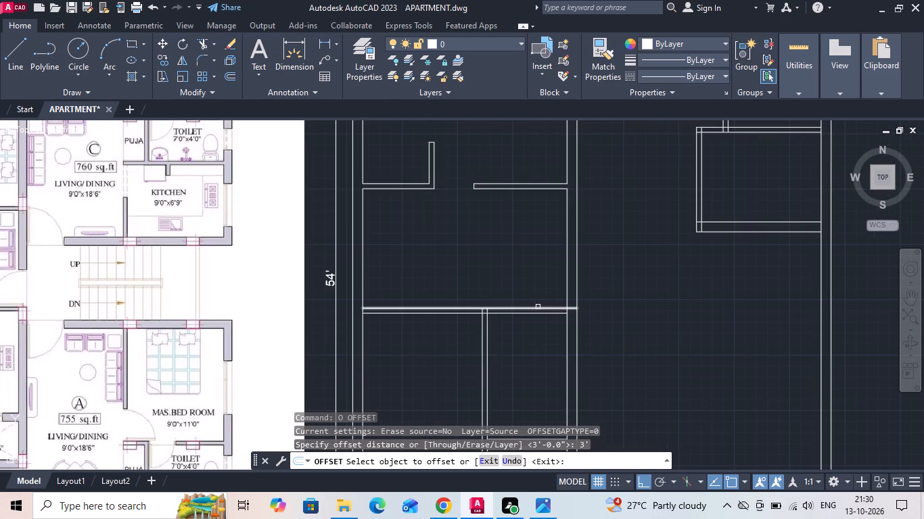
{"action": "left_click", "coordinate": [538, 307]}
{"action": "left_click", "coordinate": [544, 284]}
{"action": "key", "text": "Escape"}
Trim the B/C wall lines between the 3' offset line and the kitchen wall, cutting the offset line back to cap the wall end.
{"action": "type", "text": "TR"}
{"action": "key", "text": "space"}
{"action": "left_click_drag", "start_coordinate": [506, 261], "coordinate": [635, 293]}
{"action": "scroll", "coordinate": [450, 251], "scroll_direction": "down", "scroll_amount": 1}
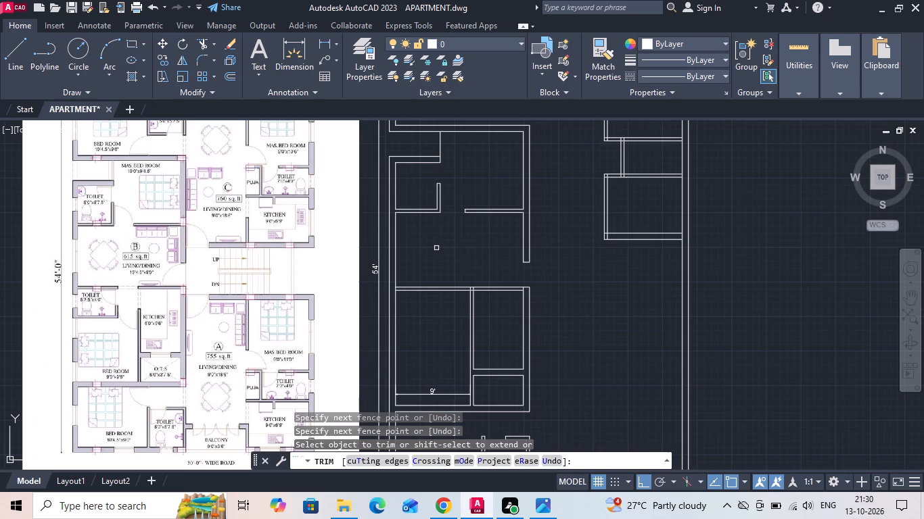
{"action": "key", "text": "Escape"}
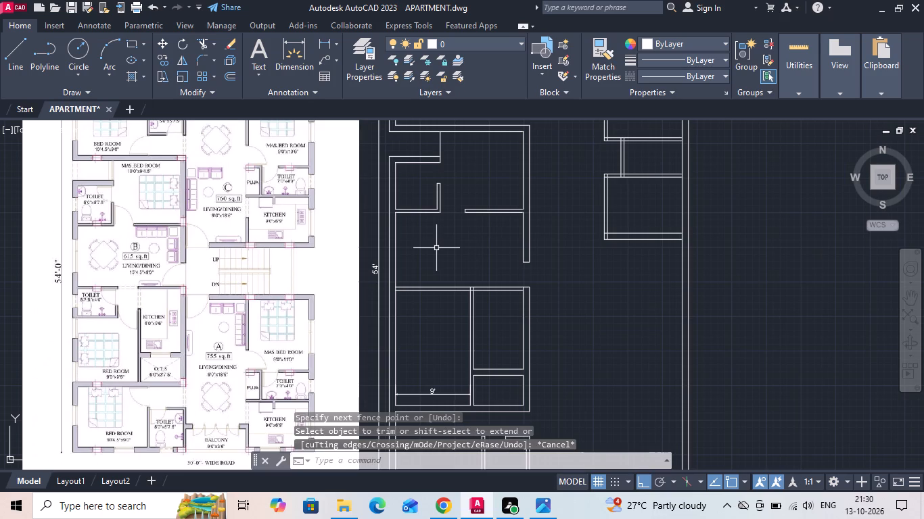
Offset the lower line of flat B's living/dining wall 4' downward to set the toilet's depth.
{"action": "scroll", "coordinate": [436, 248], "scroll_direction": "down", "scroll_amount": 2}
{"action": "scroll", "coordinate": [492, 324], "scroll_direction": "up", "scroll_amount": 1}
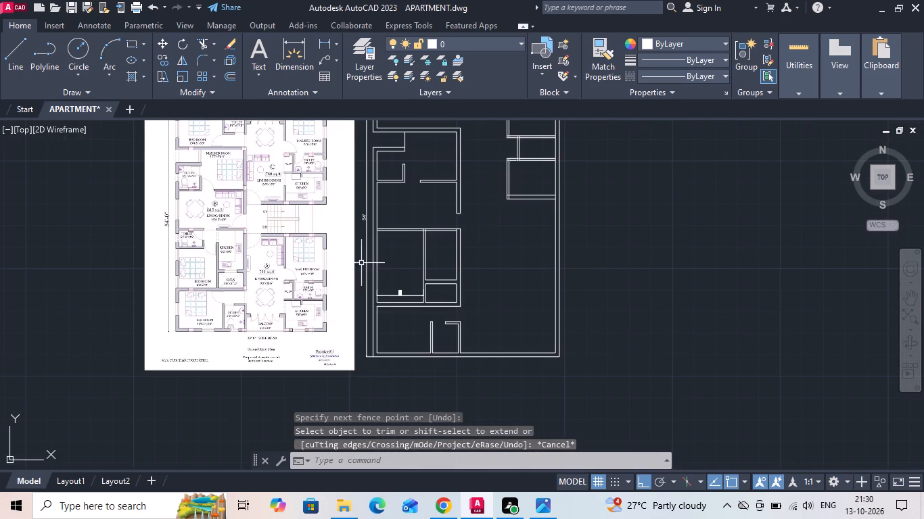
{"action": "scroll", "coordinate": [367, 255], "scroll_direction": "up", "scroll_amount": 1}
{"action": "middle_click_drag", "start_coordinate": [381, 259], "coordinate": [429, 260]}
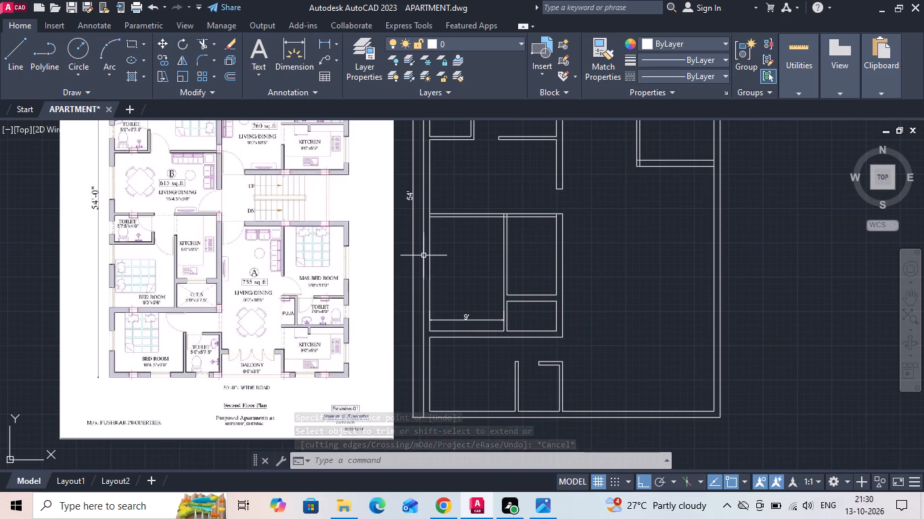
{"action": "type", "text": "O"}
{"action": "key", "text": "space"}
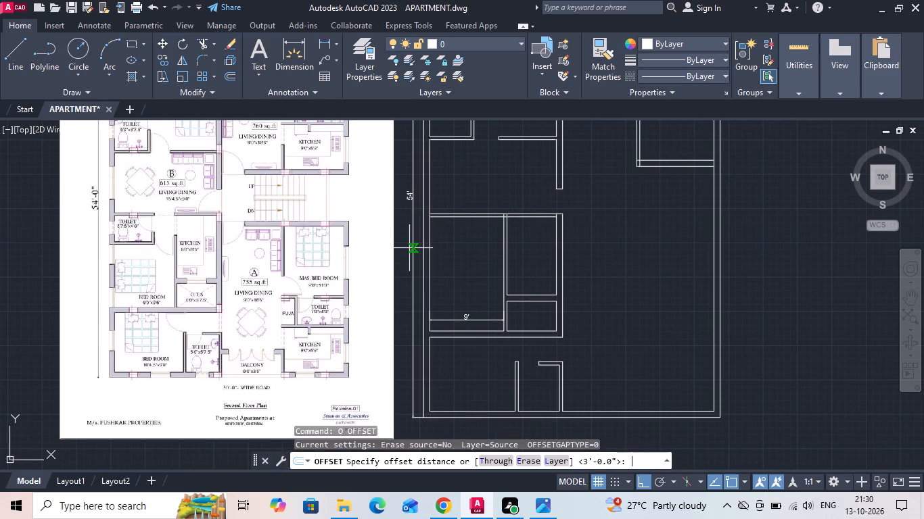
{"action": "type", "text": "4'"}
{"action": "key", "text": "Return"}
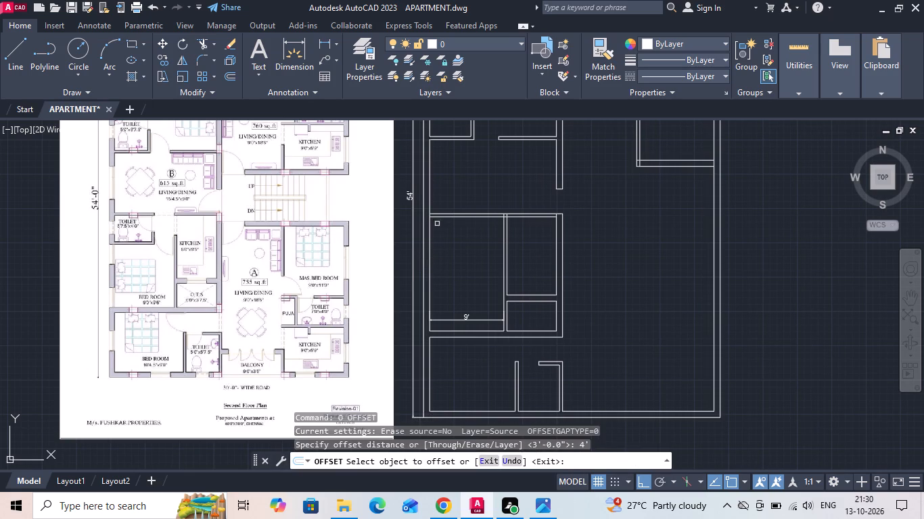
{"action": "left_click", "coordinate": [457, 218]}
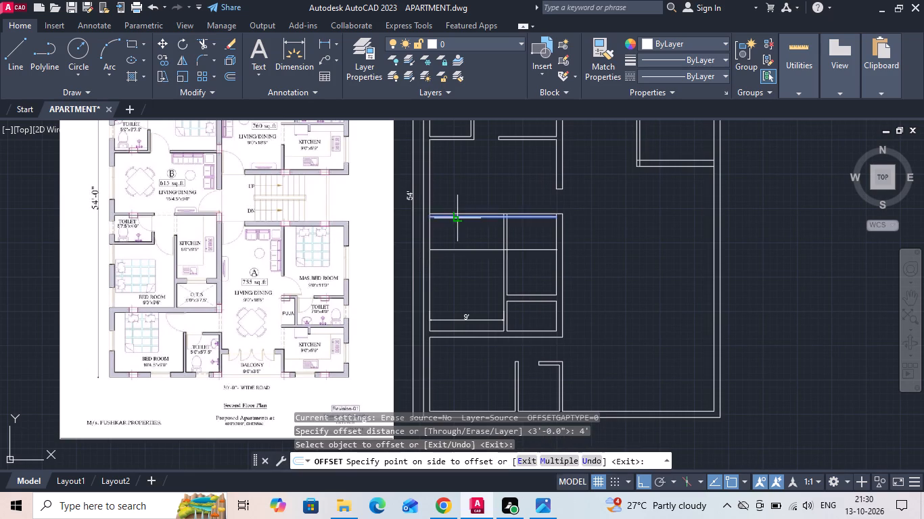
{"action": "left_click", "coordinate": [445, 256]}
{"action": "key", "text": "Escape"}
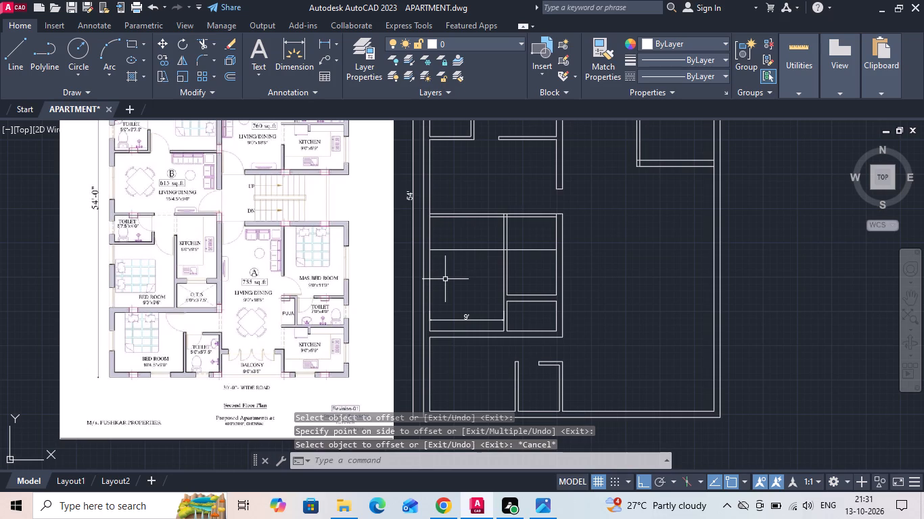
Offset the new toilet line 4.5" downward to give the toilet's lower wall its thickness.
{"action": "type", "text": "O"}
{"action": "key", "text": "space"}
{"action": "key", "text": "4"}
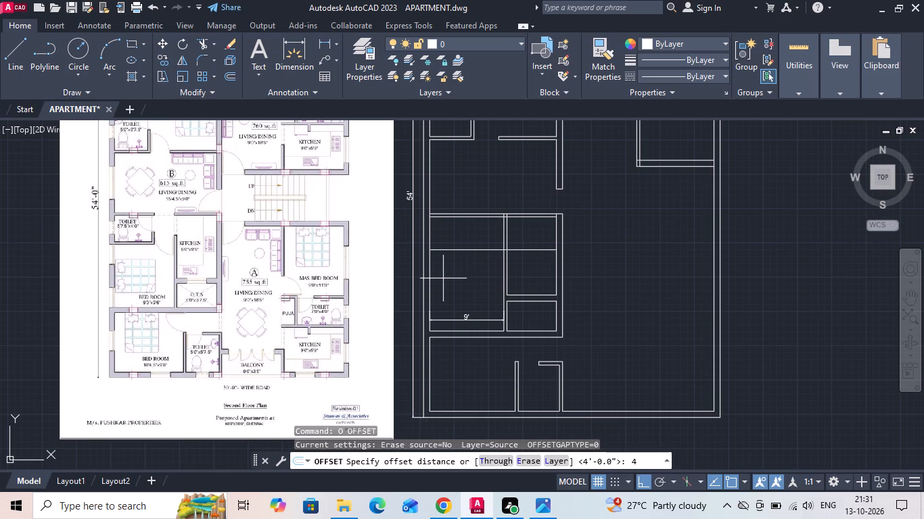
{"action": "key", "text": "period"}
{"action": "key", "text": "5"}
{"action": "key", "text": "space"}
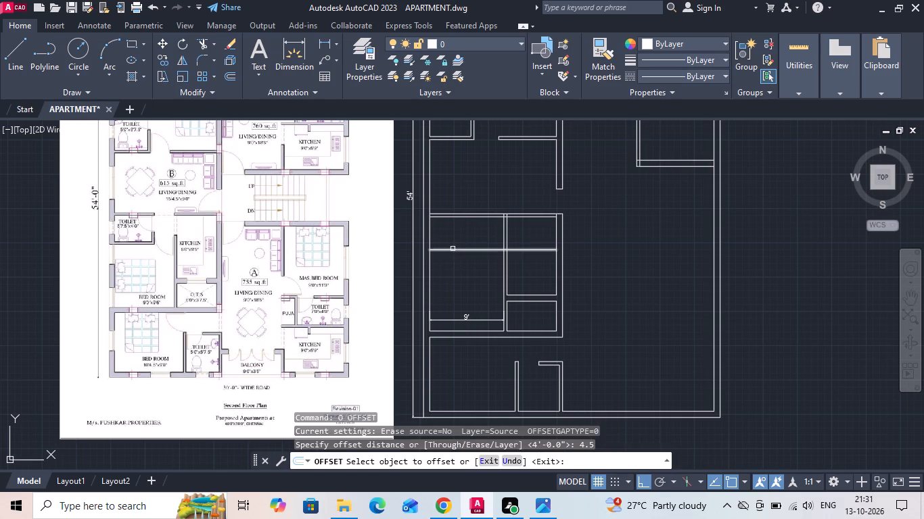
{"action": "left_click", "coordinate": [453, 249]}
{"action": "left_click", "coordinate": [448, 273]}
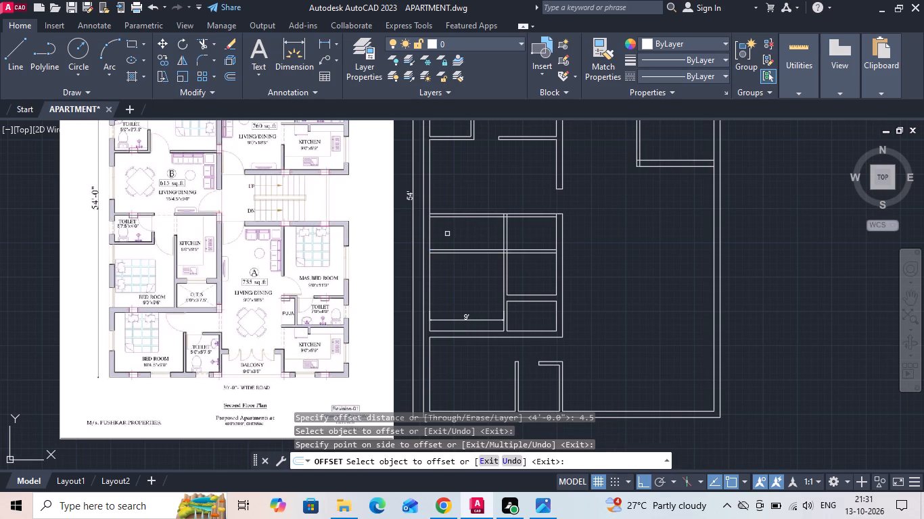
{"action": "key", "text": "Escape"}
Offset the inner line of the left outer wall 5'7.5" inward to set the toilet's width.
{"action": "scroll", "coordinate": [119, 223], "scroll_direction": "up", "scroll_amount": 1}
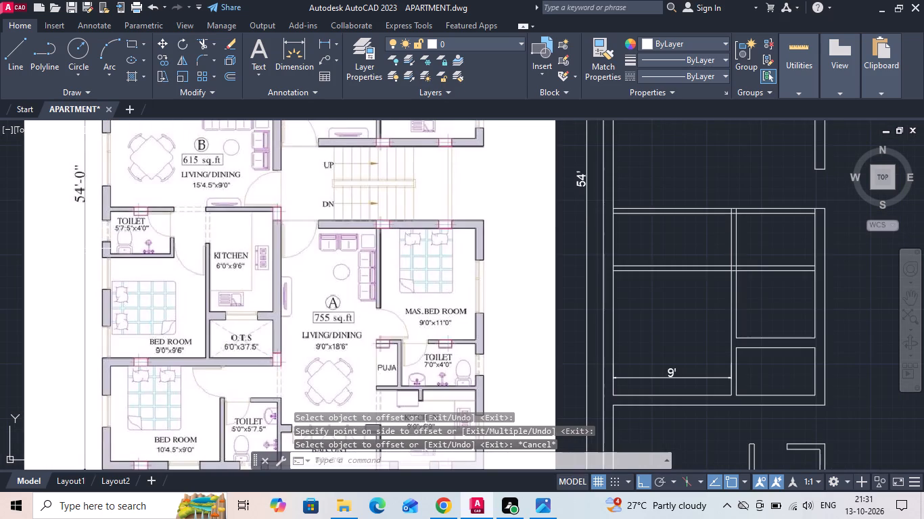
{"action": "scroll", "coordinate": [84, 270], "scroll_direction": "down", "scroll_amount": 1}
{"action": "scroll", "coordinate": [465, 261], "scroll_direction": "up", "scroll_amount": 1}
{"action": "type", "text": "O"}
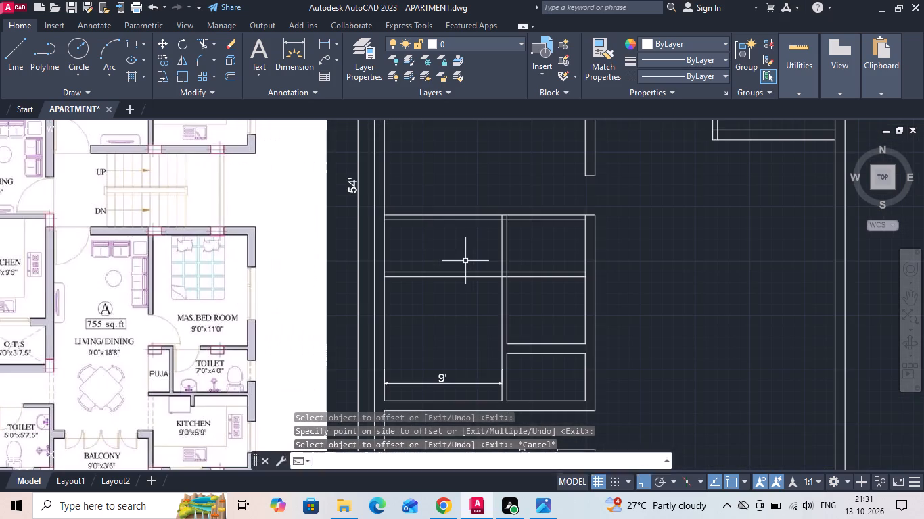
{"action": "key", "text": "space"}
{"action": "type", "text": "5'"}
{"action": "type", "text": "7."}
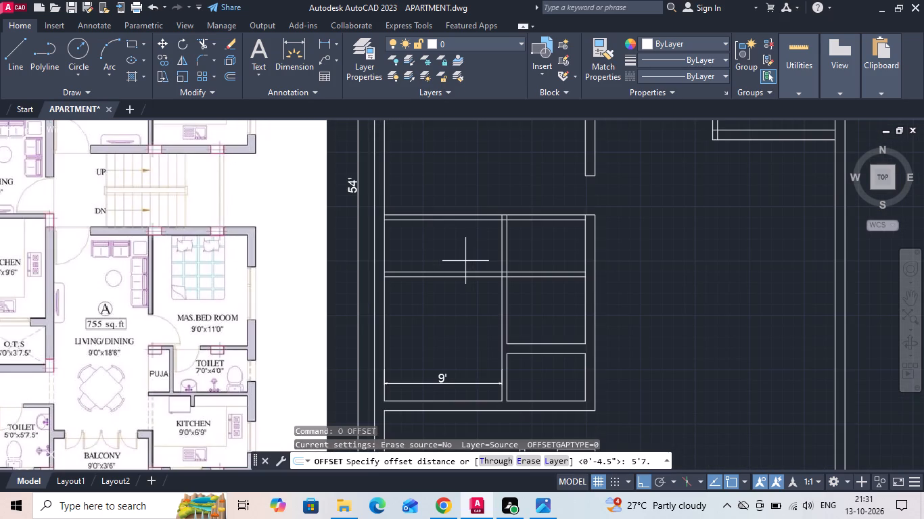
{"action": "key", "text": "5"}
{"action": "key", "text": "space"}
{"action": "left_click", "coordinate": [386, 245]}
{"action": "left_click", "coordinate": [418, 247]}
{"action": "key", "text": "Escape"}
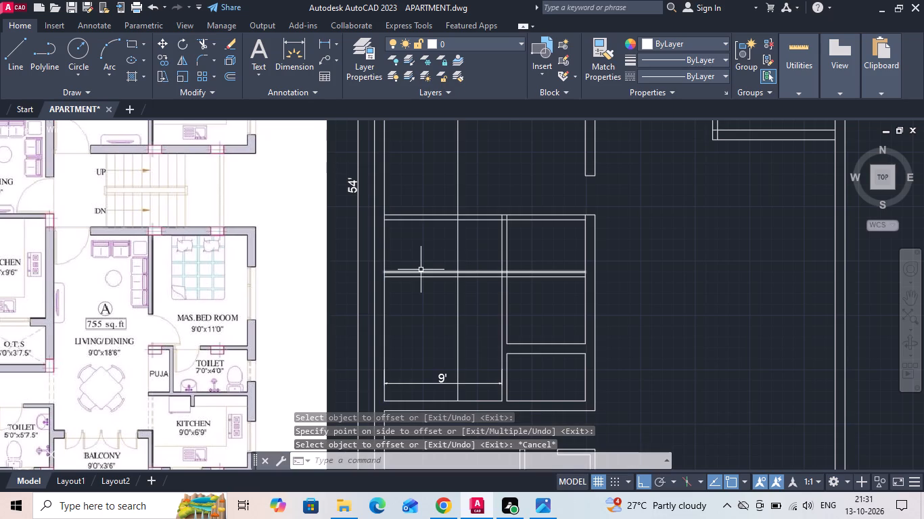
Offset the toilet's width line 4.5" toward the kitchen to form the toilet's side wall.
{"action": "type", "text": "O 4"}
{"action": "key", "text": "period"}
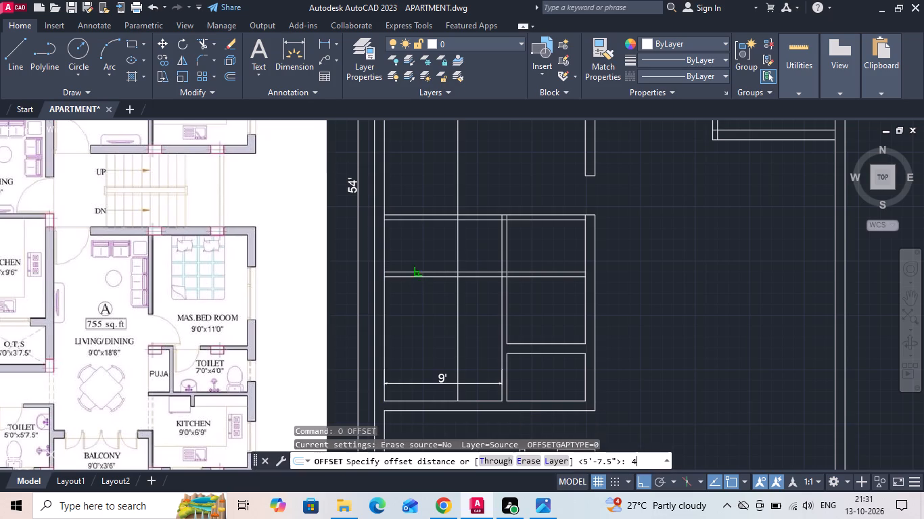
{"action": "type", "text": "5"}
{"action": "key", "text": "space"}
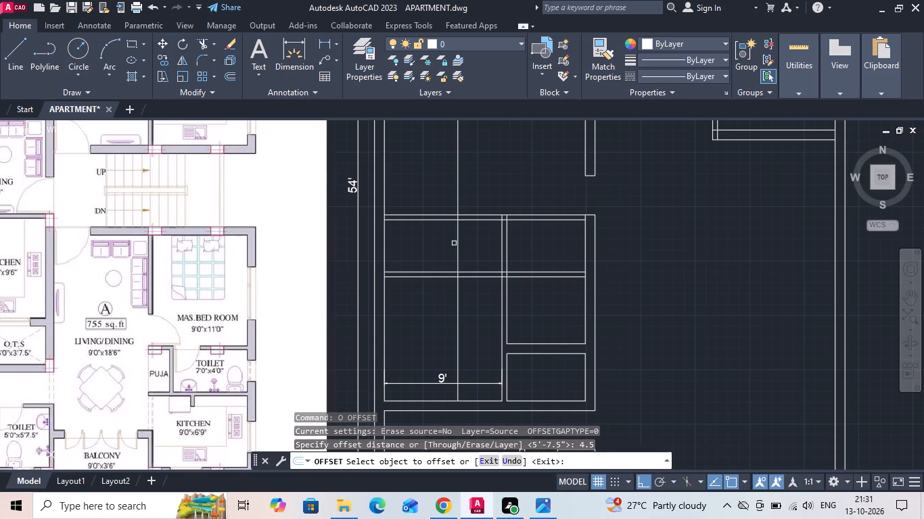
{"action": "left_click", "coordinate": [459, 245]}
{"action": "left_click", "coordinate": [501, 238]}
{"action": "key", "text": "Escape"}
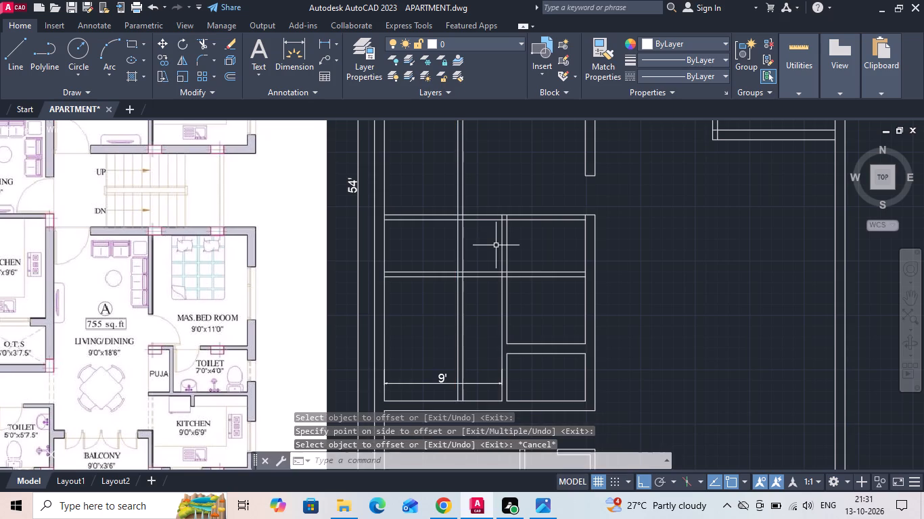
Trim the toilet's side wall lines above and below the toilet, and the horizontal lines across the passage between toilet and kitchen.
{"action": "type", "text": "TR"}
{"action": "key", "text": "space"}
{"action": "left_click_drag", "start_coordinate": [435, 190], "coordinate": [501, 178]}
{"action": "scroll", "coordinate": [418, 292], "scroll_direction": "down", "scroll_amount": 1}
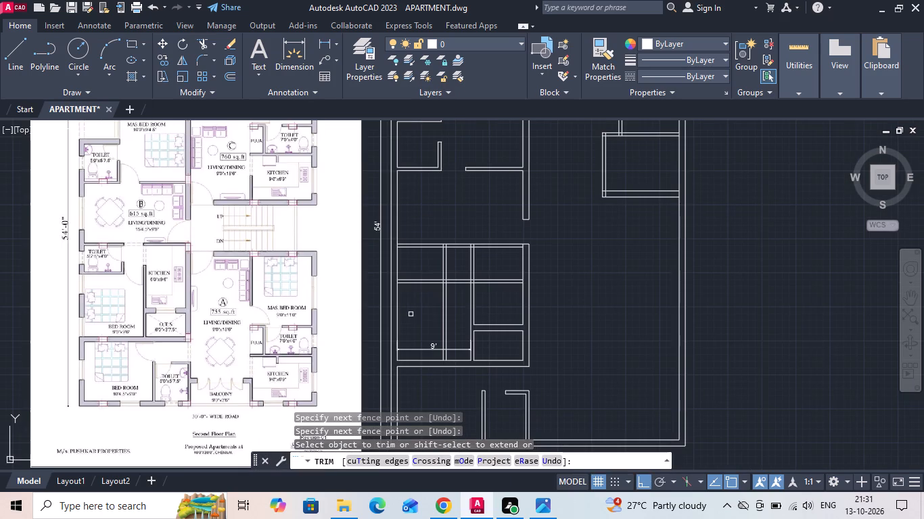
{"action": "scroll", "coordinate": [435, 289], "scroll_direction": "up", "scroll_amount": 1}
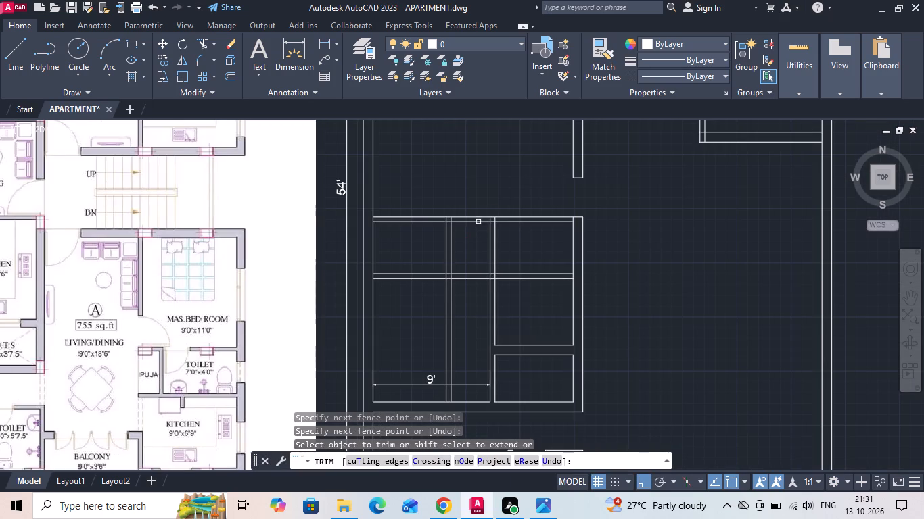
{"action": "left_click", "coordinate": [469, 208]}
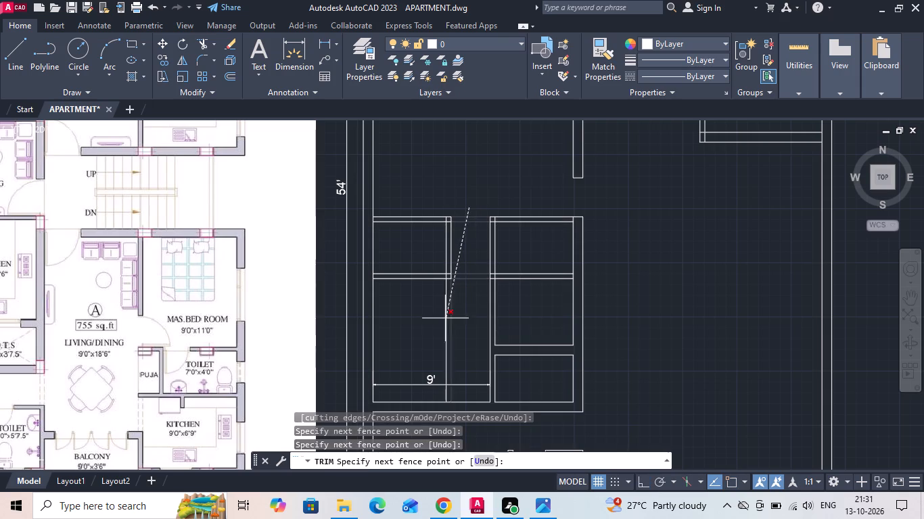
{"action": "left_click", "coordinate": [445, 320]}
{"action": "scroll", "coordinate": [445, 322], "scroll_direction": "down", "scroll_amount": 1}
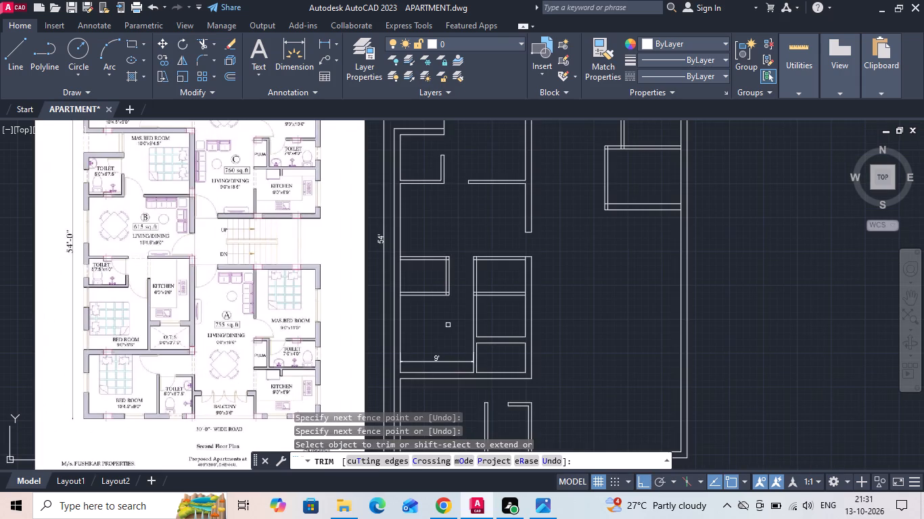
{"action": "key", "text": "Escape"}
Measure the passage width between the toilet's side wall and the kitchen wall with a linear dimension.
{"action": "left_click", "coordinate": [319, 42]}
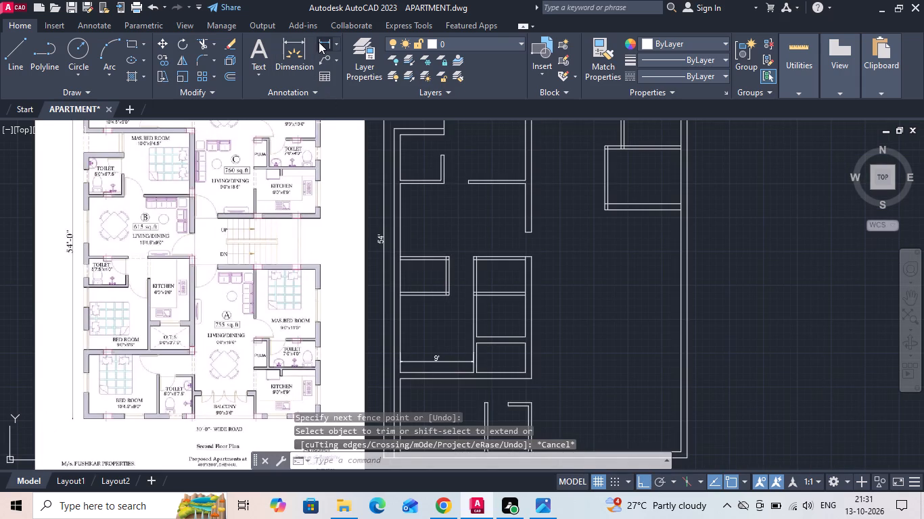
{"action": "scroll", "coordinate": [471, 282], "scroll_direction": "up", "scroll_amount": 3}
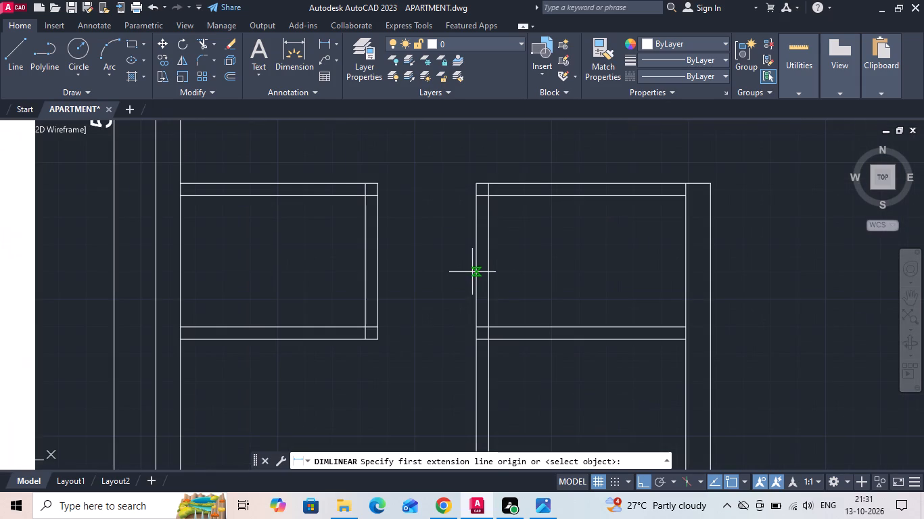
{"action": "left_click", "coordinate": [473, 269]}
{"action": "left_click", "coordinate": [377, 270]}
{"action": "key", "text": "Escape"}
Offset the toilet's upper inner wall line 2'6" downward to mark the toilet door width.
{"action": "scroll", "coordinate": [404, 266], "scroll_direction": "down", "scroll_amount": 1}
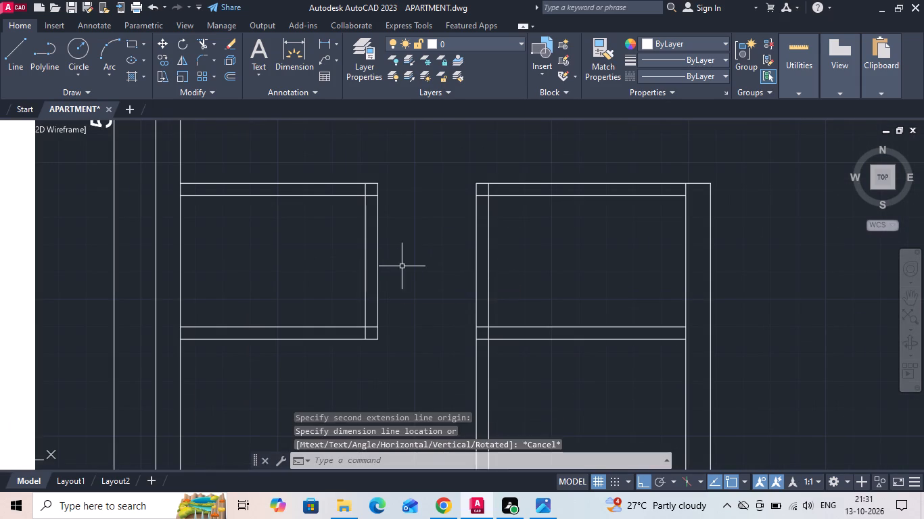
{"action": "scroll", "coordinate": [405, 266], "scroll_direction": "down", "scroll_amount": 2}
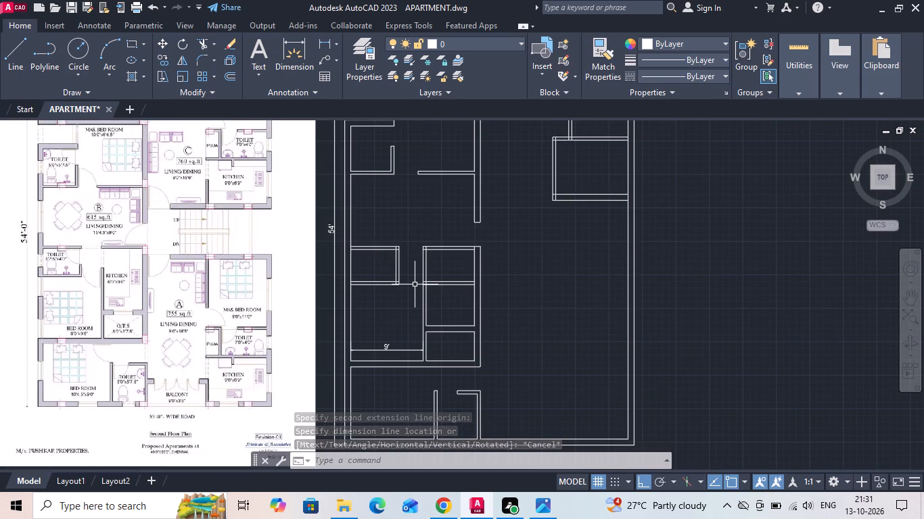
{"action": "type", "text": "O 2'"}
{"action": "type", "text": "6"}
{"action": "key", "text": "space"}
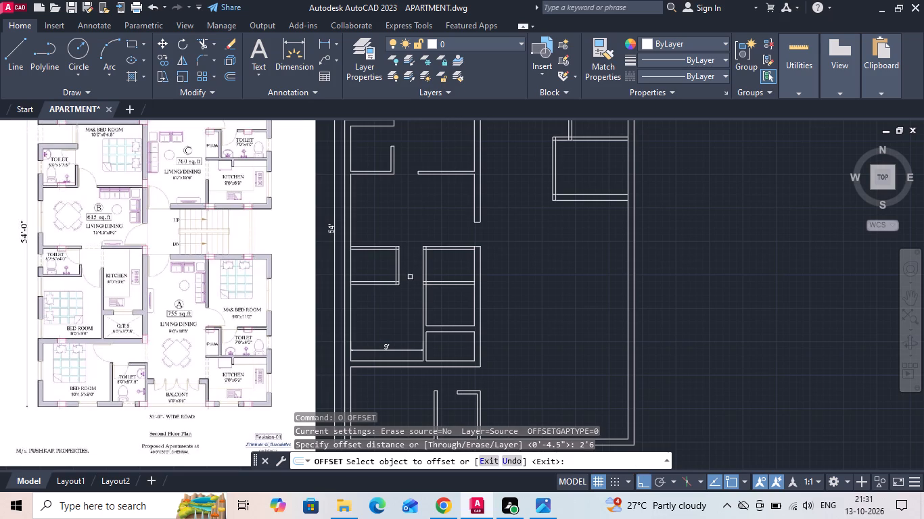
{"action": "scroll", "coordinate": [398, 260], "scroll_direction": "up", "scroll_amount": 1}
{"action": "left_click", "coordinate": [373, 241]}
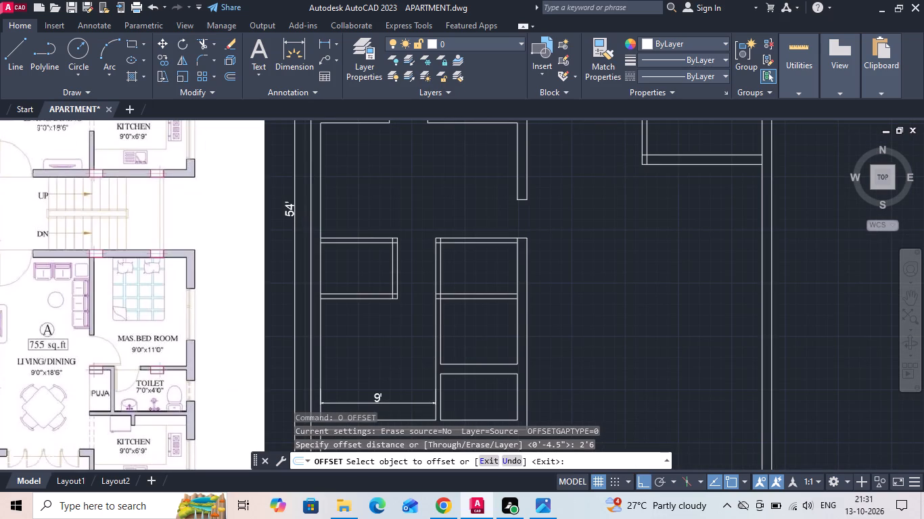
{"action": "left_click", "coordinate": [371, 243]}
{"action": "left_click", "coordinate": [374, 278]}
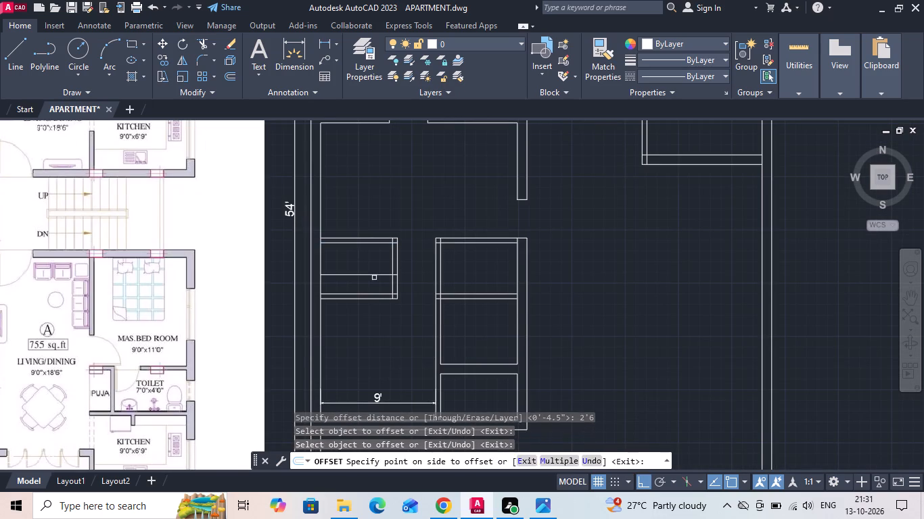
{"action": "key", "text": "Escape"}
Trim the toilet's side wall to open the 2'6" doorway, and clear the overlapping lines at the toilet's wall junctions and corner.
{"action": "type", "text": "TR"}
{"action": "key", "text": "space"}
{"action": "scroll", "coordinate": [388, 268], "scroll_direction": "up", "scroll_amount": 2}
{"action": "left_click_drag", "start_coordinate": [356, 299], "coordinate": [390, 258]}
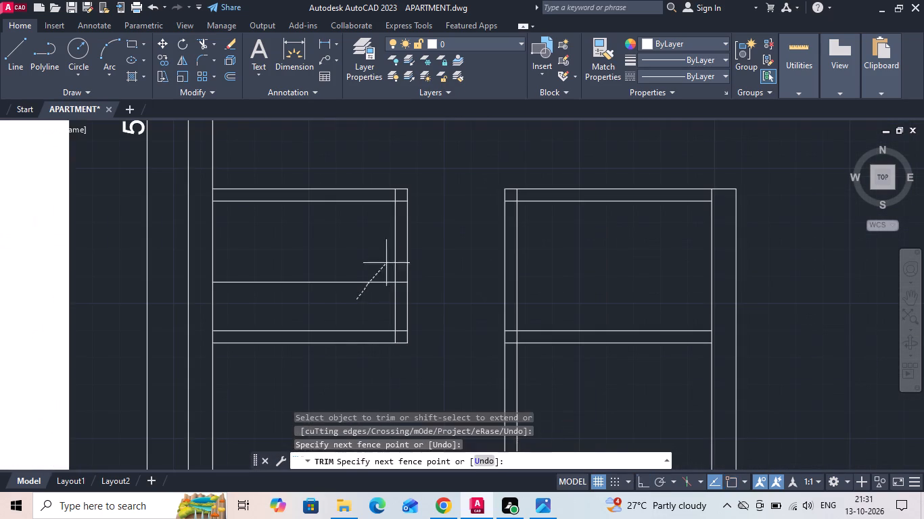
{"action": "left_click_drag", "start_coordinate": [390, 258], "coordinate": [428, 237]}
{"action": "left_click", "coordinate": [394, 194]}
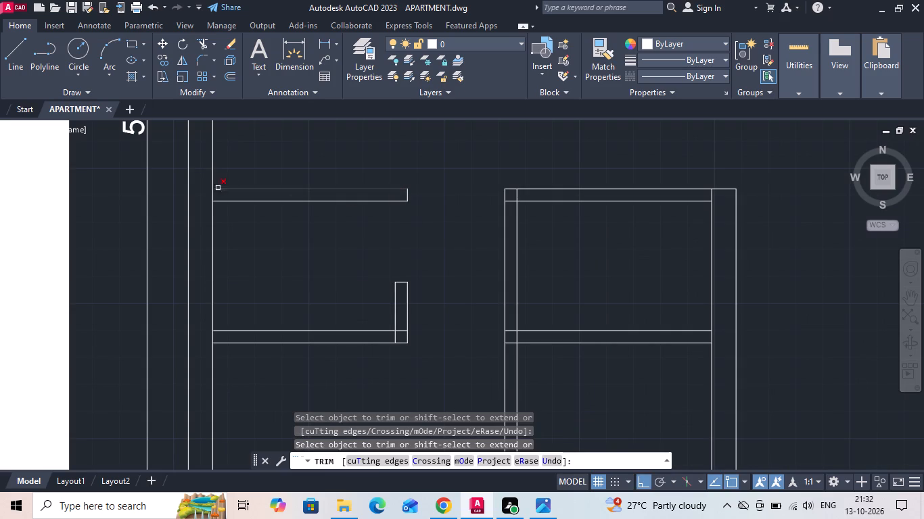
{"action": "left_click", "coordinate": [212, 193]}
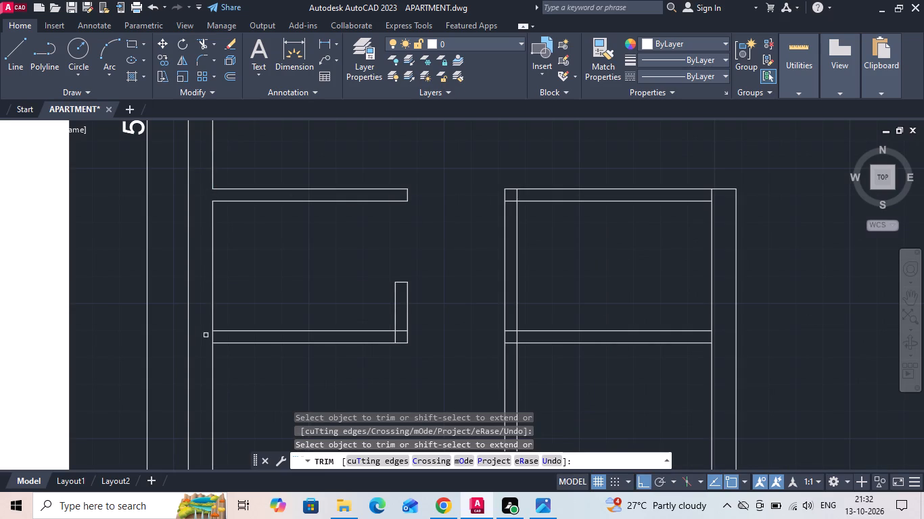
{"action": "left_click", "coordinate": [206, 335]}
{"action": "left_click", "coordinate": [405, 337]}
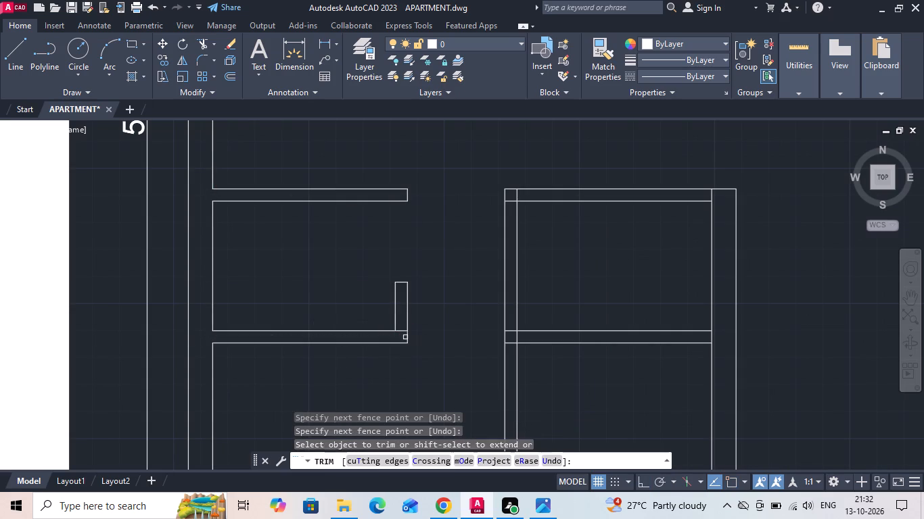
{"action": "left_click", "coordinate": [402, 330]}
{"action": "key", "text": "Escape"}
Offset the lower line of the wall above flat B's kitchen 3' downward to mark an opening in the kitchen's side wall.
{"action": "key", "text": "o"}
{"action": "key", "text": "space"}
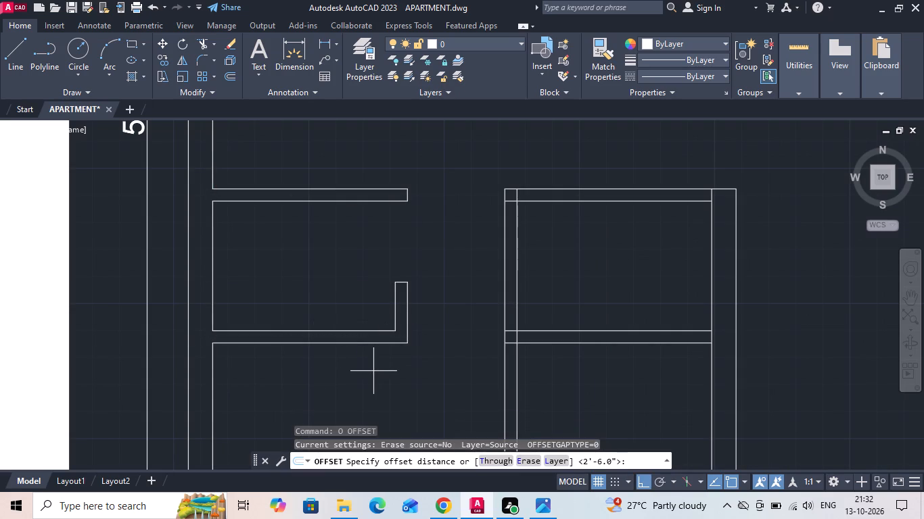
{"action": "type", "text": "3'"}
{"action": "key", "text": "Return"}
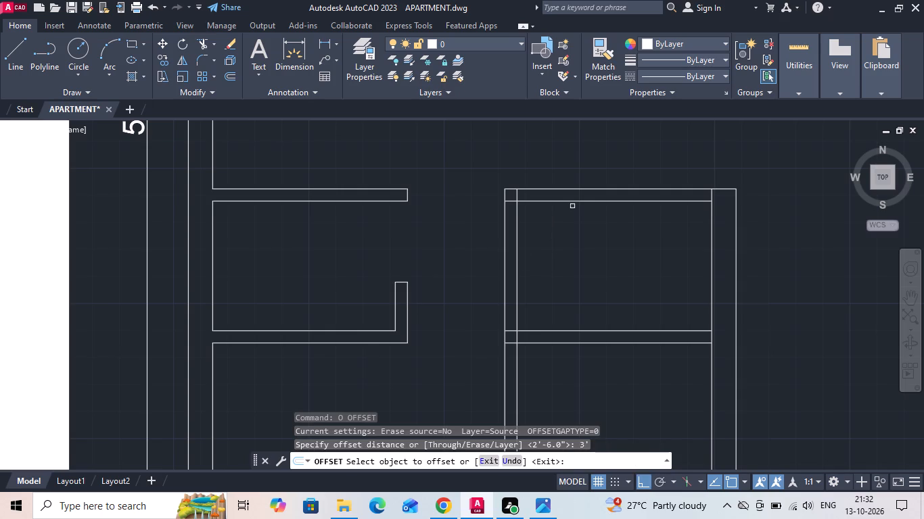
{"action": "left_click", "coordinate": [572, 201]}
{"action": "left_click", "coordinate": [561, 270]}
{"action": "key", "text": "Escape"}
Trim flat B's kitchen side wall to open the 3' doorway, clearing the leftover offset lines and overlaps at the wall junctions.
{"action": "type", "text": "TR"}
{"action": "key", "text": "space"}
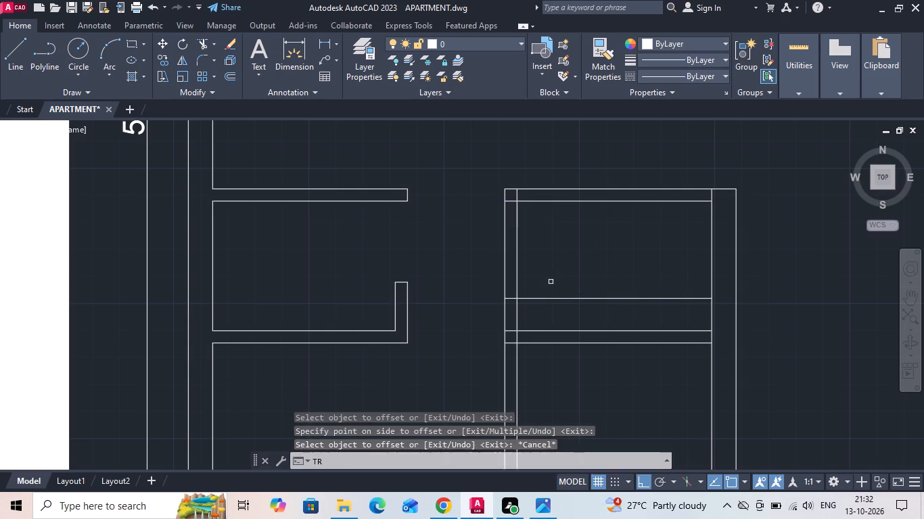
{"action": "left_click_drag", "start_coordinate": [549, 265], "coordinate": [487, 268]}
{"action": "left_click_drag", "start_coordinate": [547, 285], "coordinate": [540, 372]}
{"action": "scroll", "coordinate": [492, 341], "scroll_direction": "up", "scroll_amount": 1}
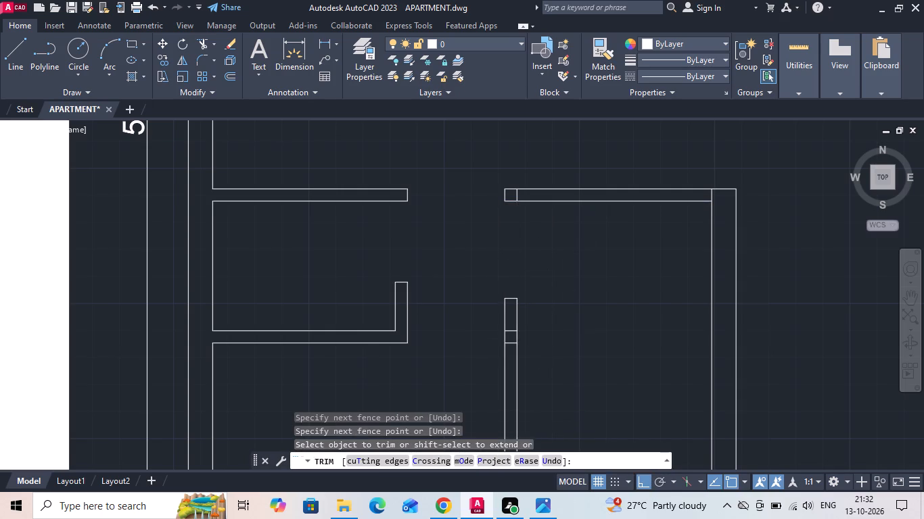
{"action": "left_click", "coordinate": [520, 361]}
{"action": "left_click", "coordinate": [520, 322]}
{"action": "scroll", "coordinate": [417, 371], "scroll_direction": "down", "scroll_amount": 1}
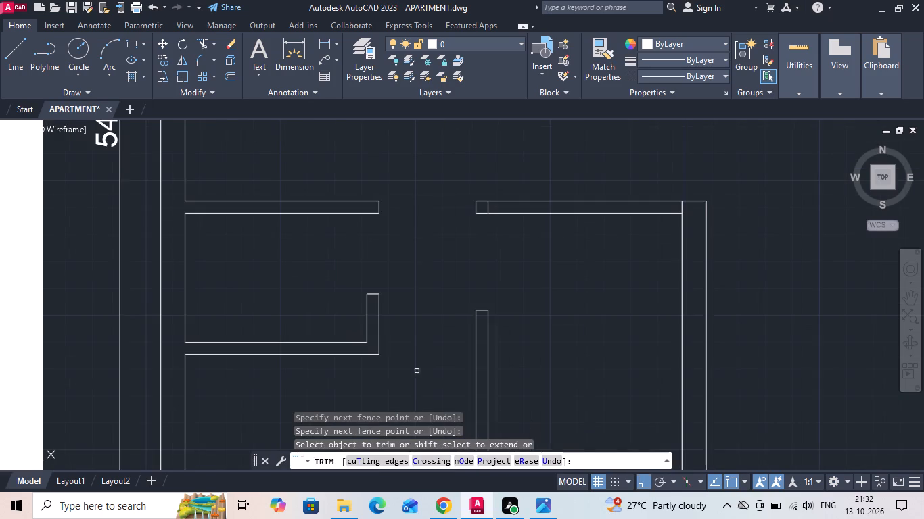
{"action": "left_click", "coordinate": [488, 209]}
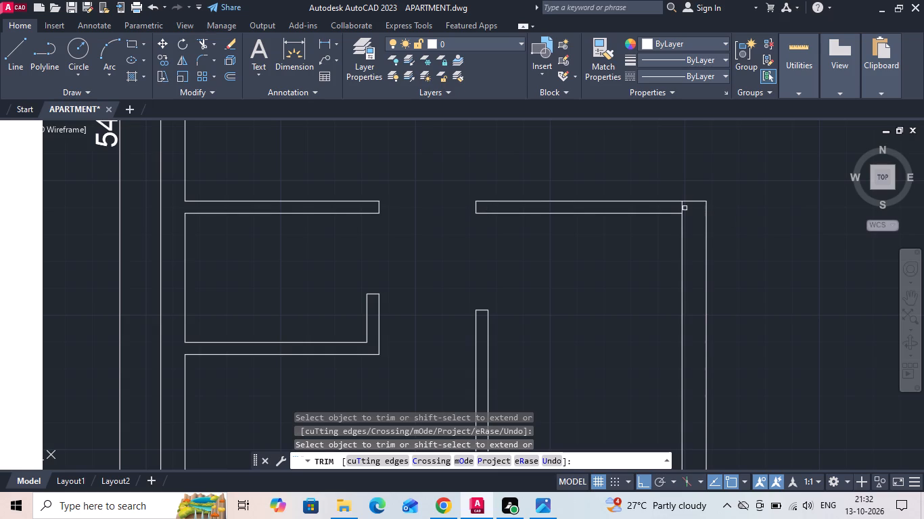
{"action": "left_click", "coordinate": [684, 207]}
{"action": "scroll", "coordinate": [488, 229], "scroll_direction": "down", "scroll_amount": 2}
{"action": "scroll", "coordinate": [439, 262], "scroll_direction": "down", "scroll_amount": 1}
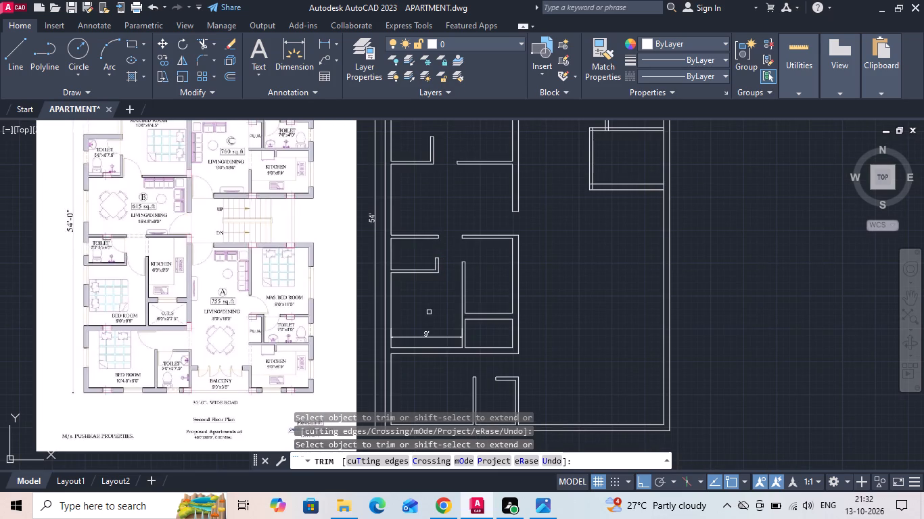
{"action": "key", "text": "Escape"}
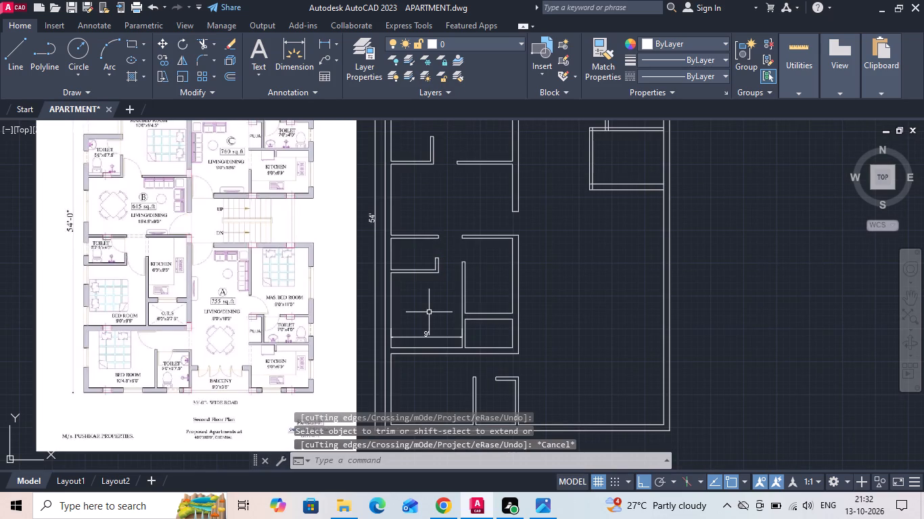
Delete the old linear dimension across flat B's lower bedroom.
{"action": "middle_click_drag", "start_coordinate": [446, 353], "coordinate": [461, 310]}
{"action": "left_click", "coordinate": [453, 293]}
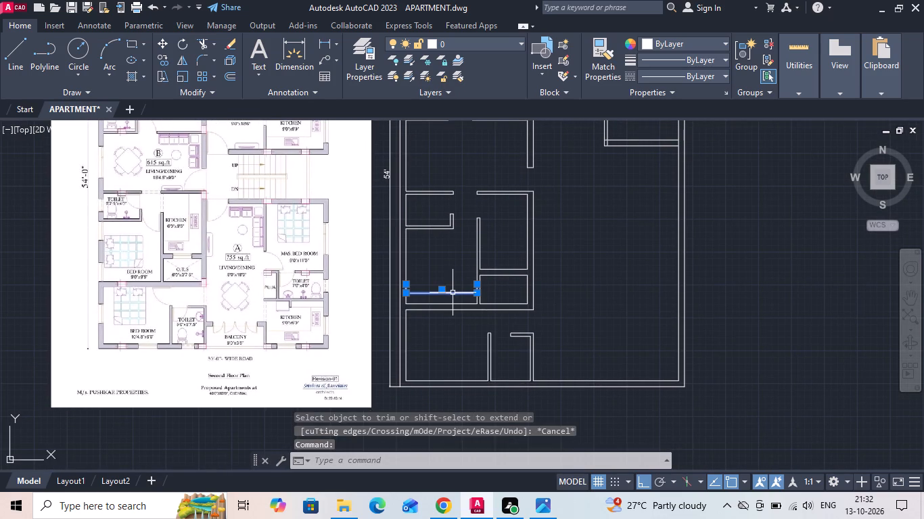
{"action": "key", "text": "Delete"}
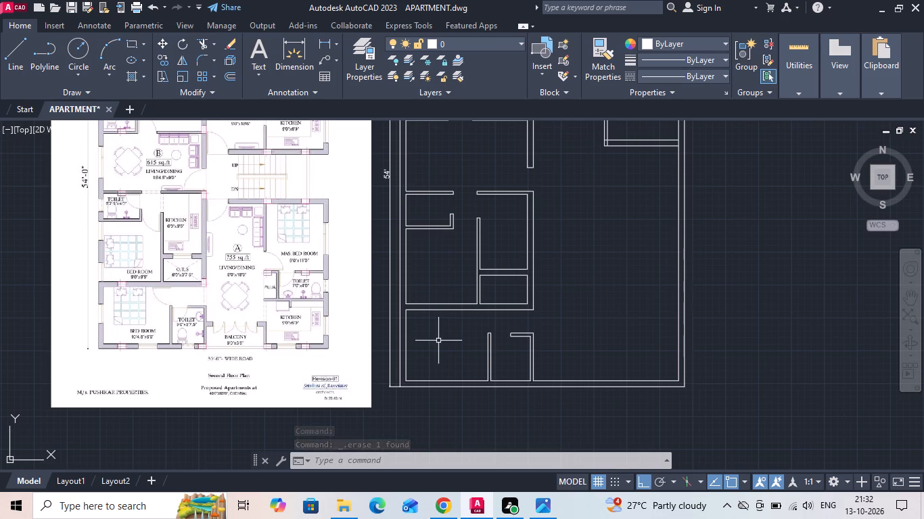
Add a quick dimension for the depth of flat C's bedroom along the inner face of its outer wall.
{"action": "middle_click_drag", "start_coordinate": [438, 341], "coordinate": [390, 398]}
{"action": "scroll", "coordinate": [390, 398], "scroll_direction": "down", "scroll_amount": 1}
{"action": "scroll", "coordinate": [405, 204], "scroll_direction": "up", "scroll_amount": 1}
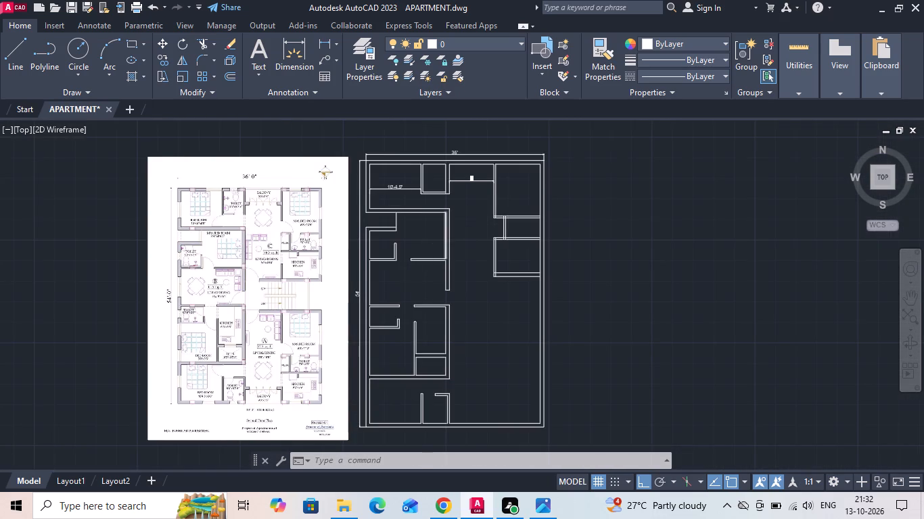
{"action": "type", "text": "QDIM"}
{"action": "key", "text": "space"}
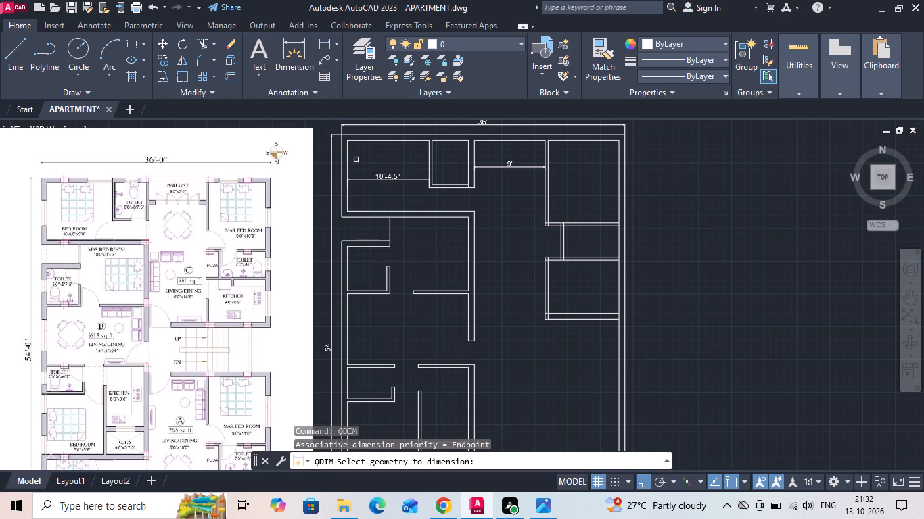
{"action": "left_click", "coordinate": [349, 151]}
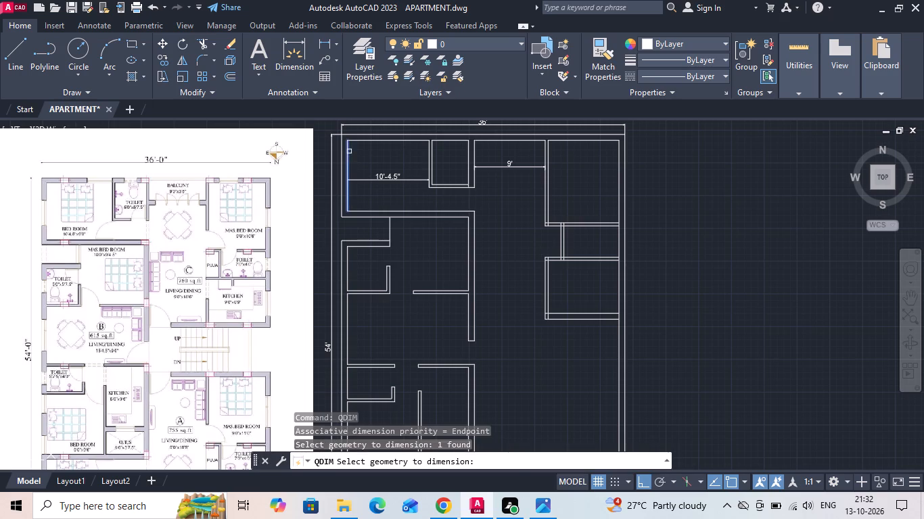
{"action": "key", "text": "space"}
{"action": "scroll", "coordinate": [354, 157], "scroll_direction": "up", "scroll_amount": 2}
{"action": "left_click", "coordinate": [356, 160]}
{"action": "scroll", "coordinate": [360, 197], "scroll_direction": "down", "scroll_amount": 1}
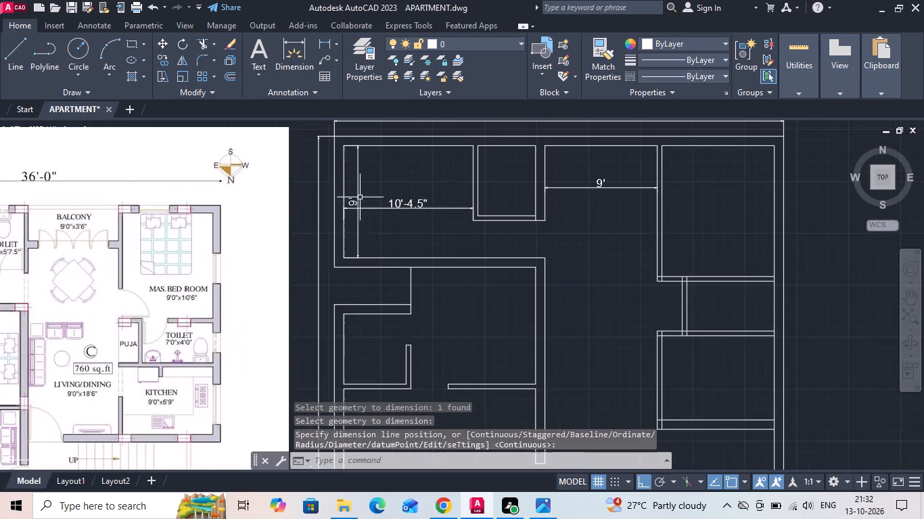
Add quick dimensions for the depth of flat B's master bedroom and the length of its upper wall line.
{"action": "middle_click_drag", "start_coordinate": [376, 299], "coordinate": [395, 239]}
{"action": "key", "text": "space"}
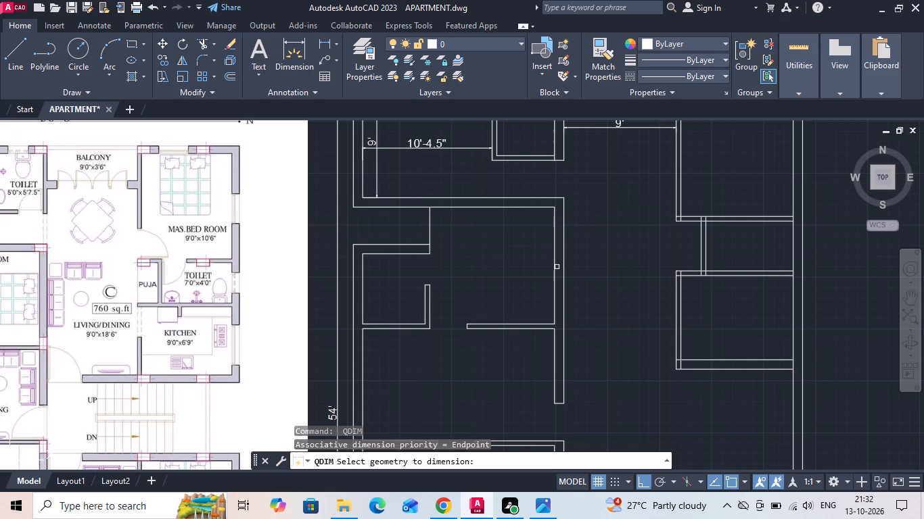
{"action": "left_click", "coordinate": [553, 259]}
{"action": "key", "text": "space"}
{"action": "left_click", "coordinate": [538, 264]}
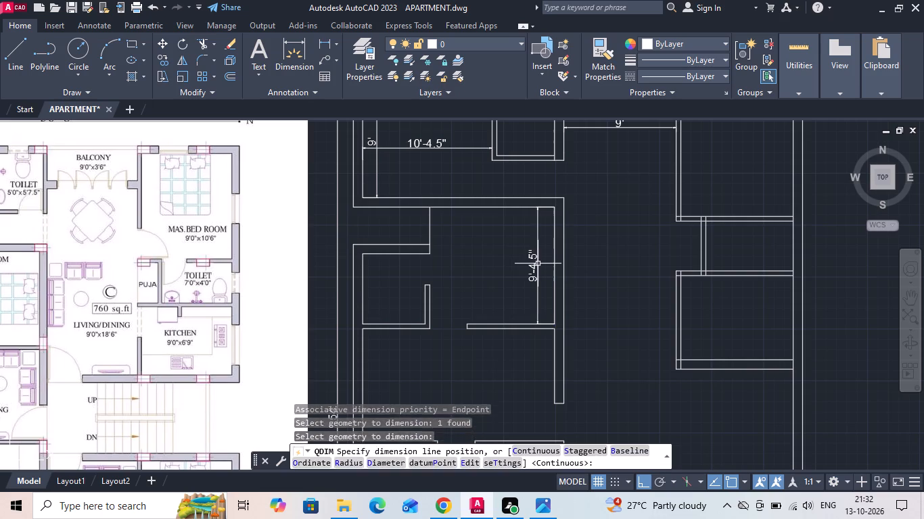
{"action": "key", "text": "space"}
{"action": "left_click", "coordinate": [507, 205]}
{"action": "key", "text": "space"}
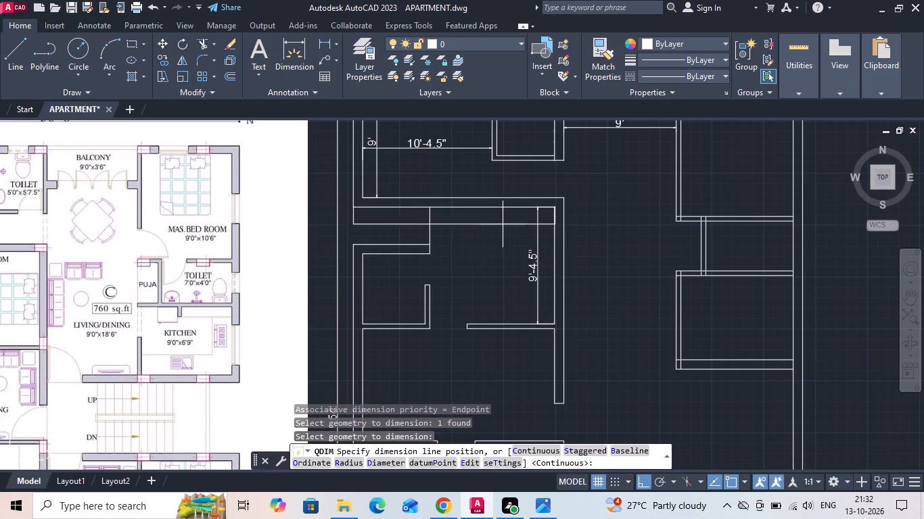
{"action": "left_click", "coordinate": [503, 226]}
Add quick dimensions for the depth and width of the toilet beside flat B's master bedroom.
{"action": "scroll", "coordinate": [518, 226], "scroll_direction": "down", "scroll_amount": 1}
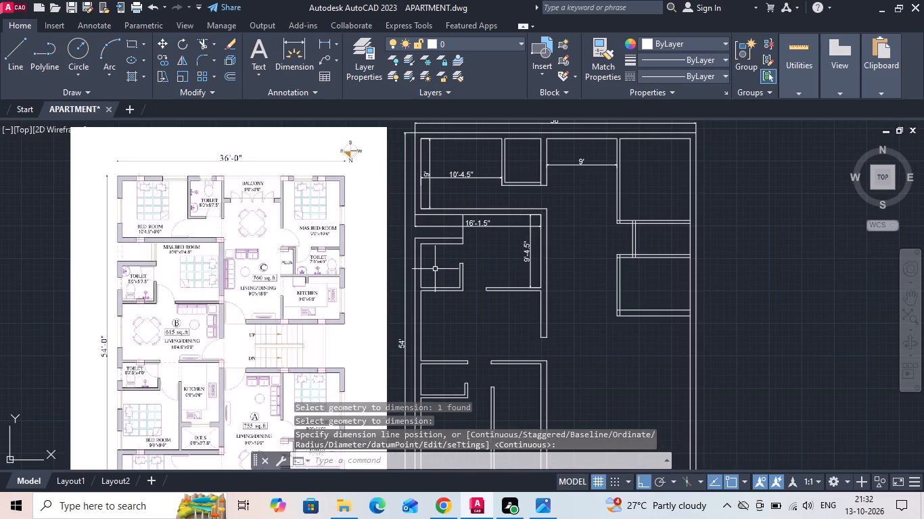
{"action": "scroll", "coordinate": [444, 282], "scroll_direction": "up", "scroll_amount": 2}
{"action": "key", "text": "space"}
{"action": "left_click", "coordinate": [381, 239]}
{"action": "key", "text": "space"}
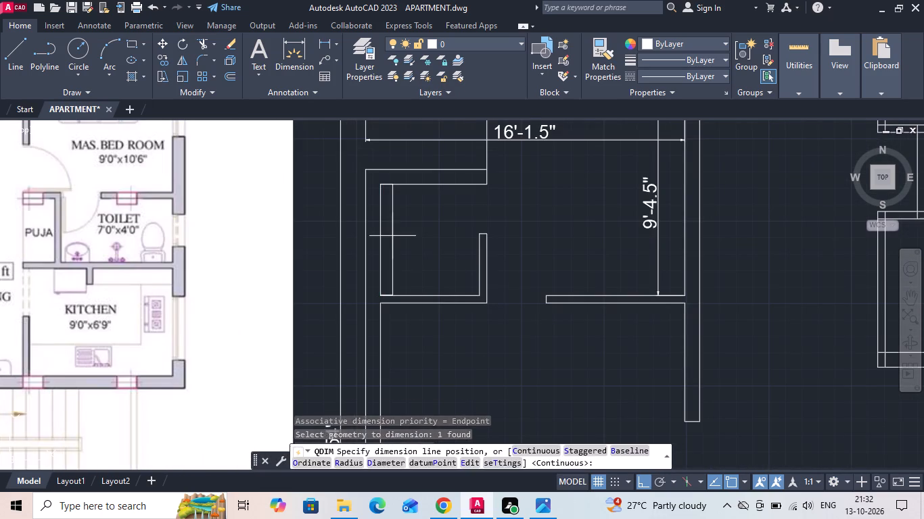
{"action": "left_click", "coordinate": [392, 236]}
{"action": "key", "text": "space"}
{"action": "left_click", "coordinate": [409, 297]}
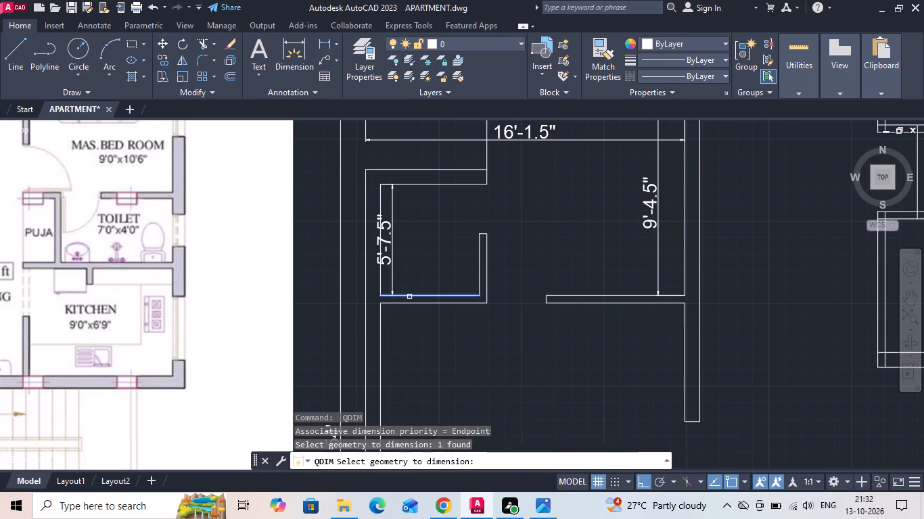
{"action": "key", "text": "space"}
{"action": "left_click", "coordinate": [413, 279]}
Add a quick dimension for the depth of flat B's living/dining room along its outer wall.
{"action": "scroll", "coordinate": [471, 218], "scroll_direction": "down", "scroll_amount": 1}
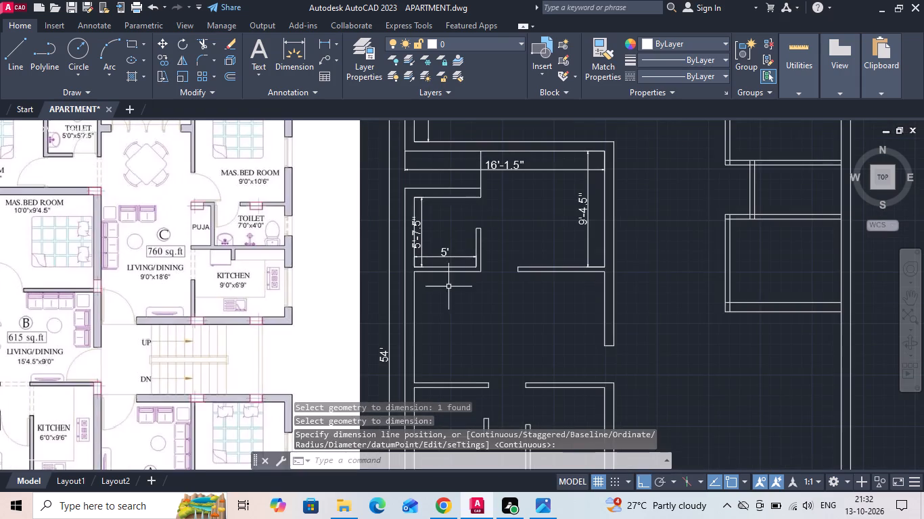
{"action": "middle_click_drag", "start_coordinate": [451, 287], "coordinate": [544, 252]}
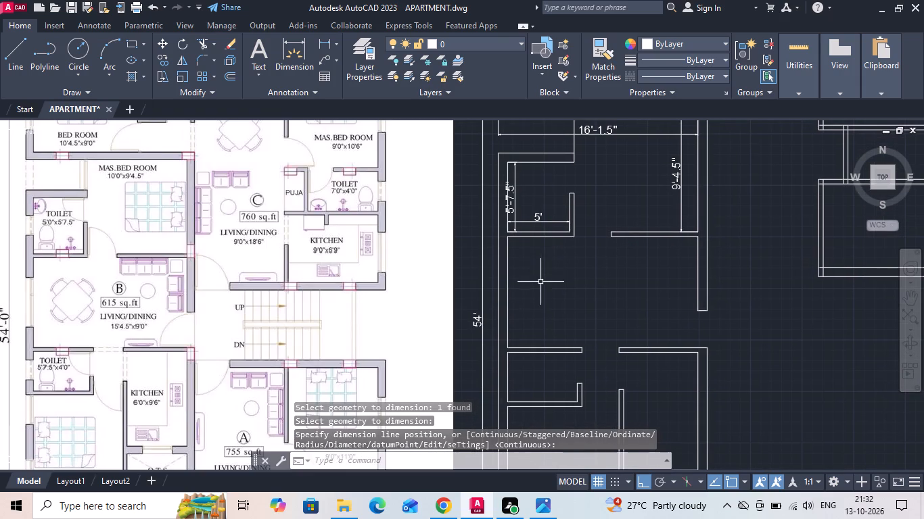
{"action": "key", "text": "space"}
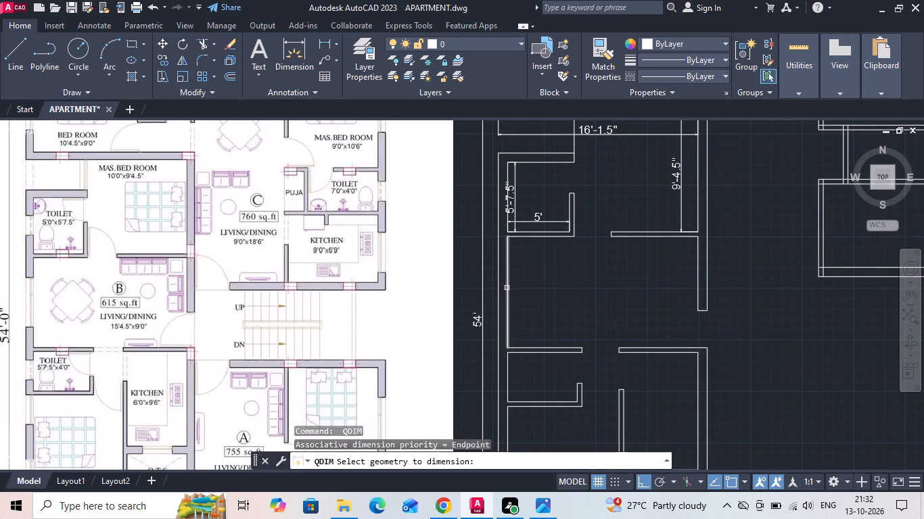
{"action": "left_click", "coordinate": [507, 287]}
{"action": "key", "text": "space"}
{"action": "left_click", "coordinate": [524, 279]}
Add quick dimensions for the depth and width of flat B's lower toilet.
{"action": "middle_click_drag", "start_coordinate": [537, 306], "coordinate": [567, 225]}
{"action": "key", "text": "space"}
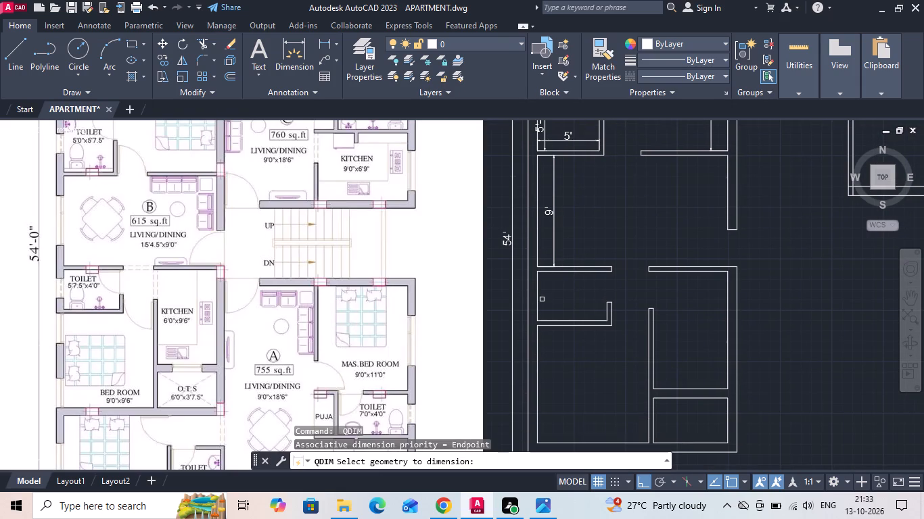
{"action": "left_click", "coordinate": [538, 303]}
{"action": "key", "text": "space"}
{"action": "left_click", "coordinate": [548, 303]}
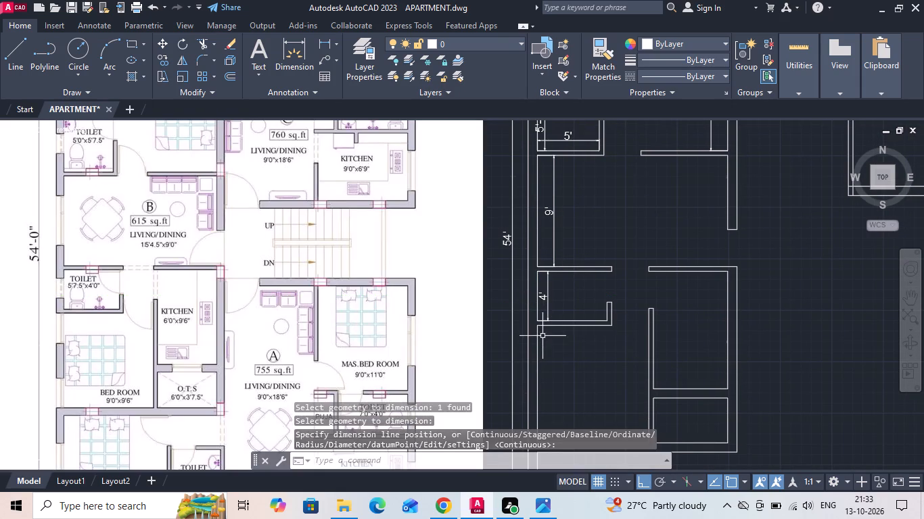
{"action": "middle_click_drag", "start_coordinate": [542, 336], "coordinate": [559, 264]}
{"action": "key", "text": "space"}
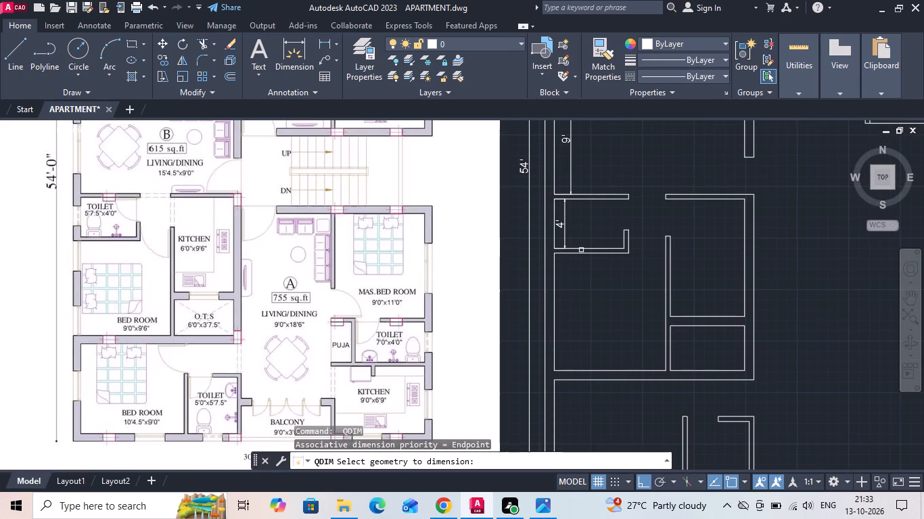
{"action": "left_click", "coordinate": [581, 249]}
{"action": "key", "text": "space"}
{"action": "left_click", "coordinate": [586, 238]}
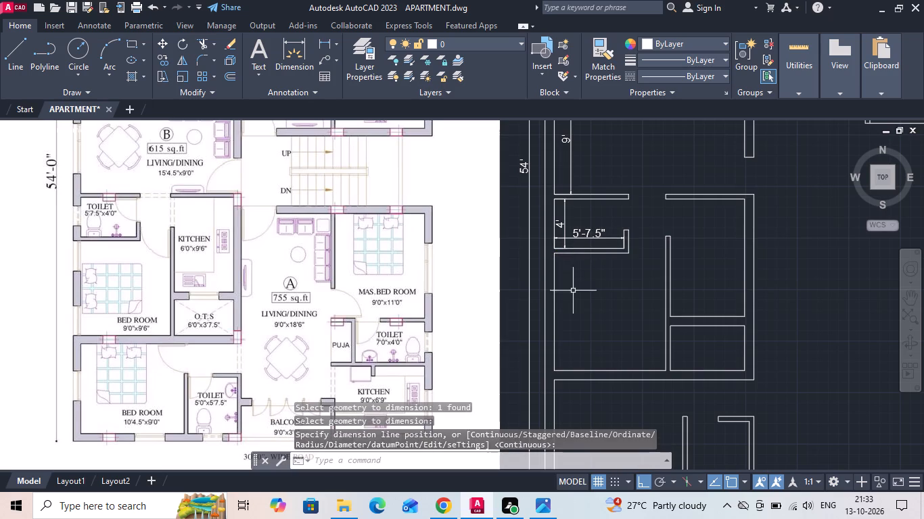
Add quick dimensions for the depth and width of flat B's bedroom below the lower toilet.
{"action": "key", "text": "space"}
{"action": "left_click", "coordinate": [555, 324]}
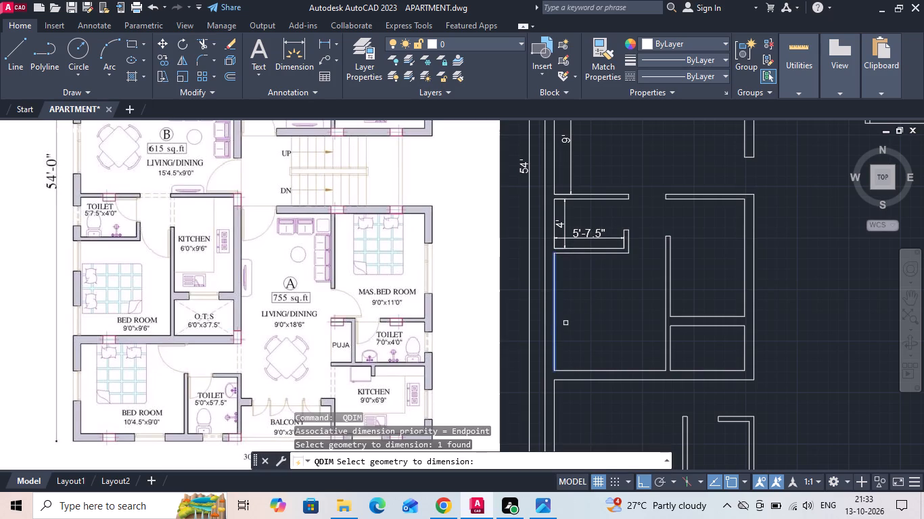
{"action": "key", "text": "space"}
{"action": "left_click", "coordinate": [575, 320]}
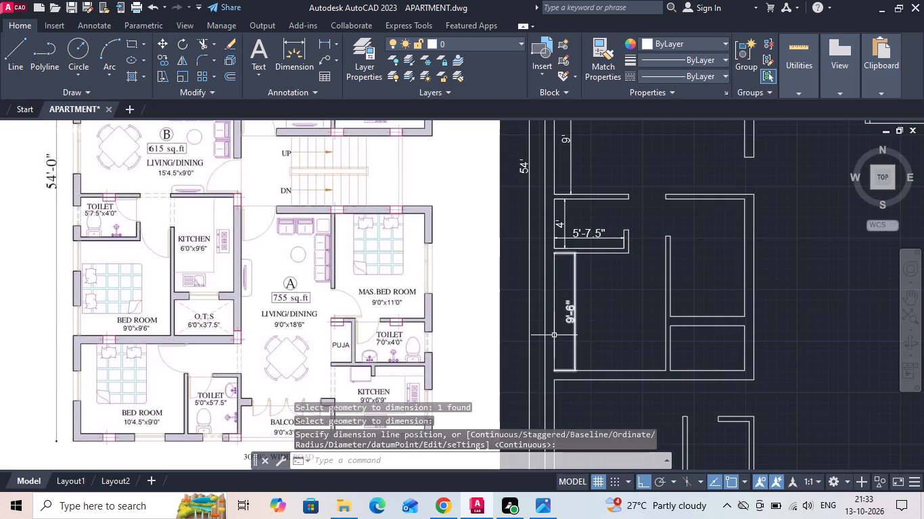
{"action": "middle_click_drag", "start_coordinate": [554, 335], "coordinate": [555, 320]}
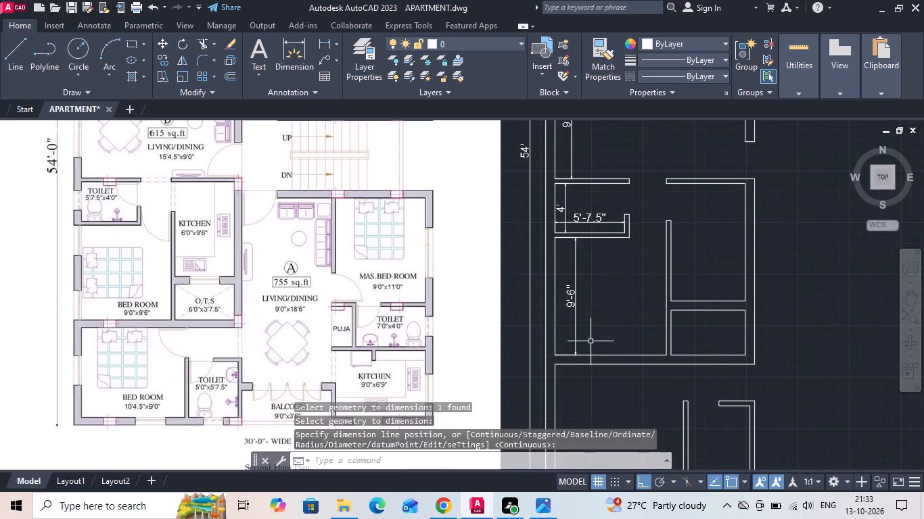
{"action": "key", "text": "space"}
{"action": "left_click", "coordinate": [592, 354]}
{"action": "key", "text": "space"}
{"action": "left_click", "coordinate": [591, 345]}
Add quick dimensions for the depth and width of flat B's kitchen.
{"action": "middle_click_drag", "start_coordinate": [582, 342], "coordinate": [584, 303]}
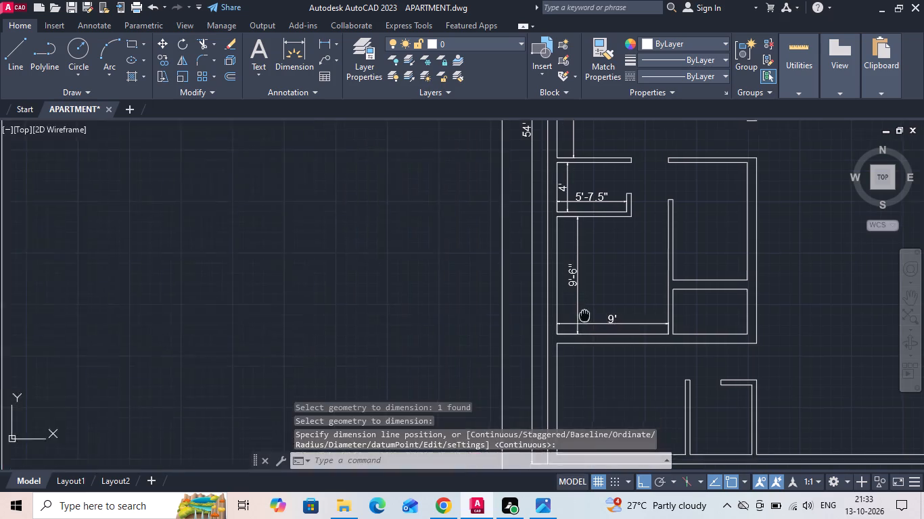
{"action": "middle_click_drag", "start_coordinate": [584, 303], "coordinate": [586, 287]}
{"action": "key", "text": "space"}
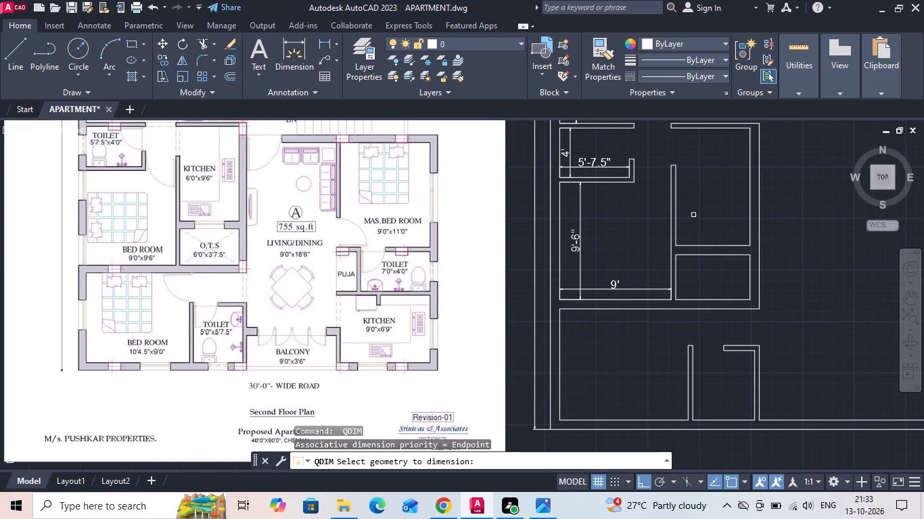
{"action": "left_click", "coordinate": [750, 198]}
{"action": "key", "text": "space"}
{"action": "left_click", "coordinate": [734, 201]}
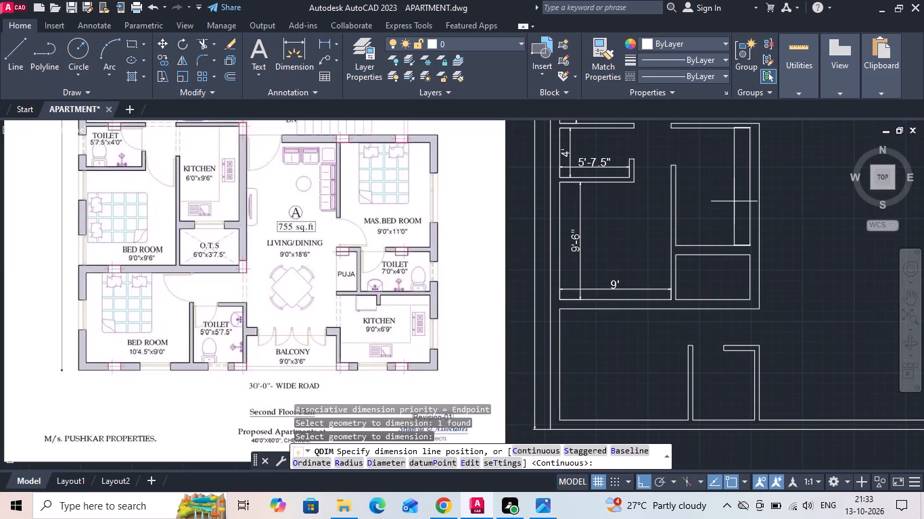
{"action": "key", "text": "space"}
{"action": "left_click", "coordinate": [698, 246]}
{"action": "key", "text": "space"}
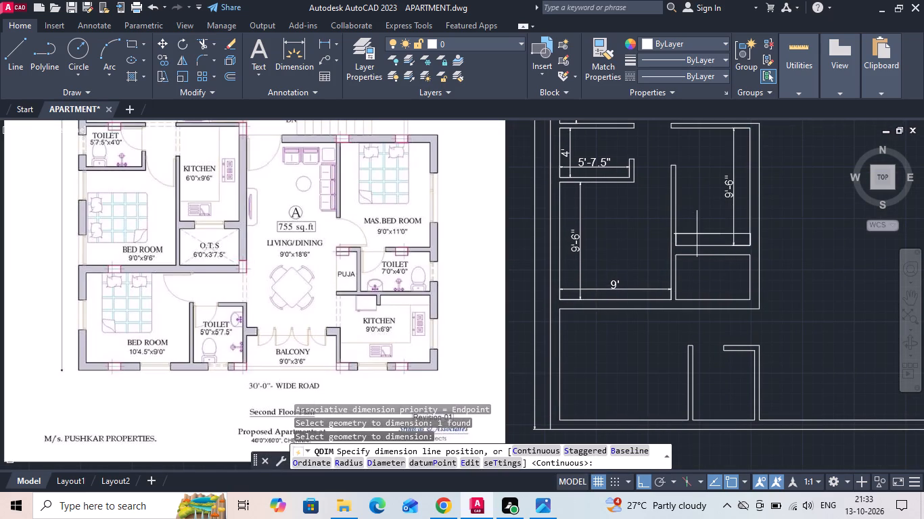
{"action": "left_click", "coordinate": [697, 234]}
Add quick dimensions for the depth and width of flat A's lower bedroom, the one beside the 5'0" x 5'7.5" toilet.
{"action": "middle_click_drag", "start_coordinate": [604, 341], "coordinate": [608, 285]}
{"action": "key", "text": "space"}
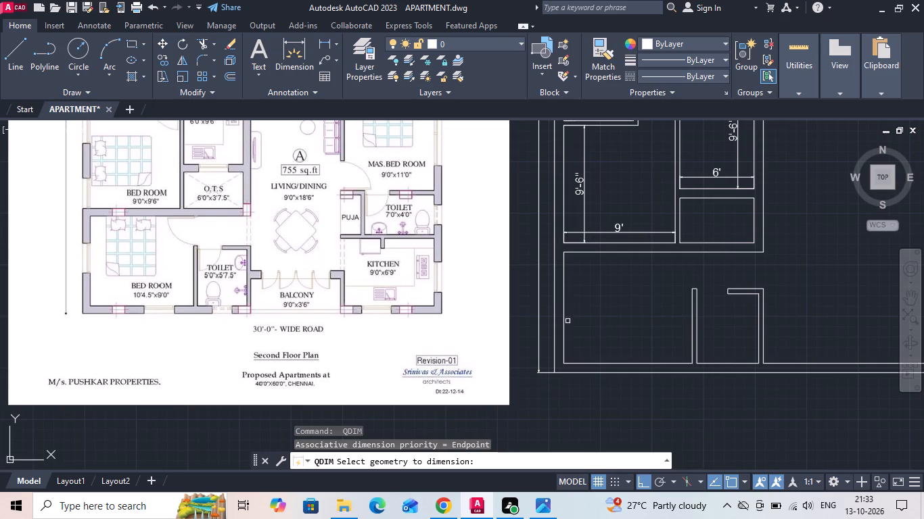
{"action": "left_click", "coordinate": [563, 329]}
{"action": "key", "text": "space"}
{"action": "left_click", "coordinate": [583, 317]}
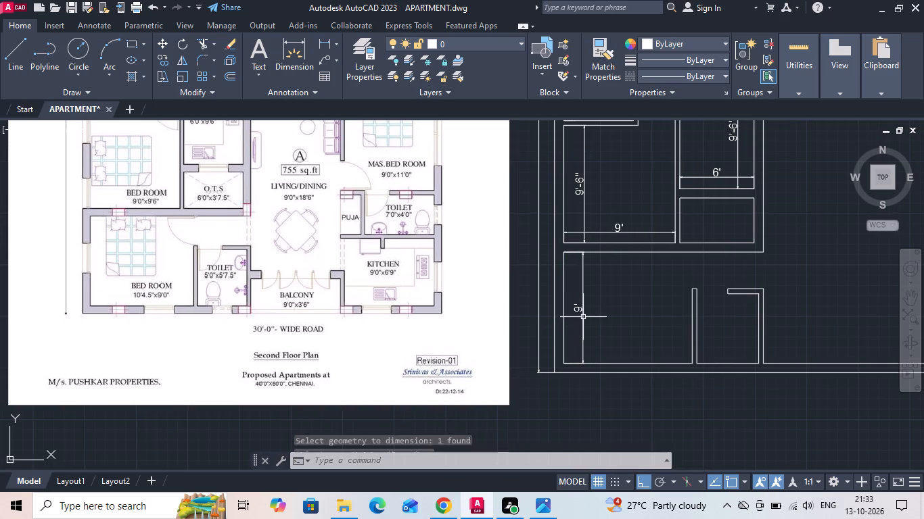
{"action": "key", "text": "space"}
{"action": "left_click", "coordinate": [595, 365]}
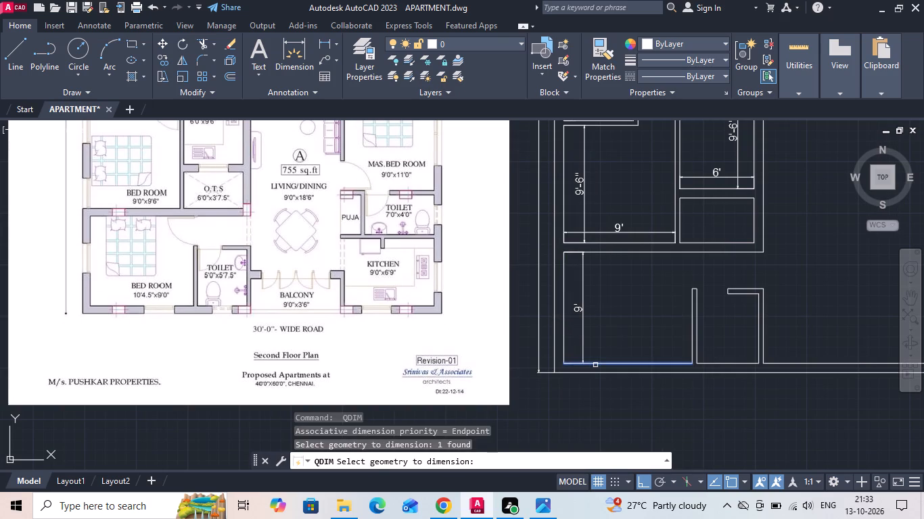
{"action": "key", "text": "space"}
{"action": "left_click", "coordinate": [601, 345]}
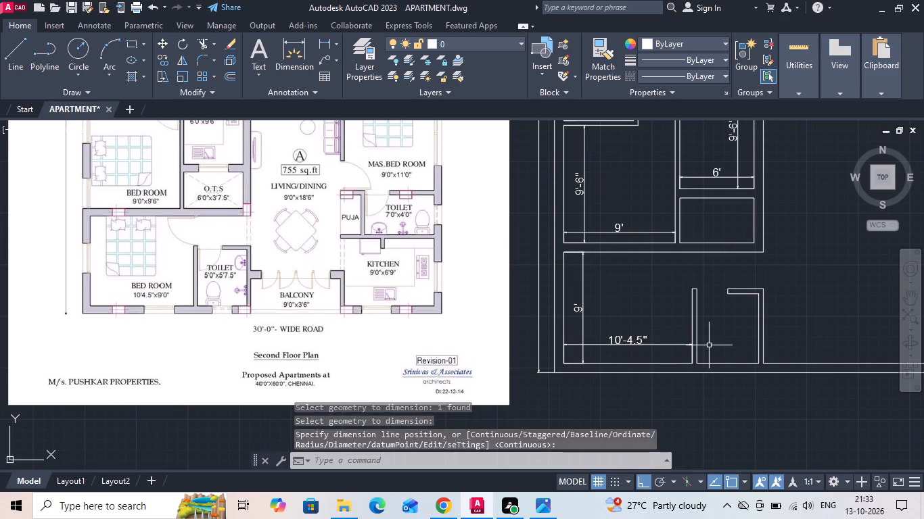
Add quick dimensions for the depth and width of flat A's toilet beside the lower bedroom.
{"action": "key", "text": "space"}
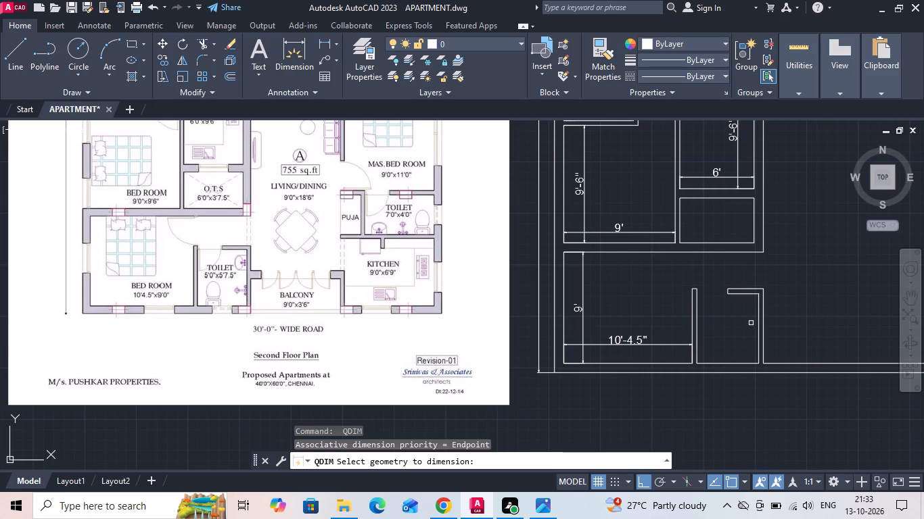
{"action": "left_click", "coordinate": [758, 318]}
{"action": "key", "text": "space"}
{"action": "left_click", "coordinate": [743, 324]}
{"action": "key", "text": "space"}
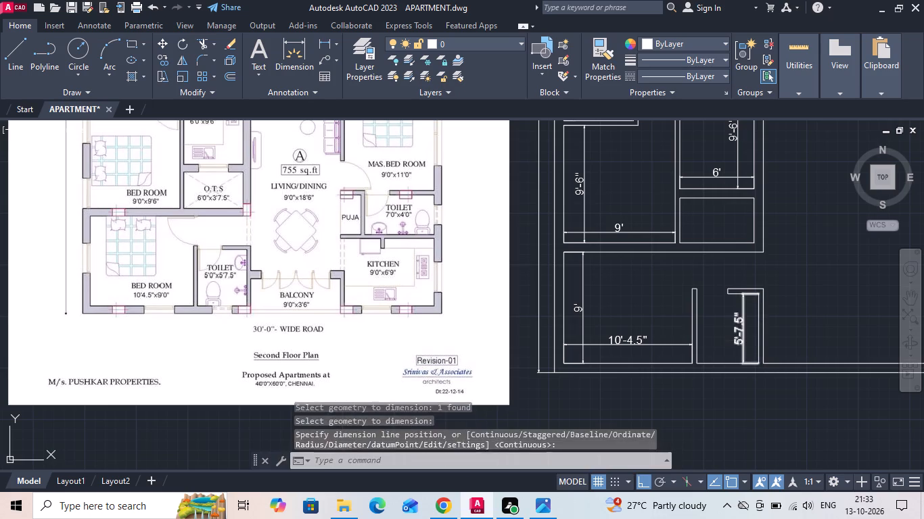
{"action": "left_click", "coordinate": [713, 364]}
{"action": "key", "text": "space"}
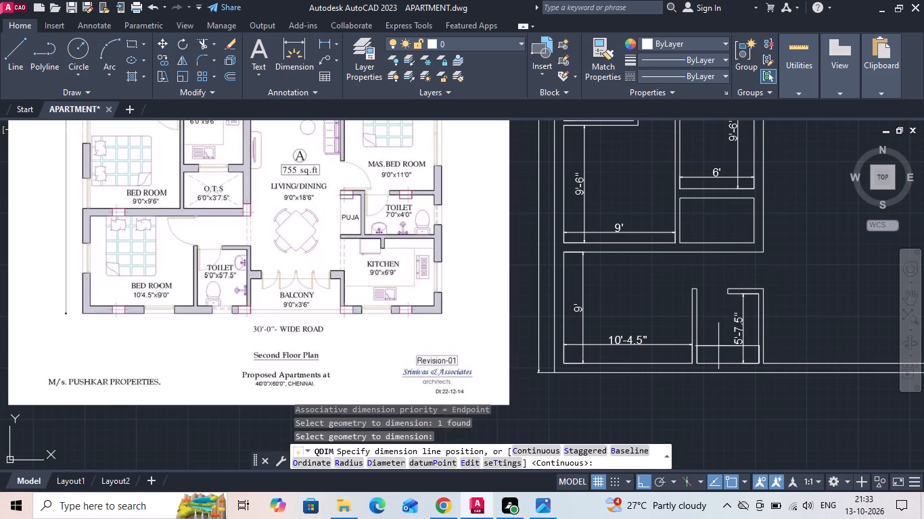
{"action": "left_click", "coordinate": [718, 346]}
Save the apartment drawing.
{"action": "scroll", "coordinate": [290, 339], "scroll_direction": "down", "scroll_amount": 1}
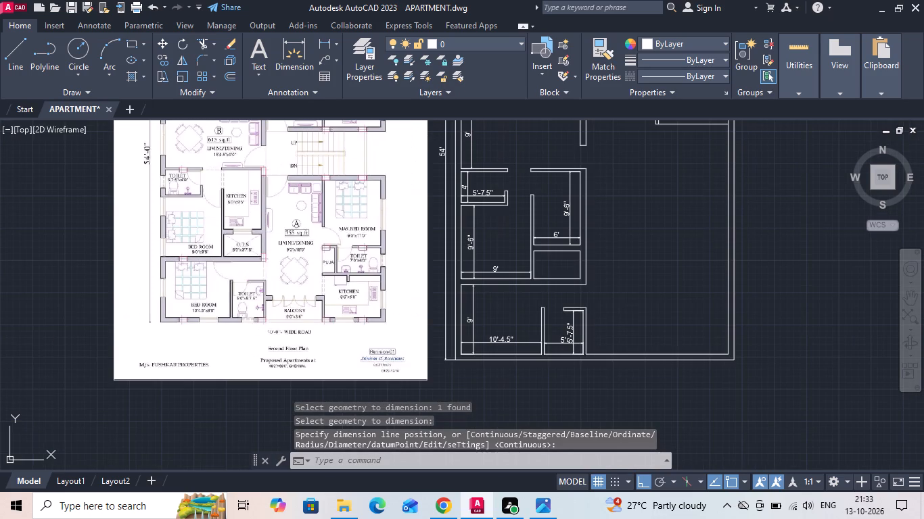
{"action": "middle_click_drag", "start_coordinate": [562, 307], "coordinate": [511, 378]}
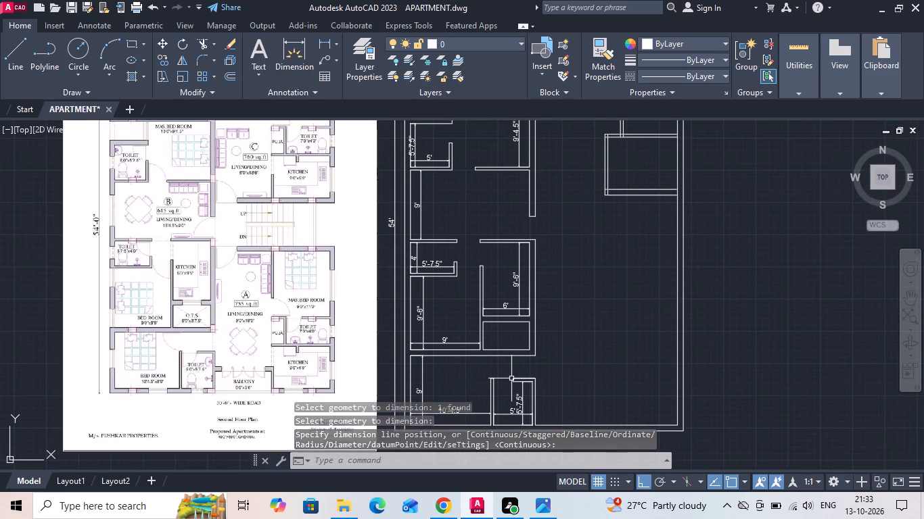
{"action": "key", "text": "ctrl+s"}
{"action": "key", "text": "ctrl+s"}
{"action": "key", "text": "ctrl+s"}
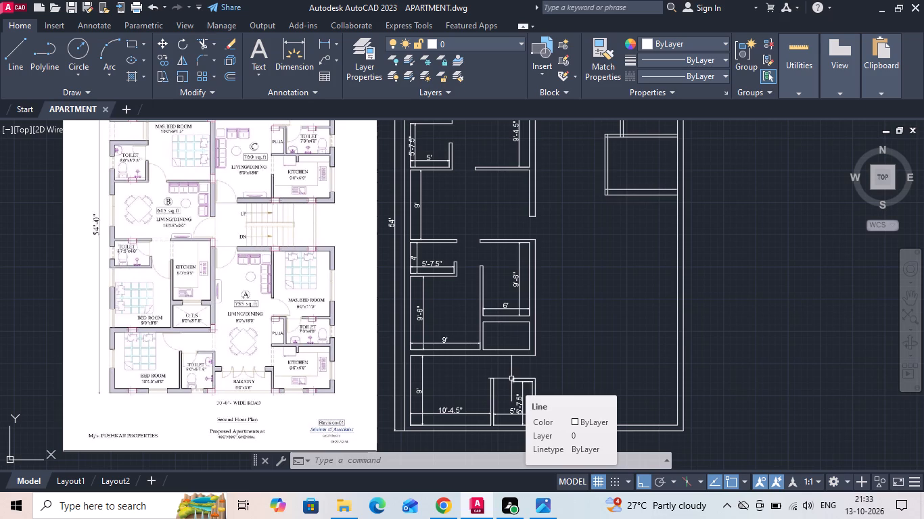
{"action": "key", "text": "Escape"}
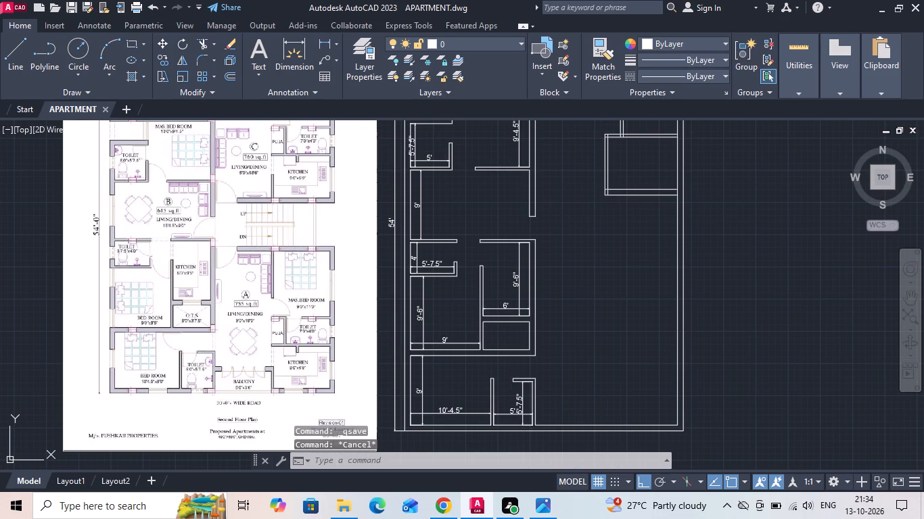
Trim the outer wall's inner line where the wall between flat C's master bedroom and toilet meets it.
{"action": "scroll", "coordinate": [133, 230], "scroll_direction": "up", "scroll_amount": 3}
{"action": "scroll", "coordinate": [131, 232], "scroll_direction": "down", "scroll_amount": 2}
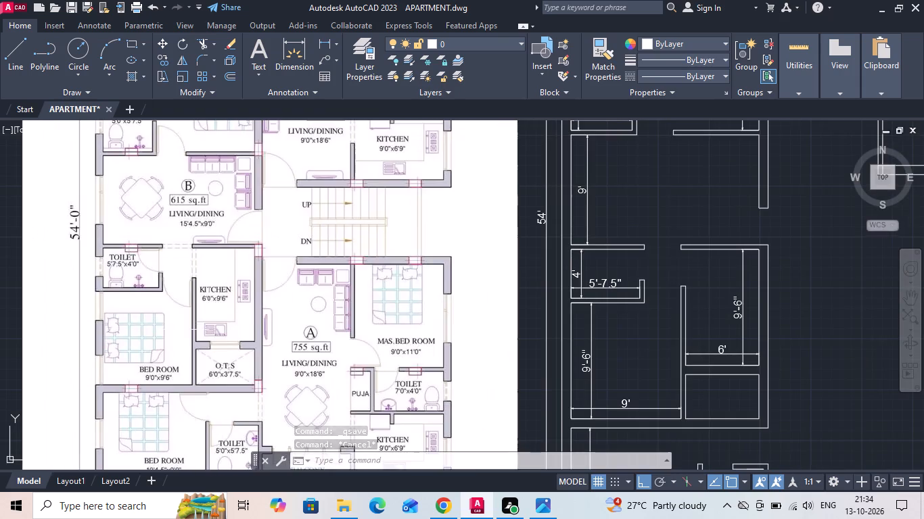
{"action": "middle_click_drag", "start_coordinate": [185, 331], "coordinate": [209, 253]}
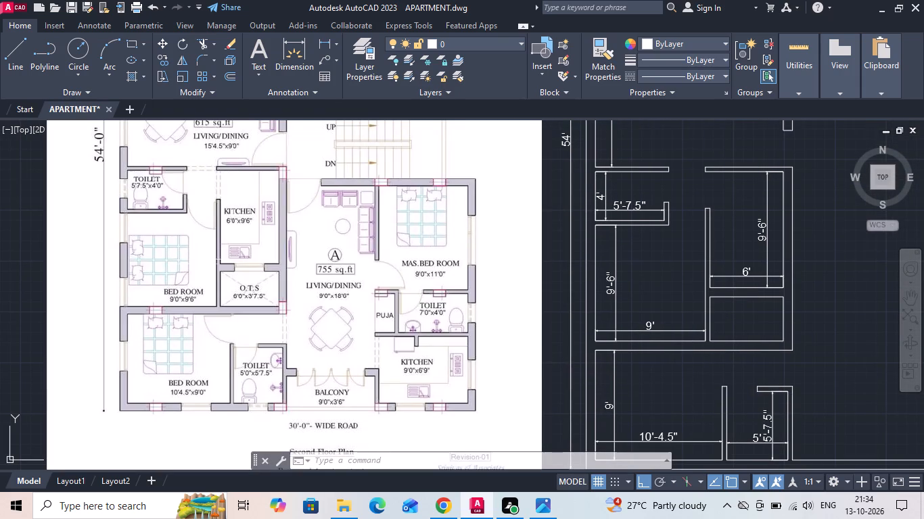
{"action": "scroll", "coordinate": [172, 335], "scroll_direction": "down", "scroll_amount": 1}
{"action": "middle_click_drag", "start_coordinate": [166, 306], "coordinate": [162, 365]}
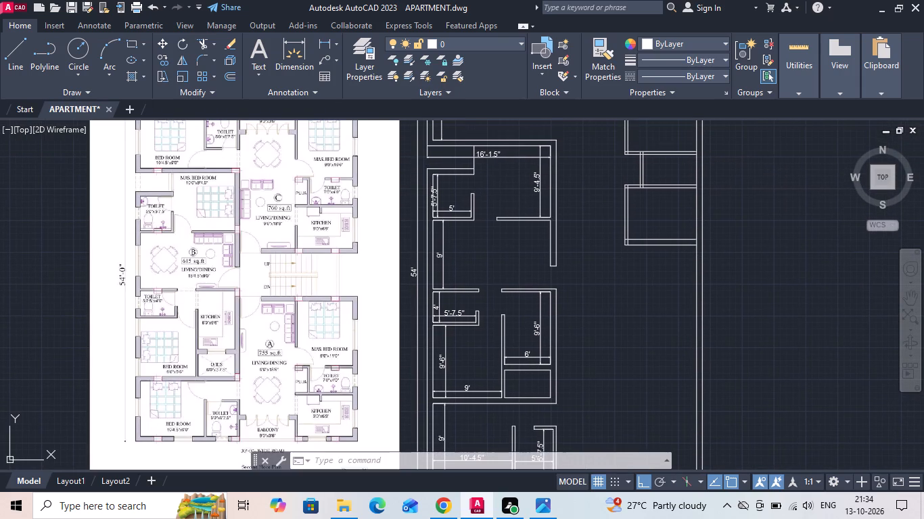
{"action": "scroll", "coordinate": [165, 351], "scroll_direction": "down", "scroll_amount": 1}
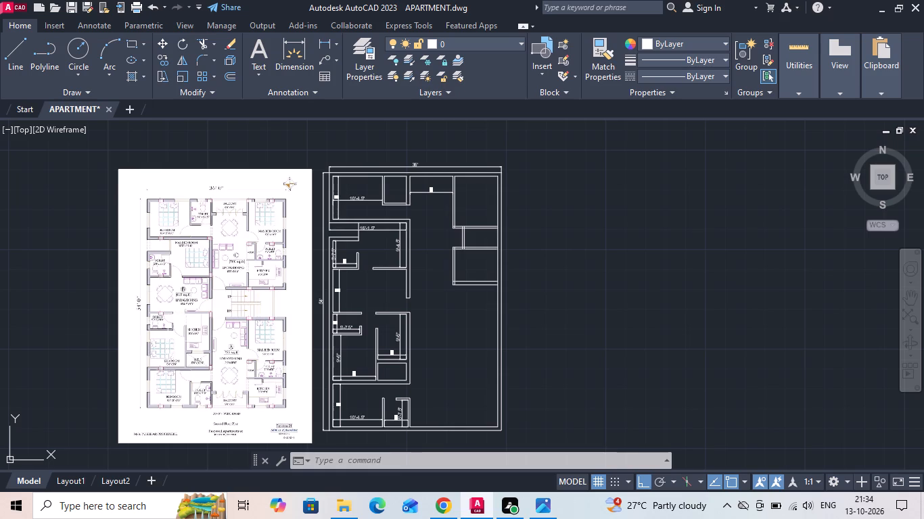
{"action": "scroll", "coordinate": [406, 203], "scroll_direction": "up", "scroll_amount": 2}
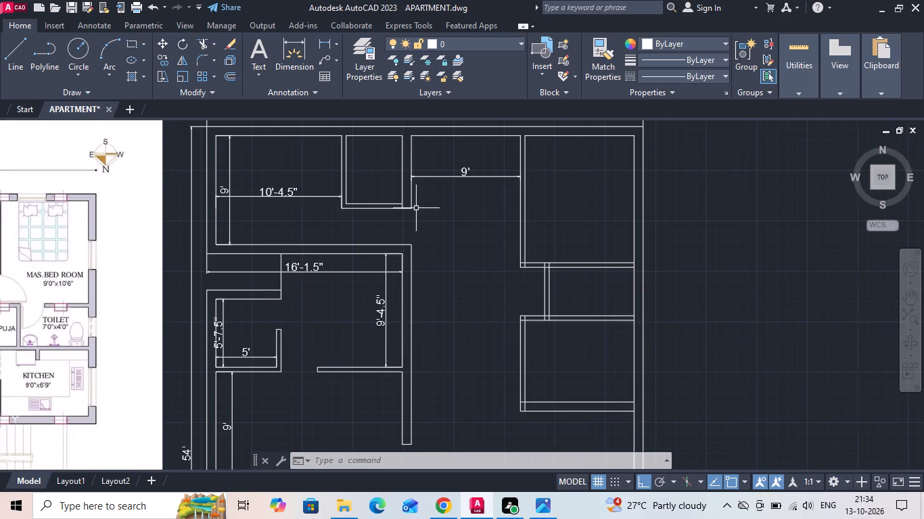
{"action": "type", "text": "TR"}
{"action": "key", "text": "space"}
{"action": "key", "text": "space"}
{"action": "scroll", "coordinate": [618, 268], "scroll_direction": "up", "scroll_amount": 1}
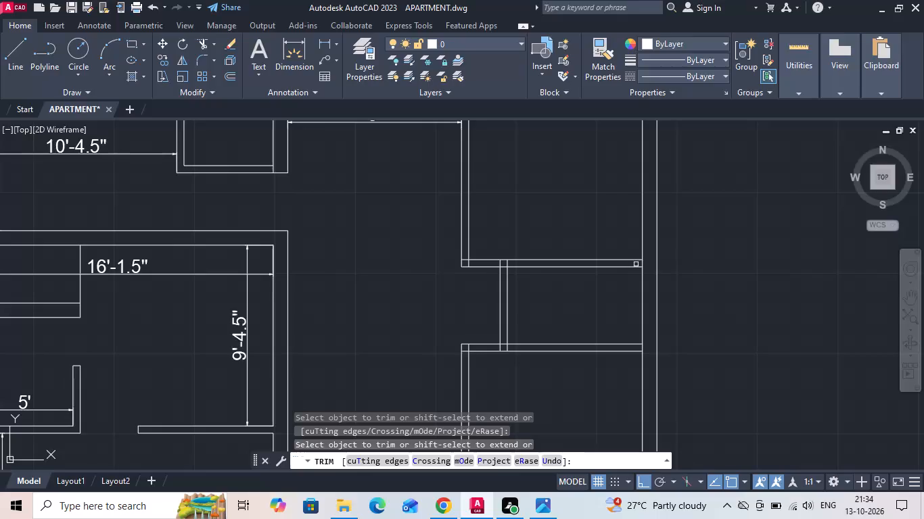
{"action": "left_click", "coordinate": [643, 263]}
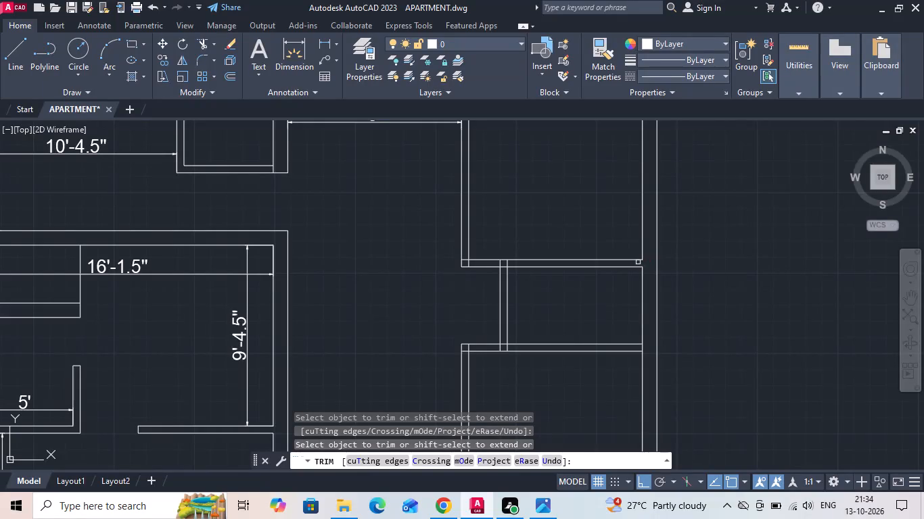
{"action": "scroll", "coordinate": [515, 303], "scroll_direction": "down", "scroll_amount": 2}
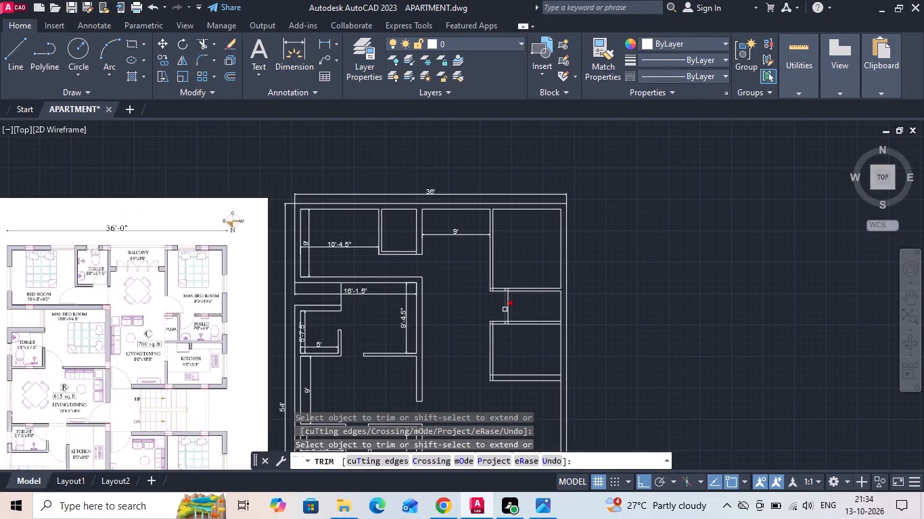
{"action": "key", "text": "Escape"}
Cut a door opening in flat C's upper toilet wall by offsetting the living-side wall's inner line 2'6" and trimming.
{"action": "scroll", "coordinate": [399, 268], "scroll_direction": "up", "scroll_amount": 2}
{"action": "type", "text": "O 2'"}
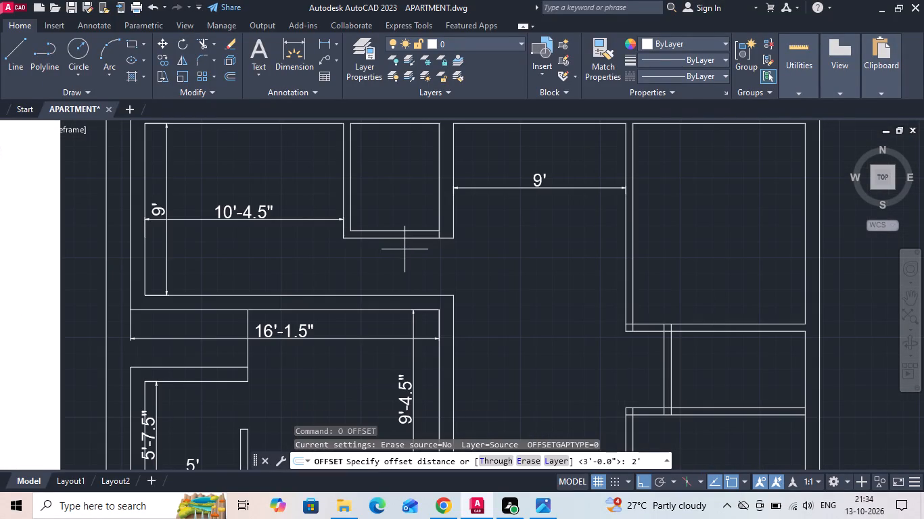
{"action": "type", "text": "6"}
{"action": "key", "text": "space"}
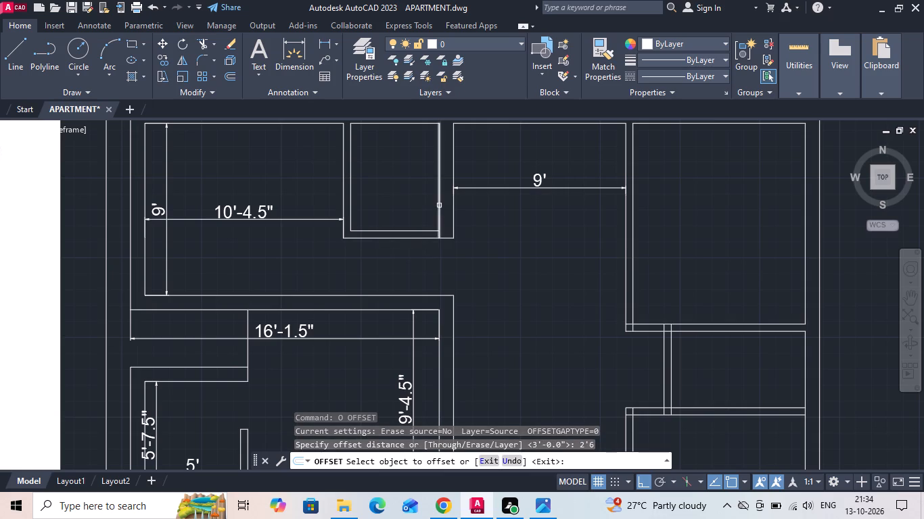
{"action": "left_click", "coordinate": [439, 204]}
{"action": "left_click", "coordinate": [420, 205]}
{"action": "key", "text": "Escape"}
{"action": "type", "text": "TR"}
{"action": "key", "text": "space"}
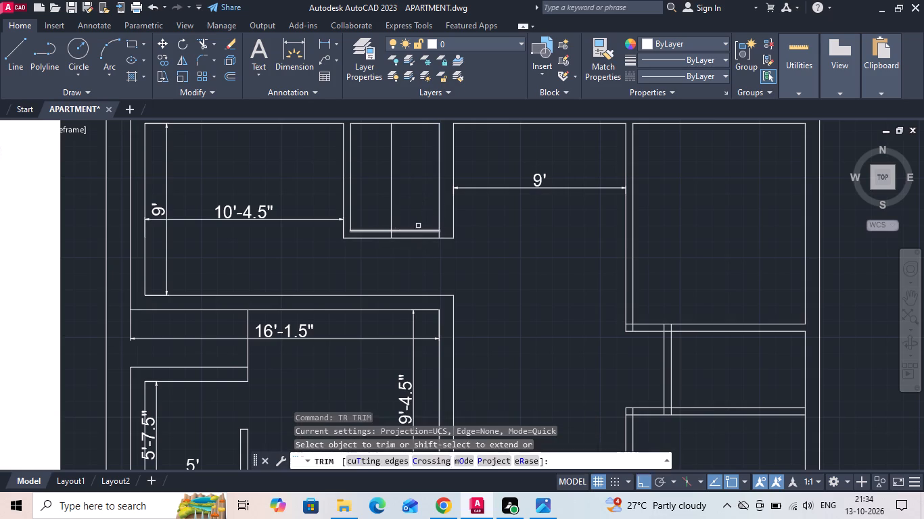
{"action": "left_click_drag", "start_coordinate": [418, 226], "coordinate": [385, 188]}
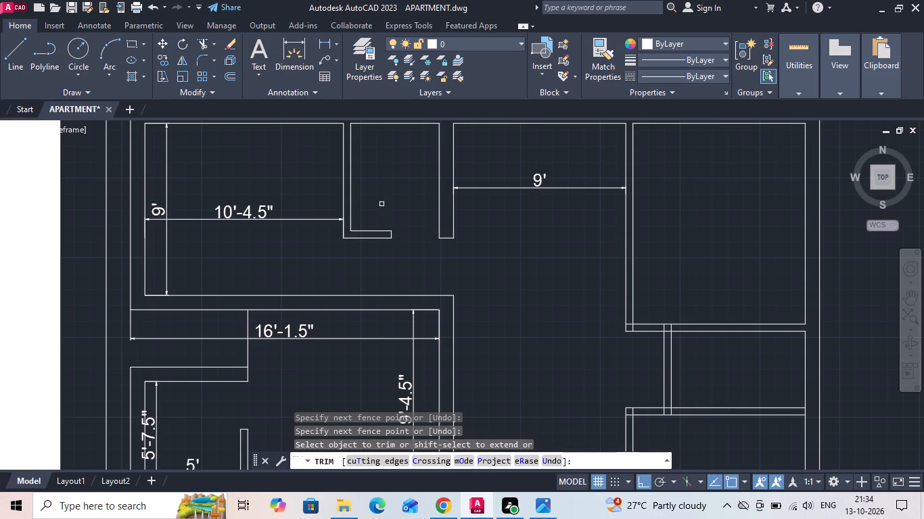
{"action": "key", "text": "Escape"}
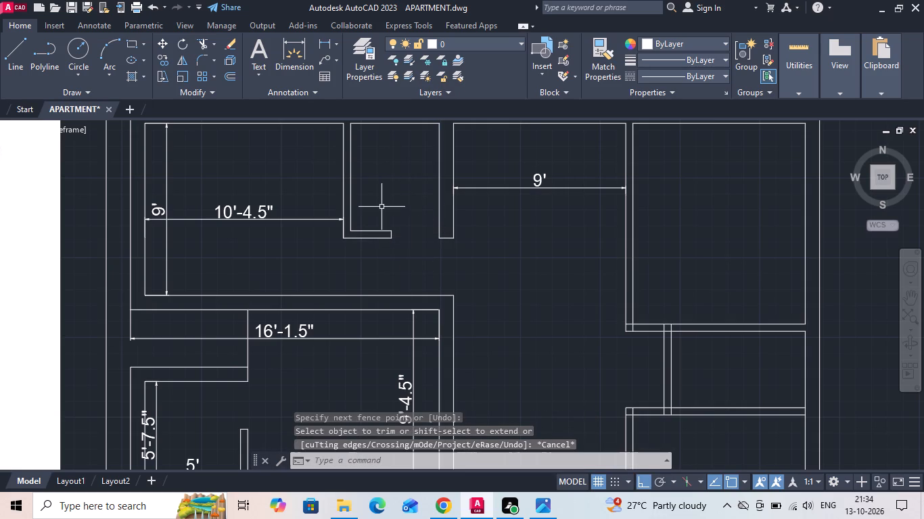
Add quick dimensions for the depth and width of flat C's upper toilet.
{"action": "type", "text": "QDI"}
{"action": "key", "text": "m"}
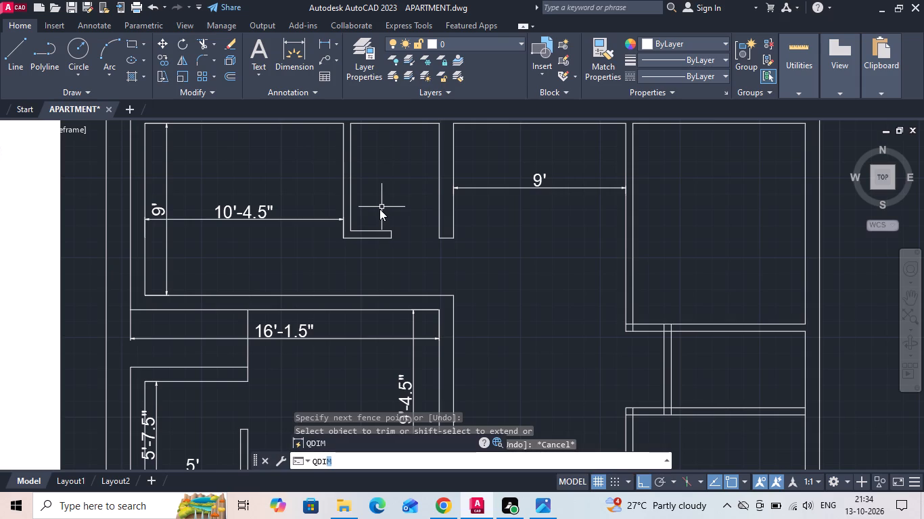
{"action": "key", "text": "space"}
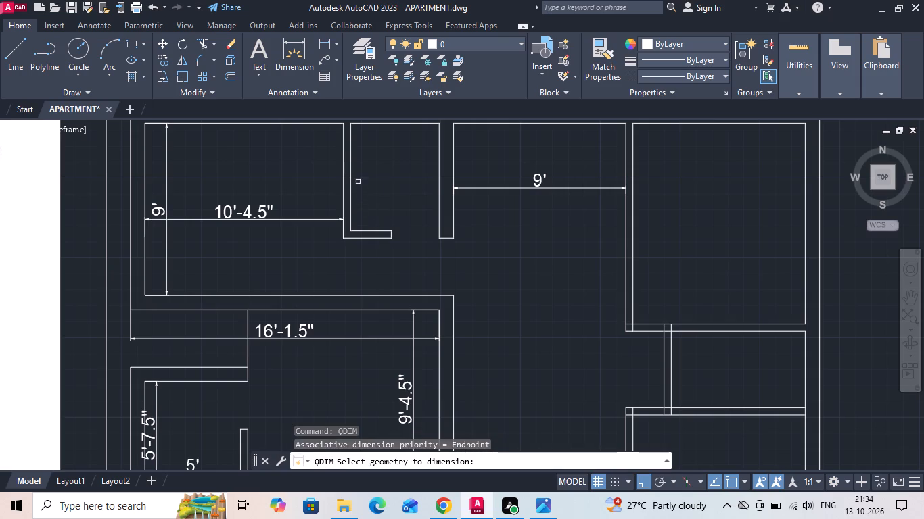
{"action": "left_click", "coordinate": [352, 169]}
{"action": "key", "text": "space"}
{"action": "left_click", "coordinate": [359, 164]}
{"action": "middle_click_drag", "start_coordinate": [376, 170], "coordinate": [377, 218]}
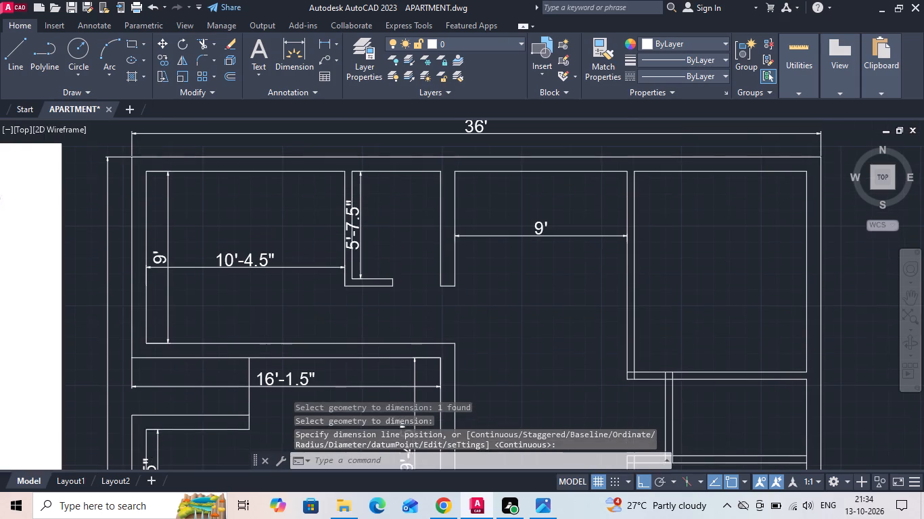
{"action": "key", "text": "space"}
{"action": "left_click", "coordinate": [388, 172]}
{"action": "key", "text": "space"}
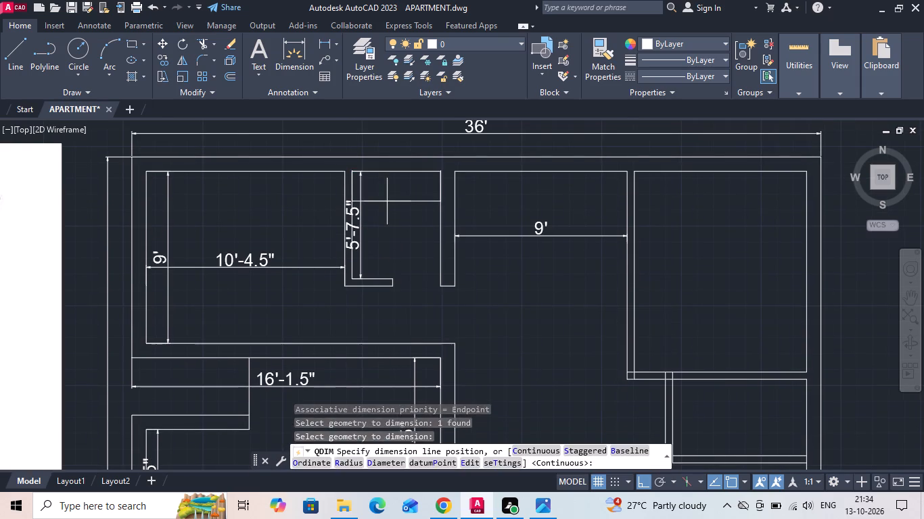
{"action": "left_click", "coordinate": [387, 201]}
Move the inner line of flat C's toilet wall 1.5" toward the living/dining room.
{"action": "scroll", "coordinate": [501, 193], "scroll_direction": "down", "scroll_amount": 2}
{"action": "scroll", "coordinate": [164, 236], "scroll_direction": "up", "scroll_amount": 2}
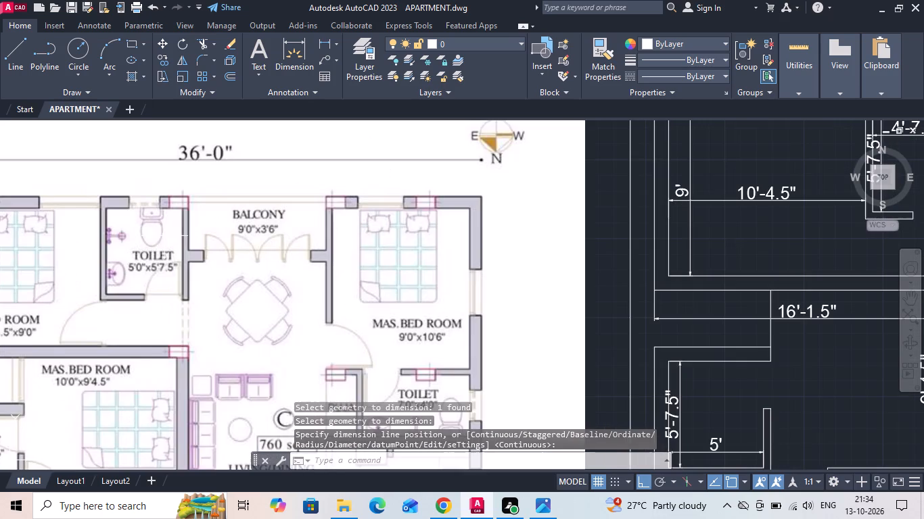
{"action": "scroll", "coordinate": [137, 270], "scroll_direction": "down", "scroll_amount": 1}
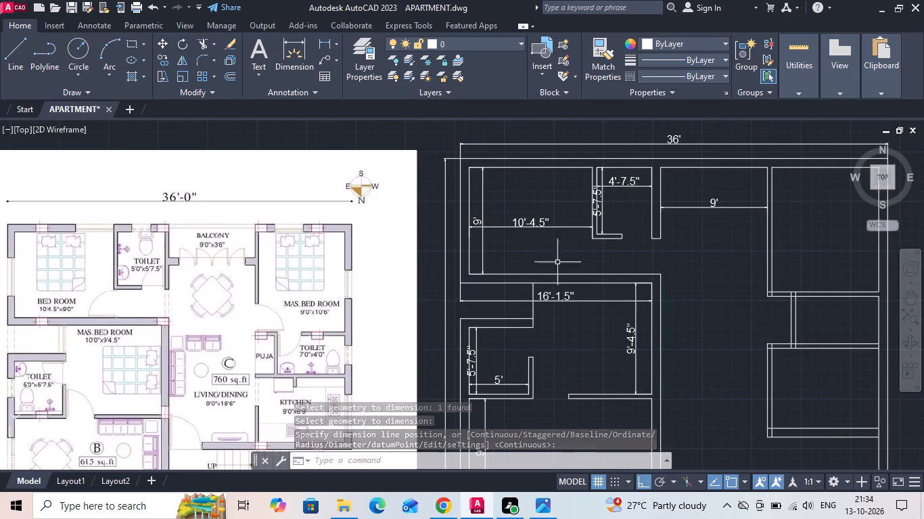
{"action": "scroll", "coordinate": [666, 205], "scroll_direction": "up", "scroll_amount": 2}
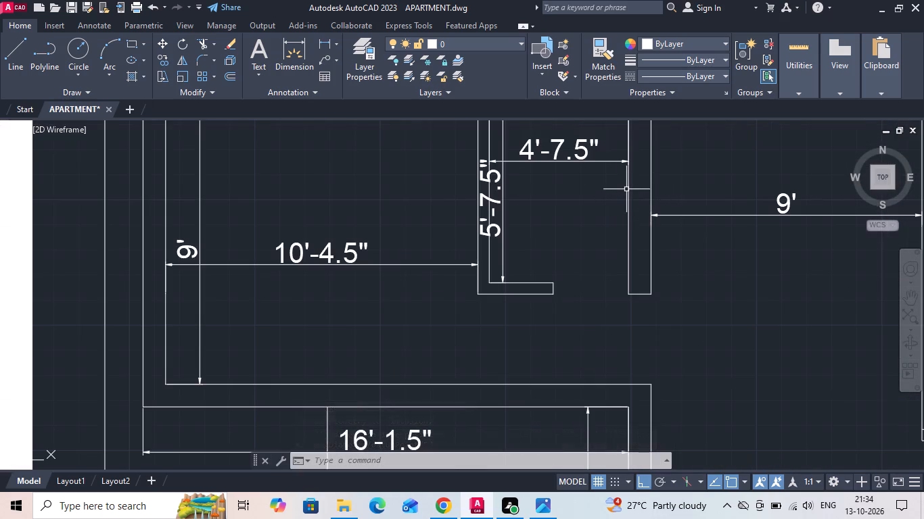
{"action": "left_click", "coordinate": [628, 186]}
{"action": "right_click", "coordinate": [629, 183]}
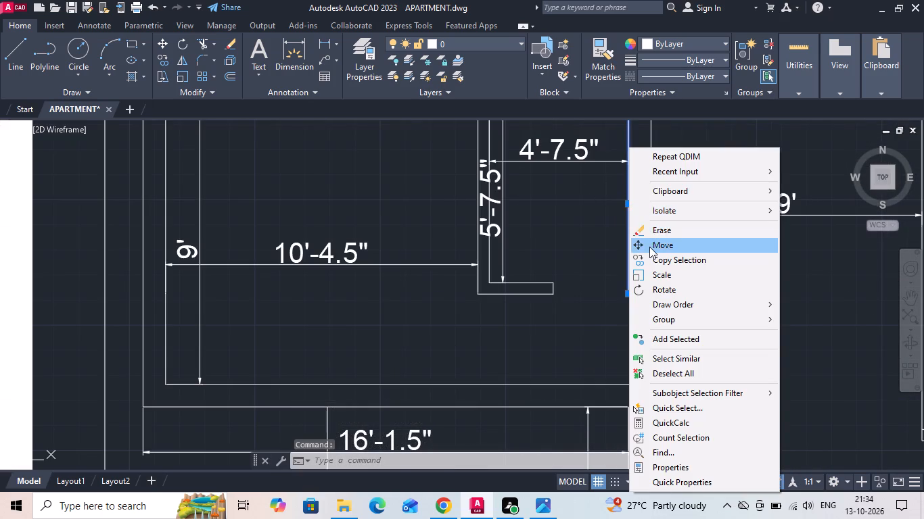
{"action": "left_click", "coordinate": [649, 247]}
{"action": "left_click_drag", "start_coordinate": [590, 357], "coordinate": [599, 360]}
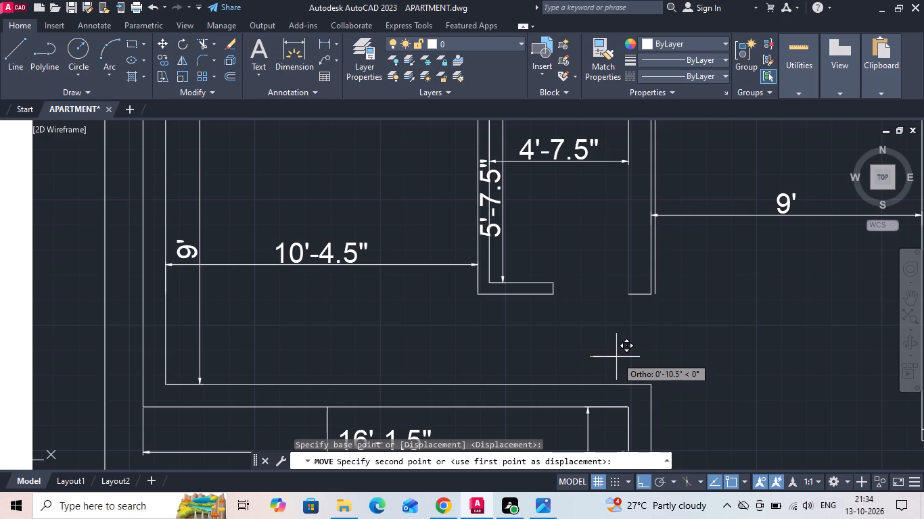
{"action": "type", "text": "1.5"}
{"action": "key", "text": "Return"}
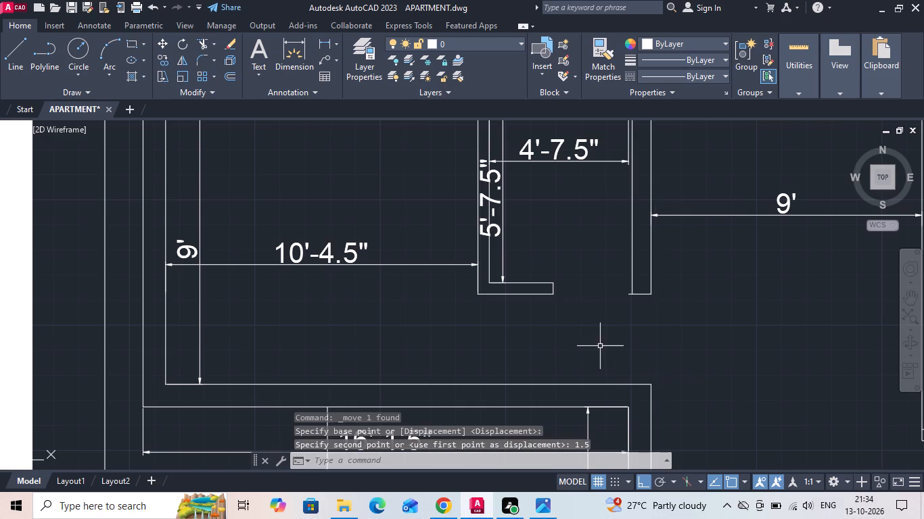
{"action": "scroll", "coordinate": [620, 290], "scroll_direction": "up", "scroll_amount": 2}
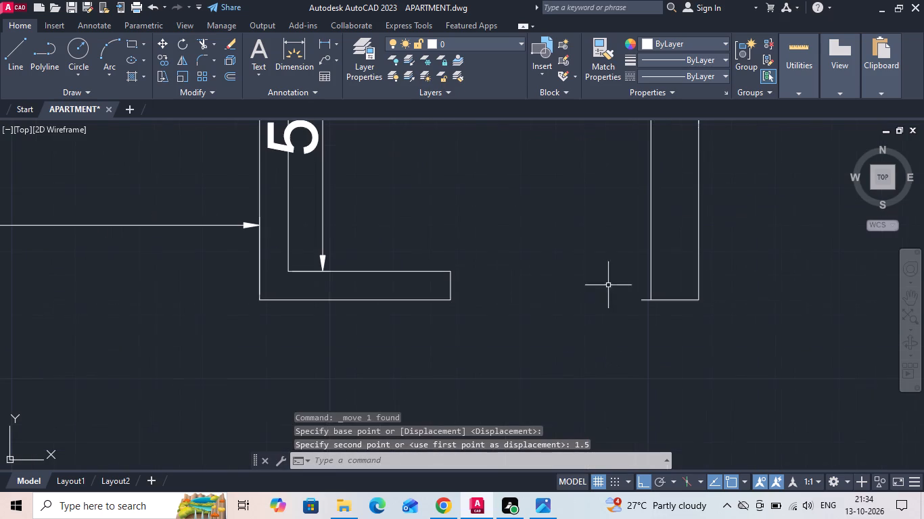
Move the end line of flat C's upper toilet stub wall 1.5" toward the doorway and extend both wall lines to it.
{"action": "left_click_drag", "start_coordinate": [491, 287], "coordinate": [455, 289]}
{"action": "left_click", "coordinate": [426, 289]}
{"action": "right_click", "coordinate": [423, 281]}
{"action": "left_click", "coordinate": [480, 246]}
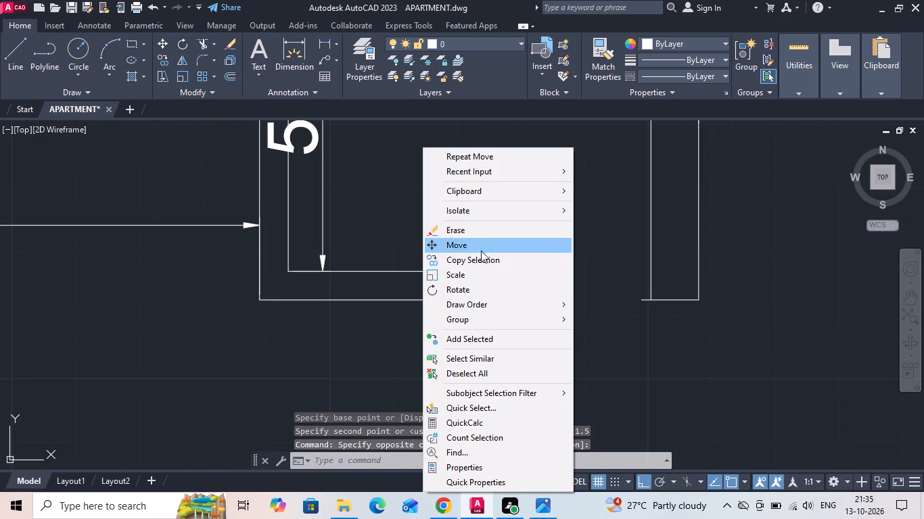
{"action": "left_click_drag", "start_coordinate": [540, 332], "coordinate": [567, 330]}
{"action": "type", "text": "1.5"}
{"action": "key", "text": "Return"}
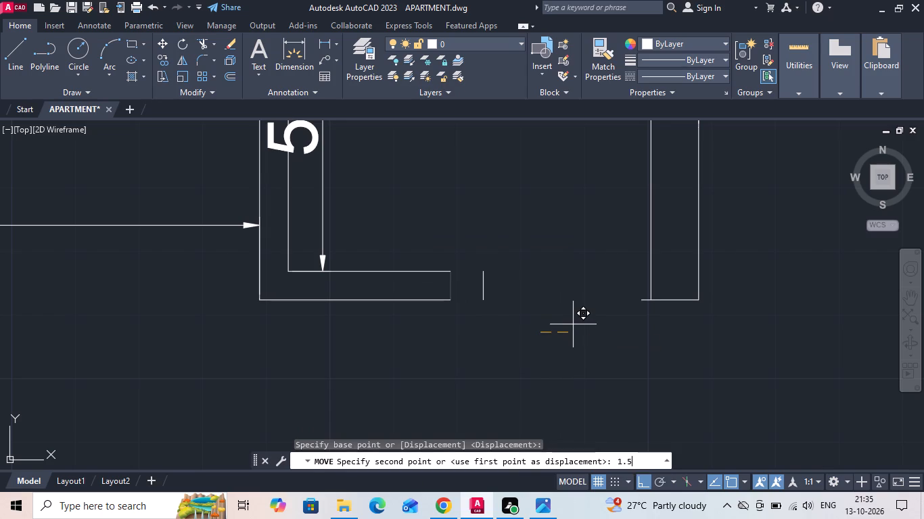
{"action": "type", "text": "EX"}
{"action": "key", "text": "space"}
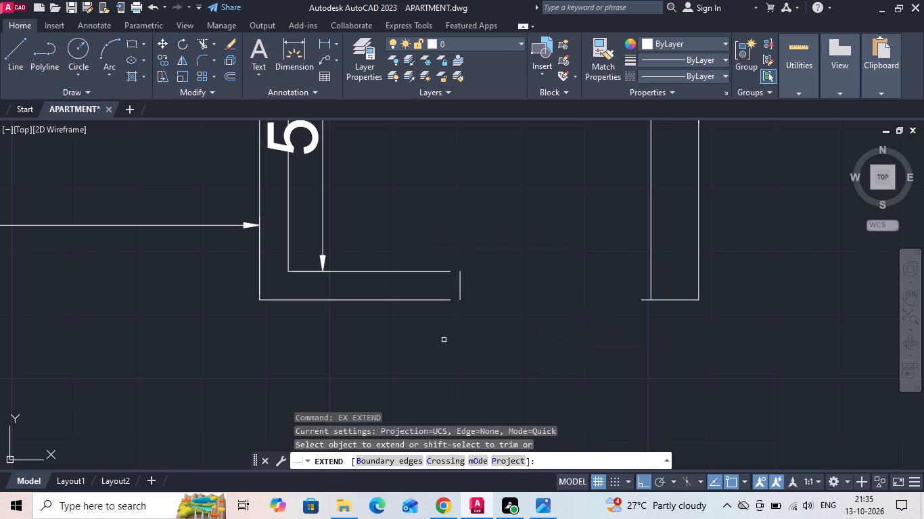
{"action": "left_click_drag", "start_coordinate": [442, 341], "coordinate": [445, 284]}
{"action": "left_click", "coordinate": [444, 218]}
{"action": "key", "text": "Escape"}
Fillet the toilet's living-side wall inner line with the door jamb line into a square corner at 0 radius.
{"action": "type", "text": "F"}
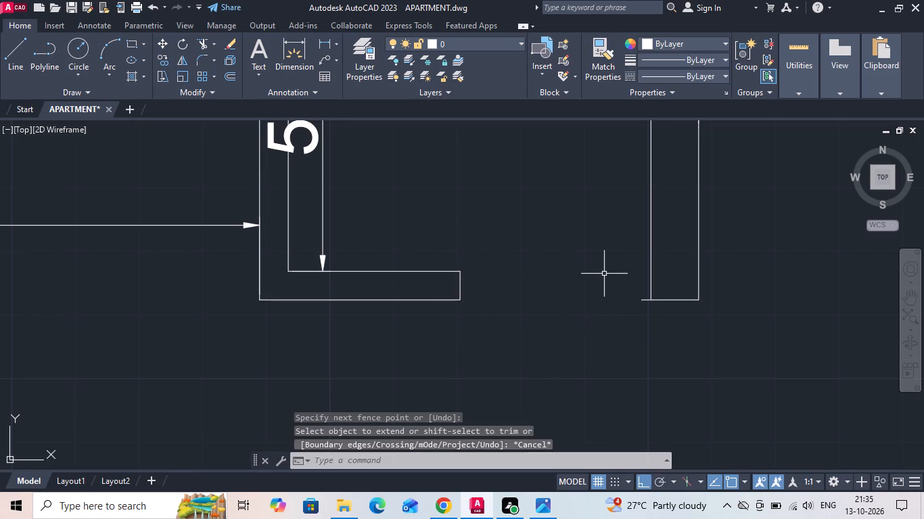
{"action": "key", "text": "space"}
{"action": "left_click", "coordinate": [652, 282]}
{"action": "left_click", "coordinate": [660, 301]}
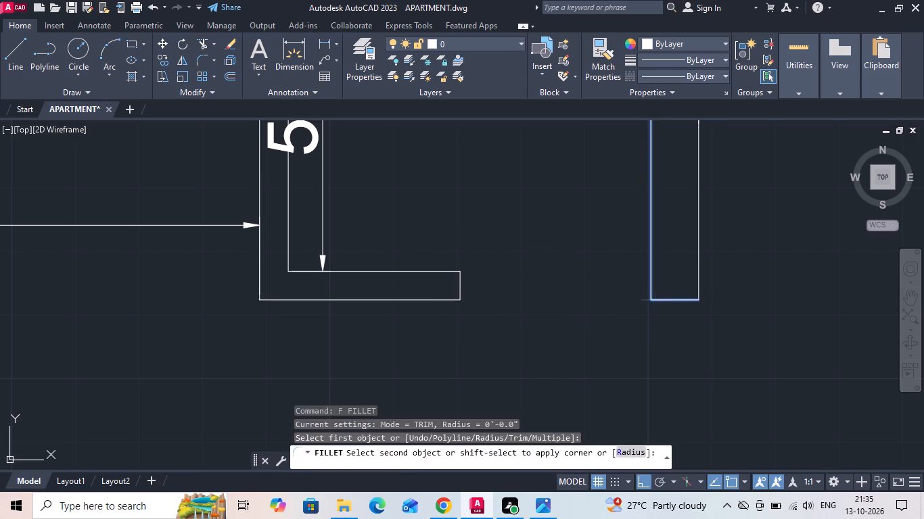
{"action": "key", "text": "Escape"}
Measure the clear width of flat C's upper toilet door opening.
{"action": "left_click", "coordinate": [323, 46]}
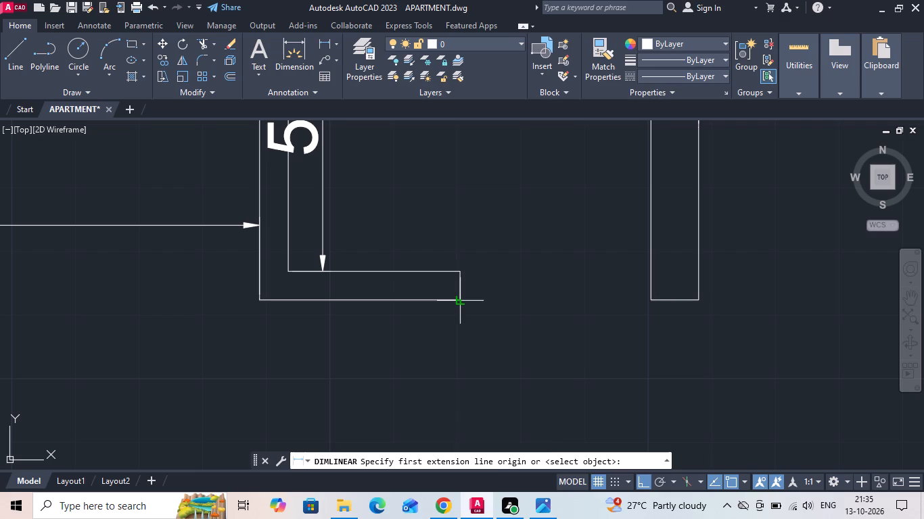
{"action": "left_click", "coordinate": [458, 302]}
{"action": "left_click", "coordinate": [656, 299]}
{"action": "key", "text": "Escape"}
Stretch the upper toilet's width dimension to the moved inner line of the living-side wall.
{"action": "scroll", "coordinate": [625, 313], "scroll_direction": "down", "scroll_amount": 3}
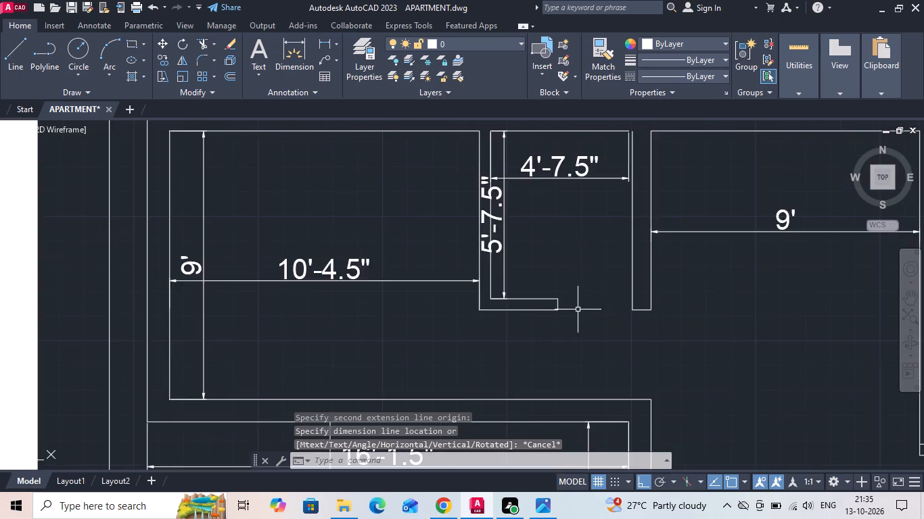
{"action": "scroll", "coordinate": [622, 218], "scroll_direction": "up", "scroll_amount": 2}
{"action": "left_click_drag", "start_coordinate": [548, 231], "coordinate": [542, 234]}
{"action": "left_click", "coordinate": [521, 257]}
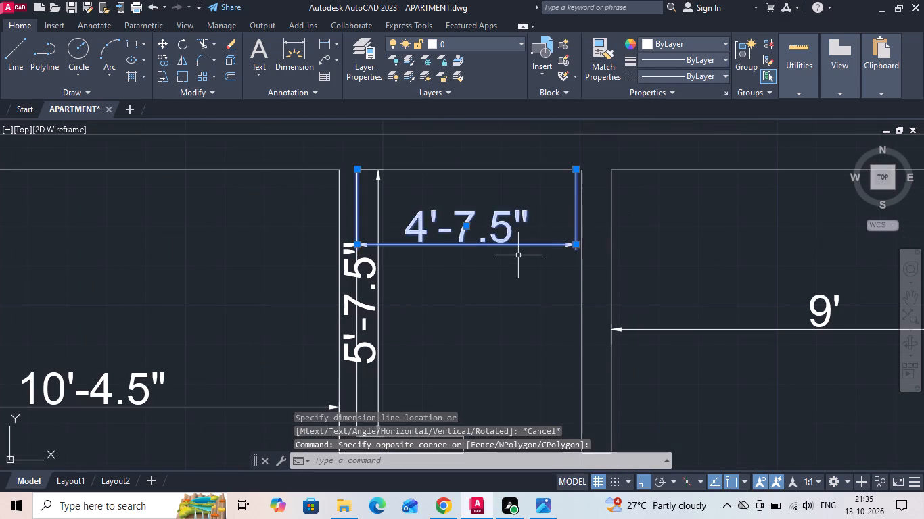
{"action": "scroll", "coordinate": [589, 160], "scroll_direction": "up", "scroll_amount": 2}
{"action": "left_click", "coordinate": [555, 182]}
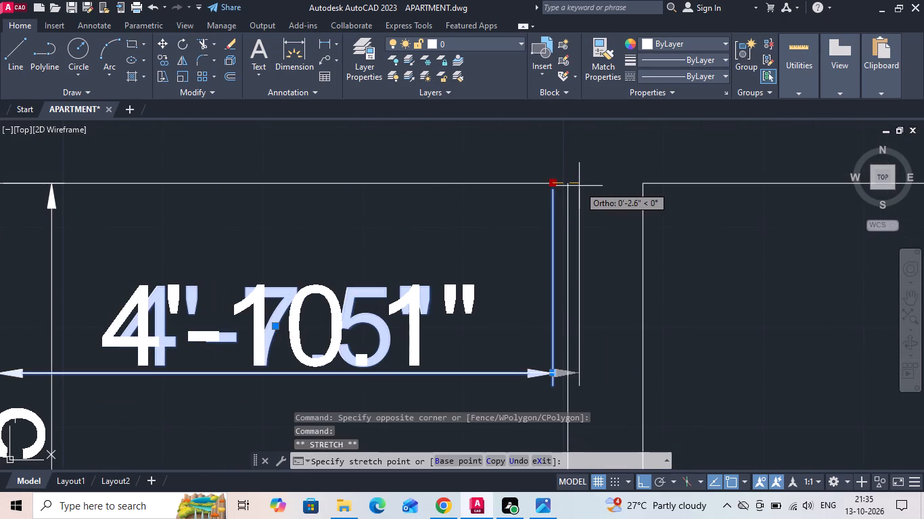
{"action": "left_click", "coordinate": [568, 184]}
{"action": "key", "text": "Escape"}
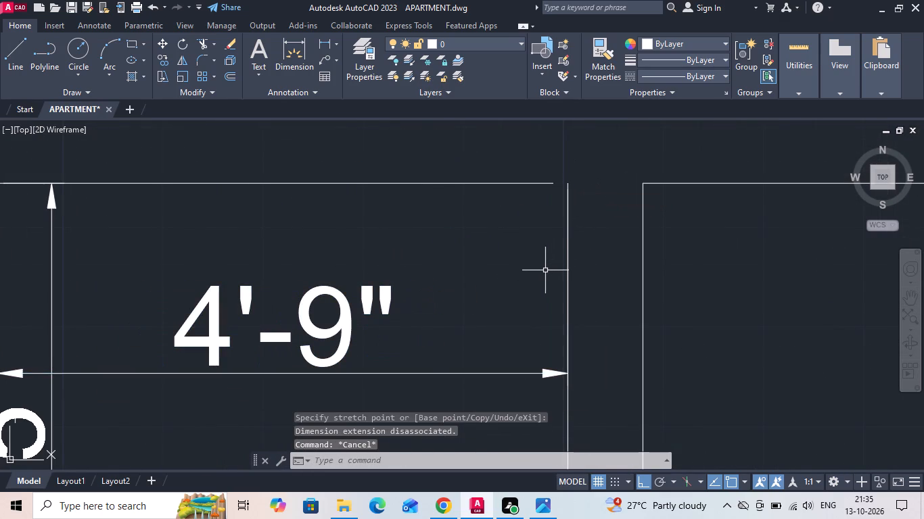
Erase the width dimension of flat C's upper toilet.
{"action": "scroll", "coordinate": [545, 272], "scroll_direction": "down", "scroll_amount": 2}
{"action": "left_click_drag", "start_coordinate": [460, 277], "coordinate": [450, 314]}
{"action": "left_click", "coordinate": [447, 320]}
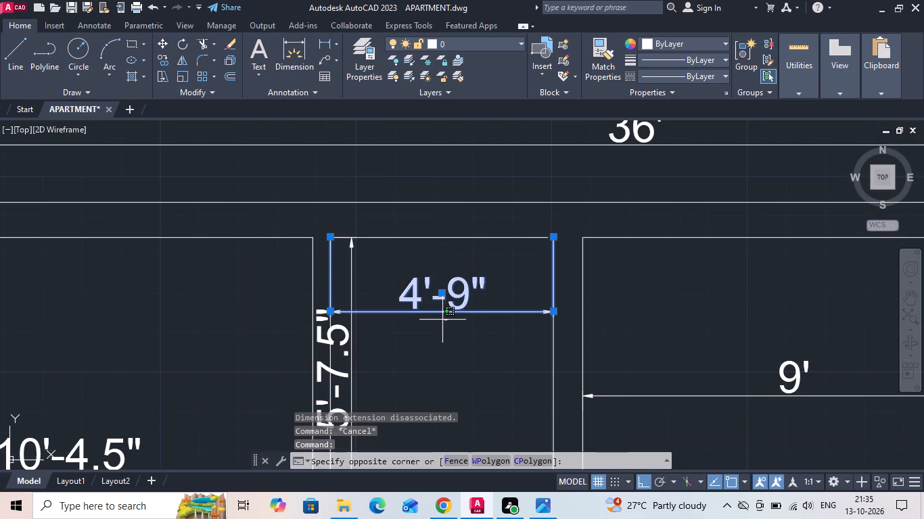
{"action": "key", "text": "Delete"}
Measure the upper toilet's clear width between its two side walls.
{"action": "left_click", "coordinate": [324, 40]}
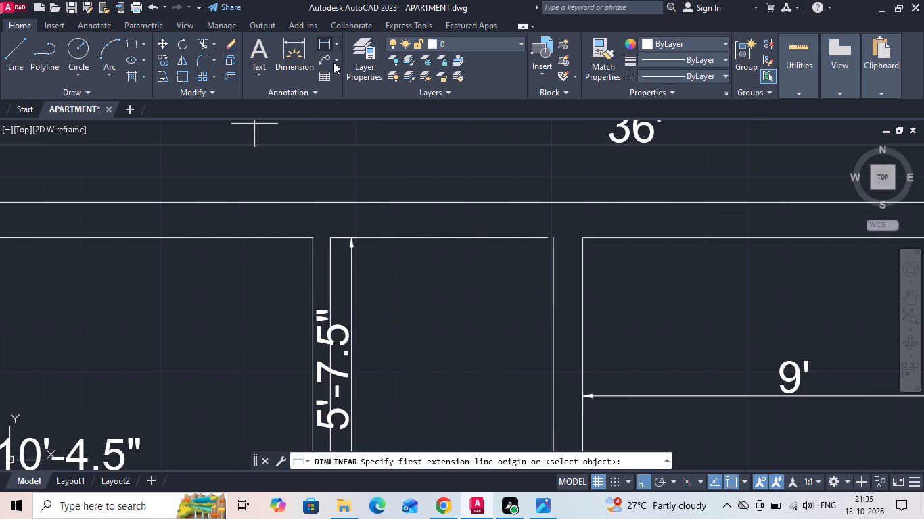
{"action": "left_click", "coordinate": [553, 261]}
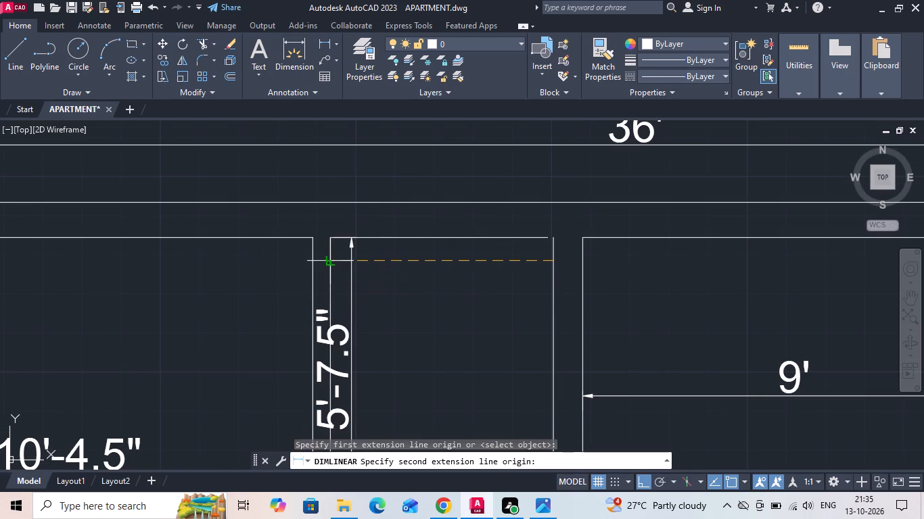
{"action": "left_click", "coordinate": [328, 262]}
{"action": "key", "text": "Escape"}
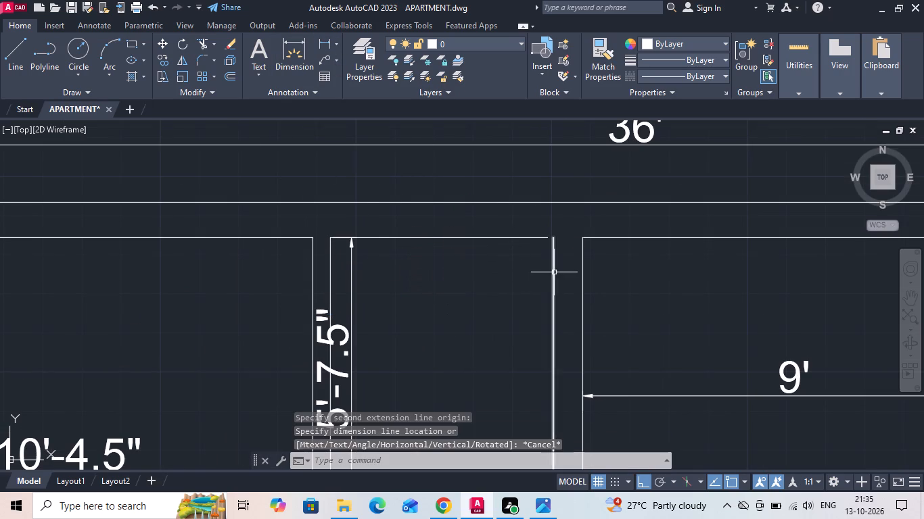
Move the toilet's living-side wall inner line 3" toward the living/dining room and extend the outer wall's inner line to it.
{"action": "left_click", "coordinate": [554, 272]}
{"action": "right_click", "coordinate": [552, 270]}
{"action": "left_click_drag", "start_coordinate": [576, 245], "coordinate": [582, 248]}
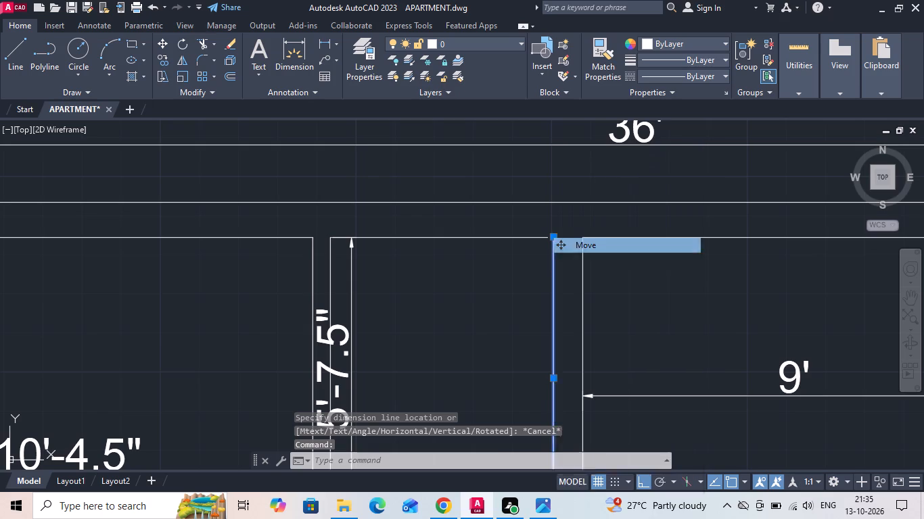
{"action": "left_click", "coordinate": [741, 285]}
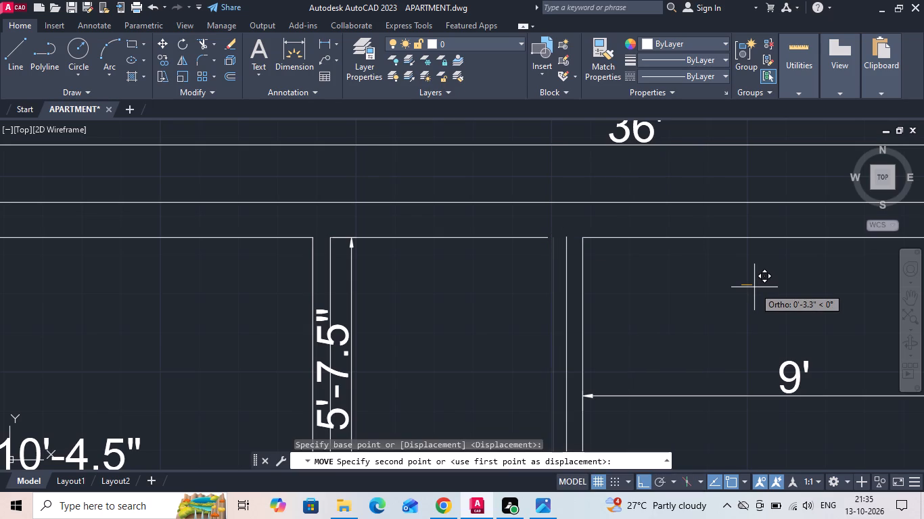
{"action": "type", "text": "3"}
{"action": "key", "text": "space"}
{"action": "key", "text": "e"}
{"action": "key", "text": "x"}
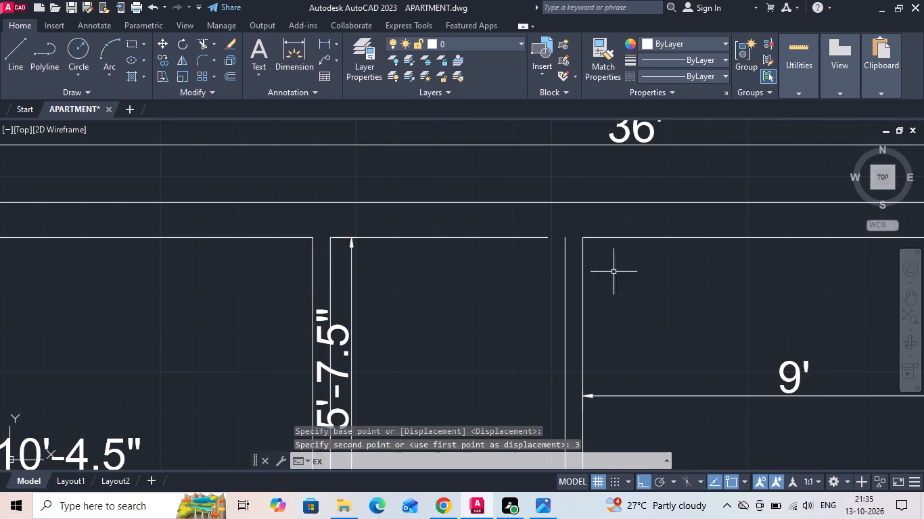
{"action": "key", "text": "space"}
{"action": "left_click", "coordinate": [539, 241]}
{"action": "left_click", "coordinate": [540, 225]}
{"action": "scroll", "coordinate": [524, 232], "scroll_direction": "down", "scroll_amount": 3}
{"action": "scroll", "coordinate": [542, 317], "scroll_direction": "up", "scroll_amount": 2}
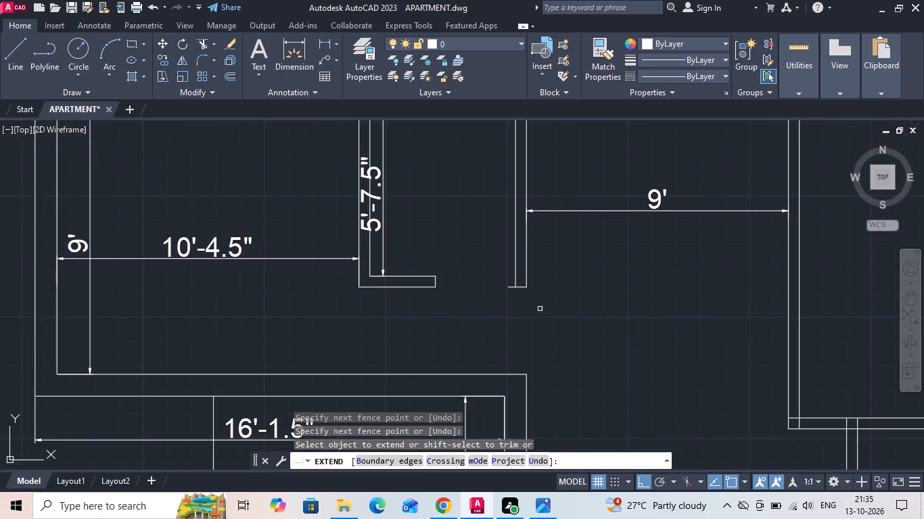
{"action": "scroll", "coordinate": [491, 280], "scroll_direction": "up", "scroll_amount": 2}
{"action": "key", "text": "Escape"}
Trim the jamb line's overhang past the inner line at the foot of the toilet's living-side wall.
{"action": "type", "text": "TR"}
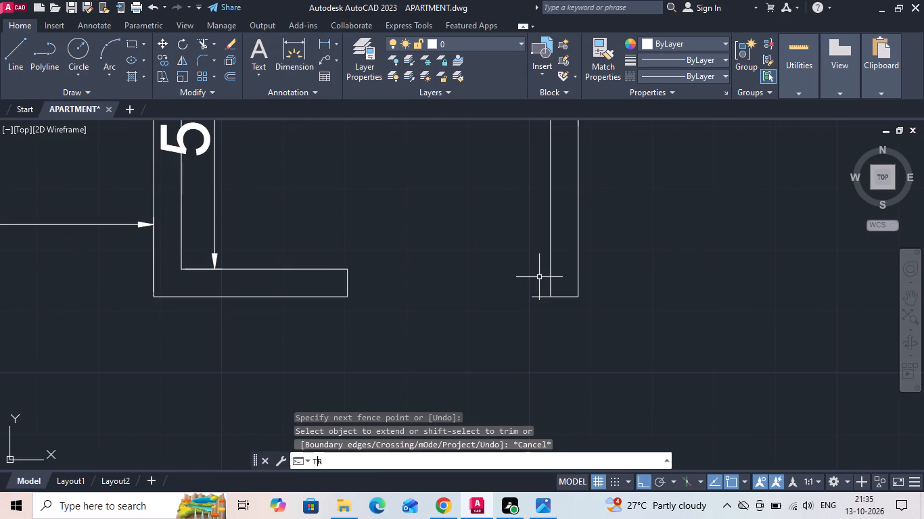
{"action": "key", "text": "space"}
{"action": "left_click_drag", "start_coordinate": [540, 281], "coordinate": [542, 326]}
{"action": "key", "text": "Escape"}
Move the toilet stub wall's end line 3" toward the doorway and extend both wall lines to meet it.
{"action": "left_click", "coordinate": [402, 285]}
{"action": "left_click", "coordinate": [311, 285]}
{"action": "right_click", "coordinate": [311, 283]}
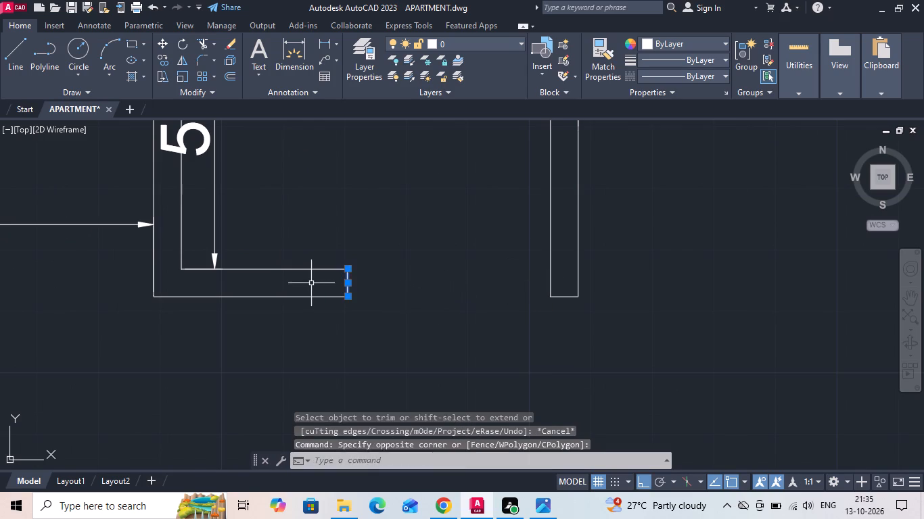
{"action": "left_click", "coordinate": [363, 247]}
{"action": "left_click_drag", "start_coordinate": [432, 326], "coordinate": [490, 328]}
{"action": "type", "text": "3 E"}
{"action": "key", "text": "x"}
{"action": "key", "text": "space"}
{"action": "left_click_drag", "start_coordinate": [331, 330], "coordinate": [315, 246]}
{"action": "scroll", "coordinate": [378, 327], "scroll_direction": "down", "scroll_amount": 2}
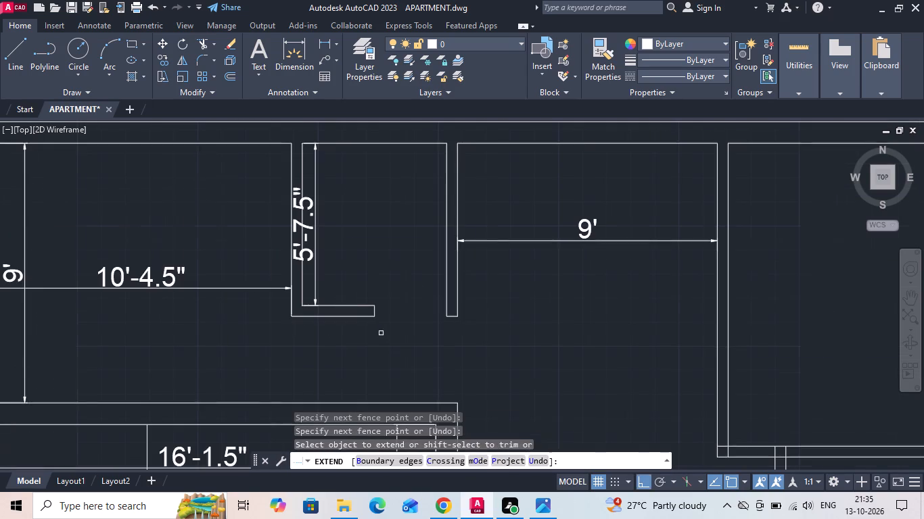
{"action": "key", "text": "Escape"}
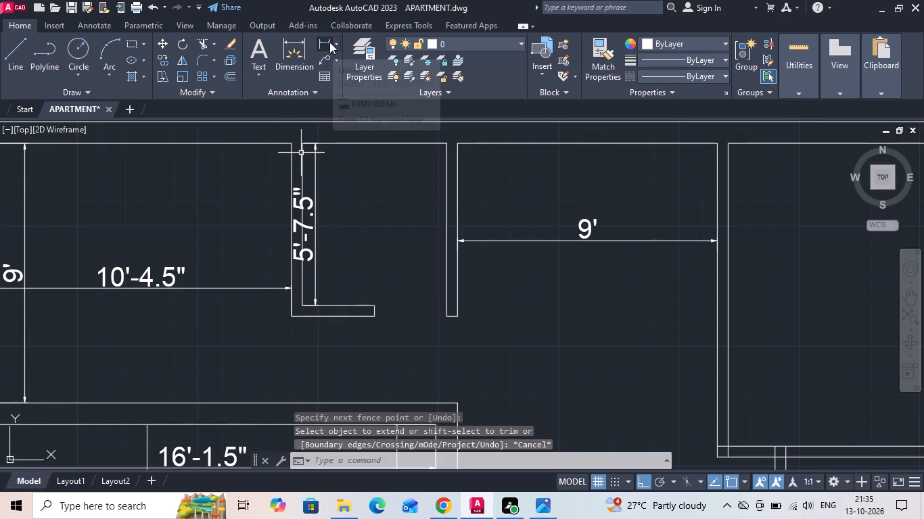
Add a quick dimension for the width of flat C's upper toilet along the outer wall.
{"action": "type", "text": "QDIM"}
{"action": "key", "text": "space"}
{"action": "scroll", "coordinate": [320, 164], "scroll_direction": "down", "scroll_amount": 1}
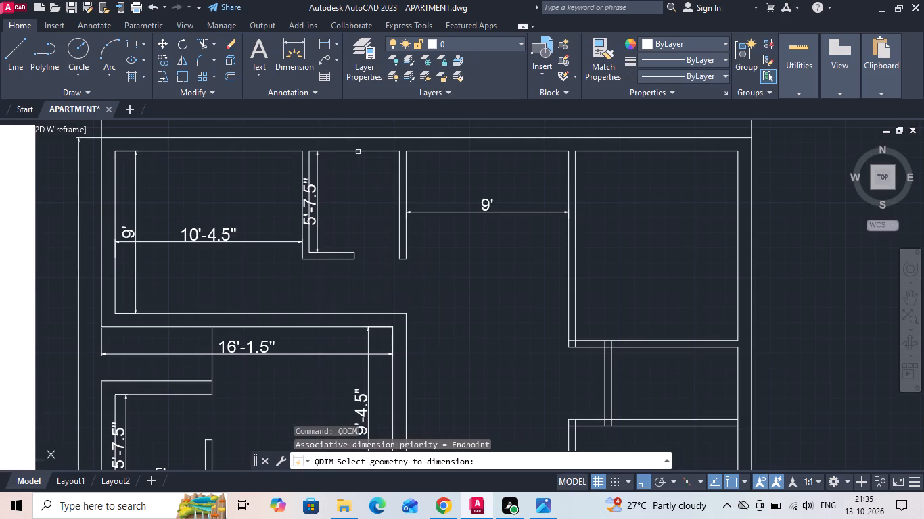
{"action": "left_click", "coordinate": [358, 151]}
{"action": "key", "text": "space"}
{"action": "left_click", "coordinate": [360, 172]}
Offset the bedroom-side line of the wall between flat C's master bedroom and toilet 3' into the bedroom.
{"action": "scroll", "coordinate": [465, 199], "scroll_direction": "down", "scroll_amount": 2}
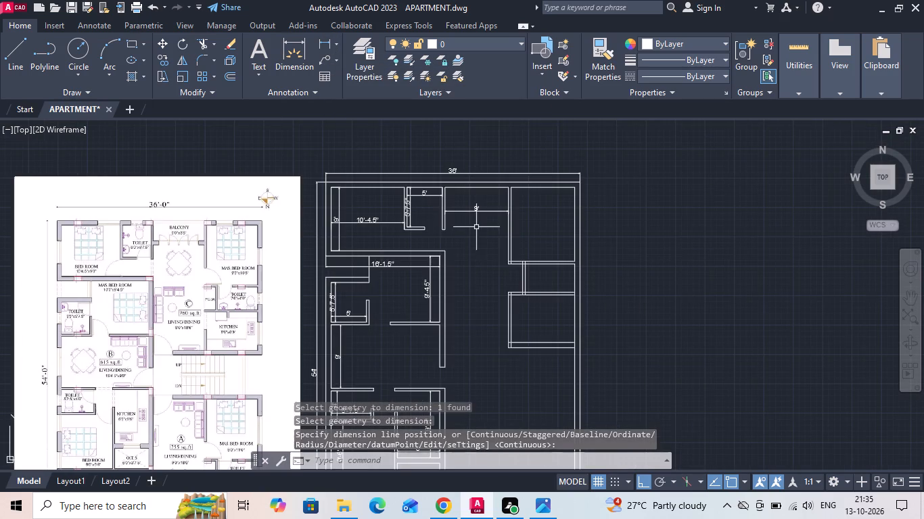
{"action": "scroll", "coordinate": [435, 230], "scroll_direction": "up", "scroll_amount": 1}
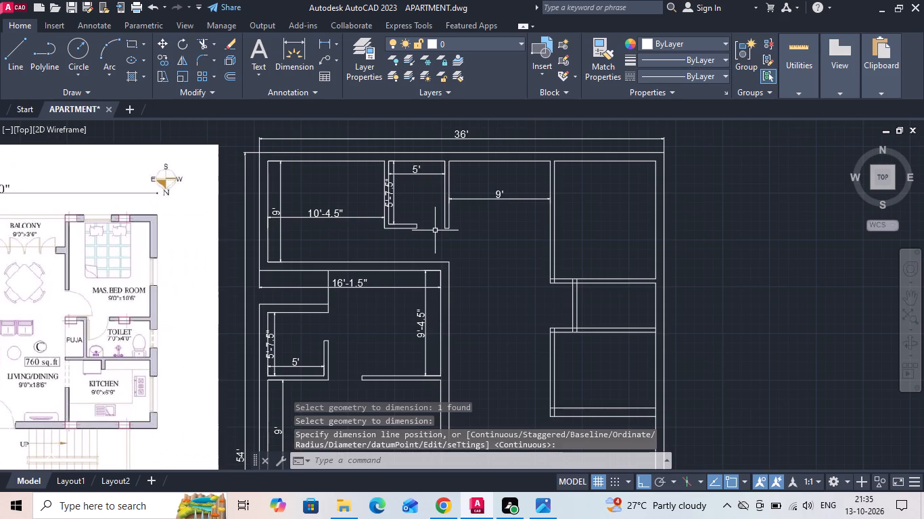
{"action": "type", "text": "O"}
{"action": "key", "text": "space"}
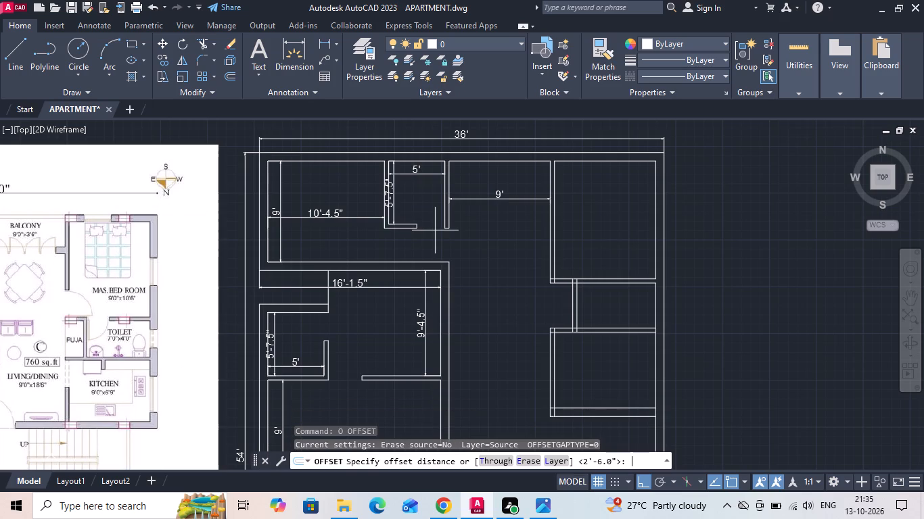
{"action": "key", "text": "3"}
{"action": "key", "text": "apostrophe"}
{"action": "key", "text": "space"}
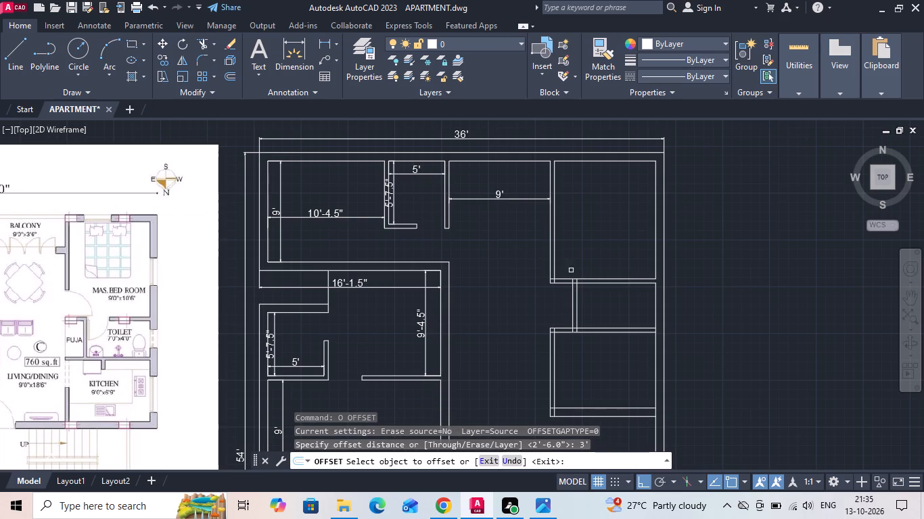
{"action": "left_click", "coordinate": [576, 279]}
{"action": "key", "text": "Escape"}
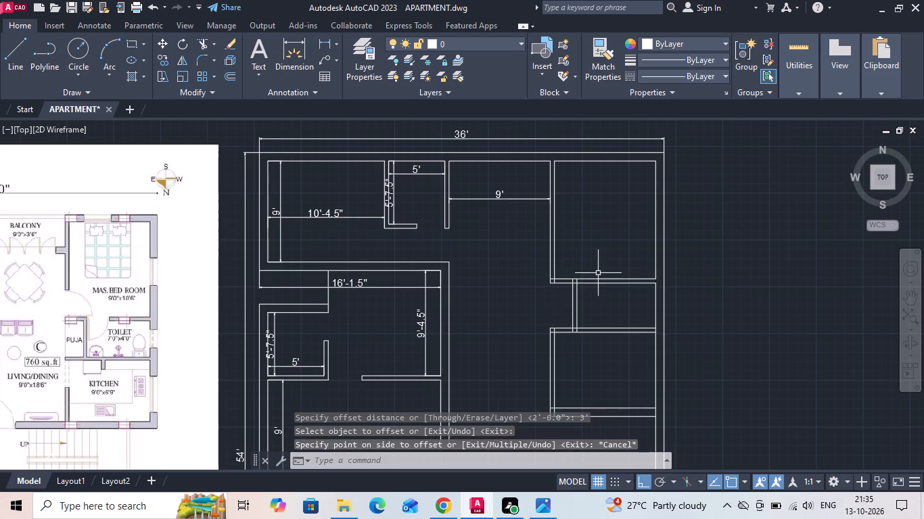
{"action": "key", "text": "space"}
{"action": "key", "text": "Escape"}
{"action": "key", "text": "space"}
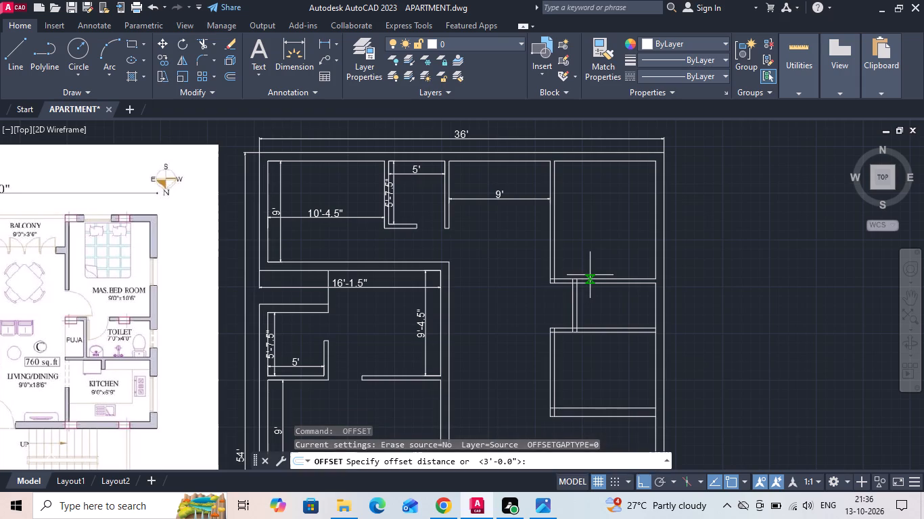
{"action": "key", "text": "space"}
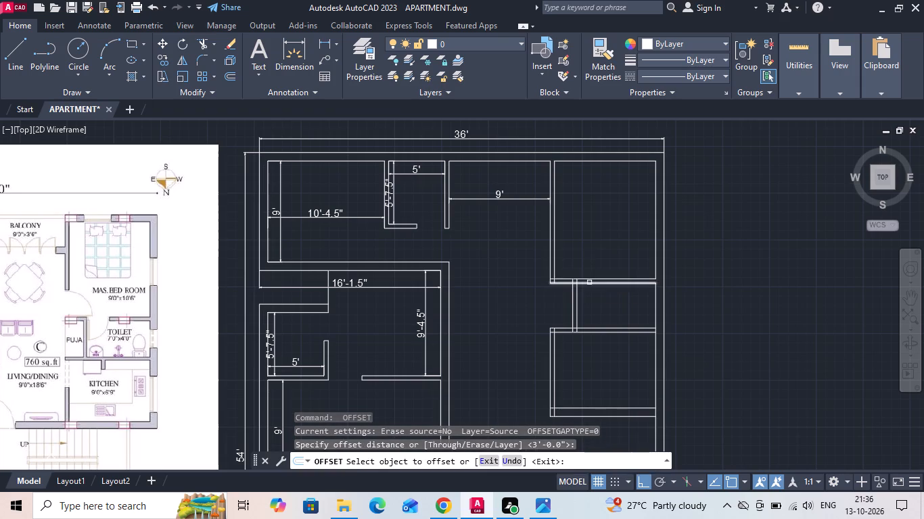
{"action": "left_click", "coordinate": [590, 279]}
{"action": "left_click", "coordinate": [597, 257]}
{"action": "key", "text": "Escape"}
Trim the wall between flat C's master bedroom and living/dining room to leave a 3' door opening.
{"action": "type", "text": "TR"}
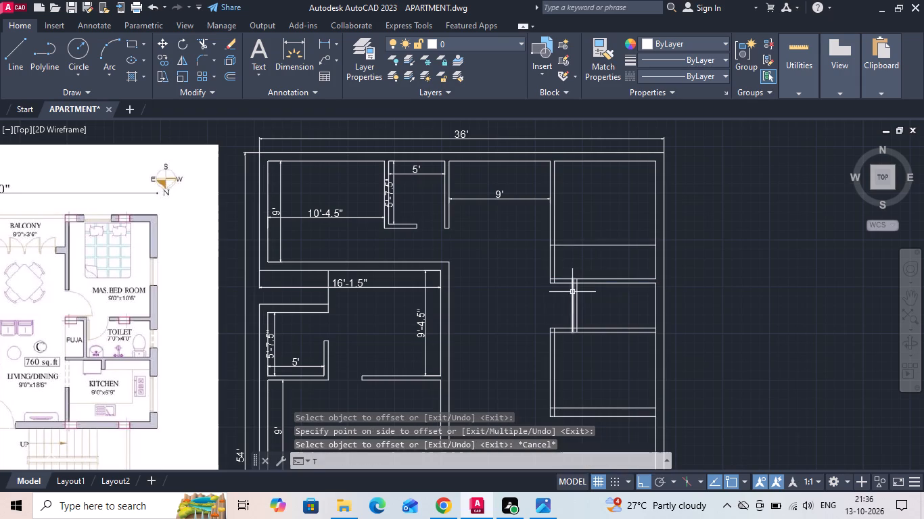
{"action": "key", "text": "space"}
{"action": "key", "text": "space"}
{"action": "left_click_drag", "start_coordinate": [530, 260], "coordinate": [605, 237]}
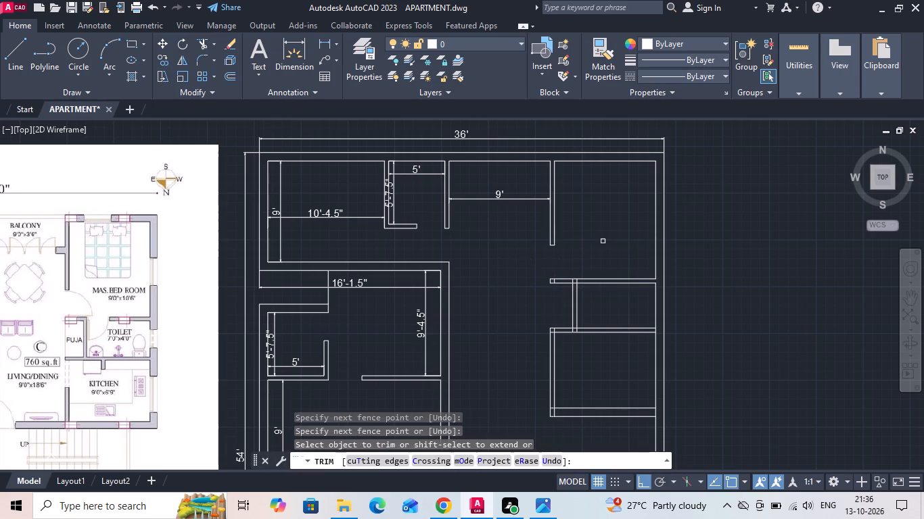
Trim the cross lines inside the wall between flat C's master bedroom and the toilet and puja area.
{"action": "scroll", "coordinate": [580, 270], "scroll_direction": "up", "scroll_amount": 3}
{"action": "left_click", "coordinate": [576, 299]}
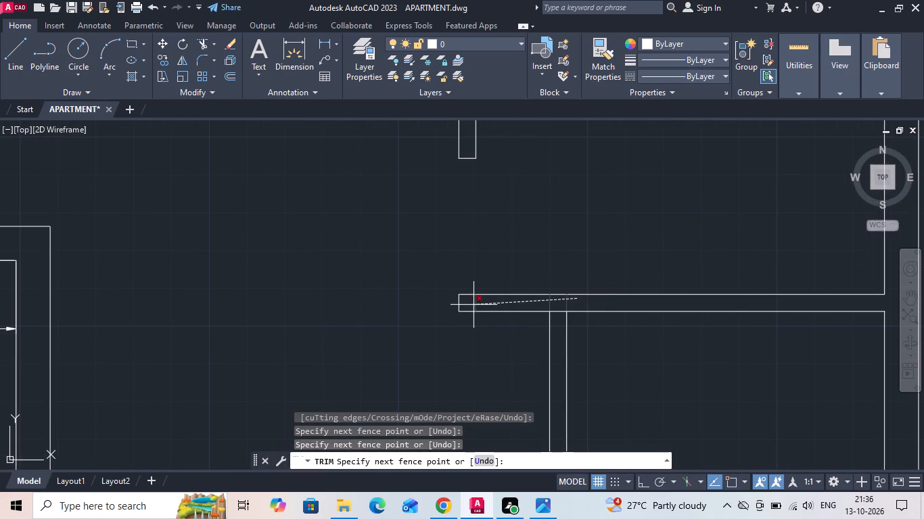
{"action": "left_click", "coordinate": [473, 305]}
{"action": "scroll", "coordinate": [582, 237], "scroll_direction": "down", "scroll_amount": 3}
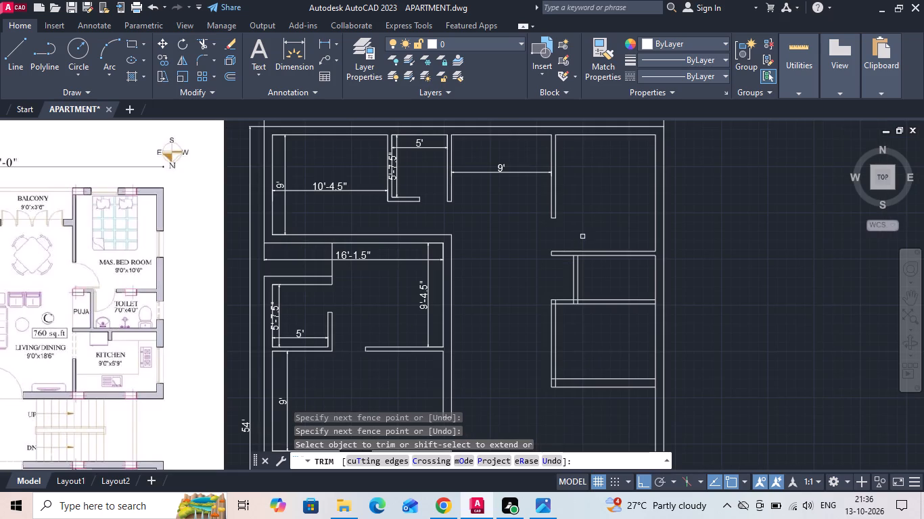
{"action": "key", "text": "Escape"}
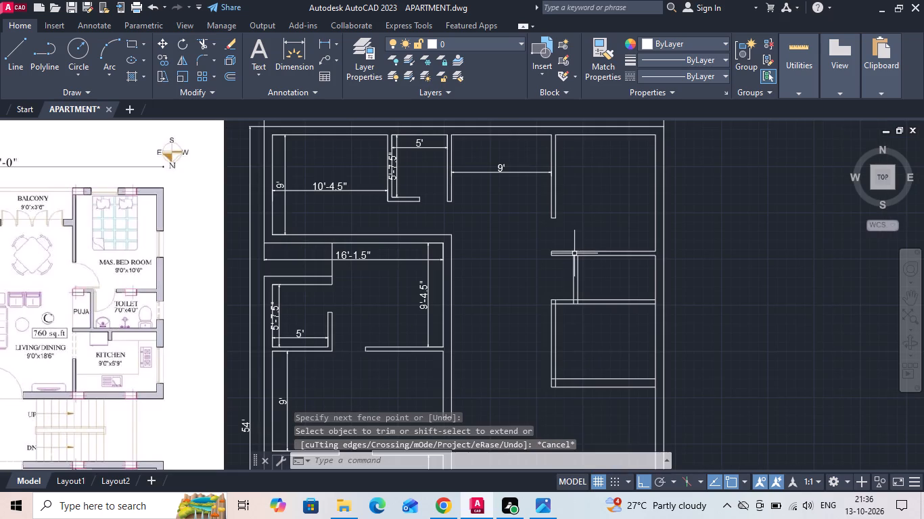
Extend the toilet-side line of flat C's puja–toilet partition up to the bedroom-side line of the master bedroom wall.
{"action": "type", "text": "EX"}
{"action": "key", "text": "space"}
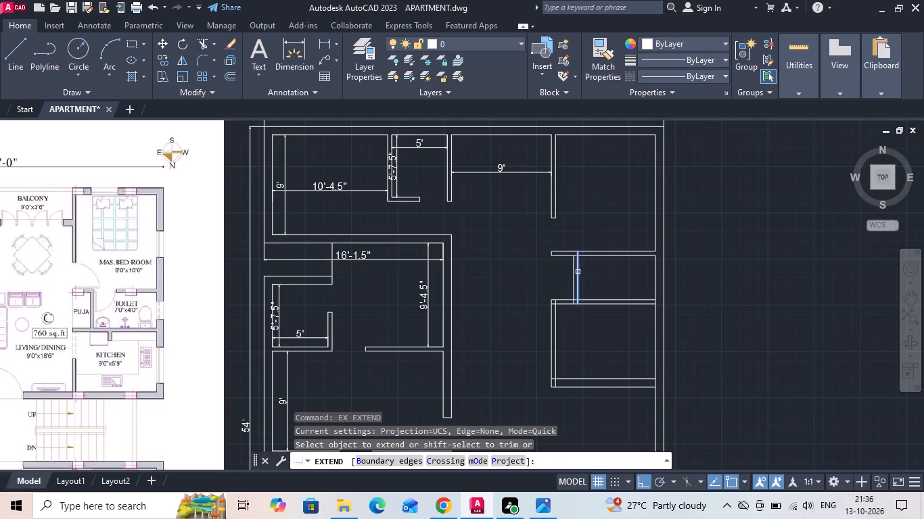
{"action": "left_click", "coordinate": [580, 268]}
{"action": "key", "text": "Escape"}
Offset the toilet-side line of flat C's puja–toilet partition 2'6" into the toilet.
{"action": "type", "text": "O 2'"}
{"action": "type", "text": "6"}
{"action": "key", "text": "space"}
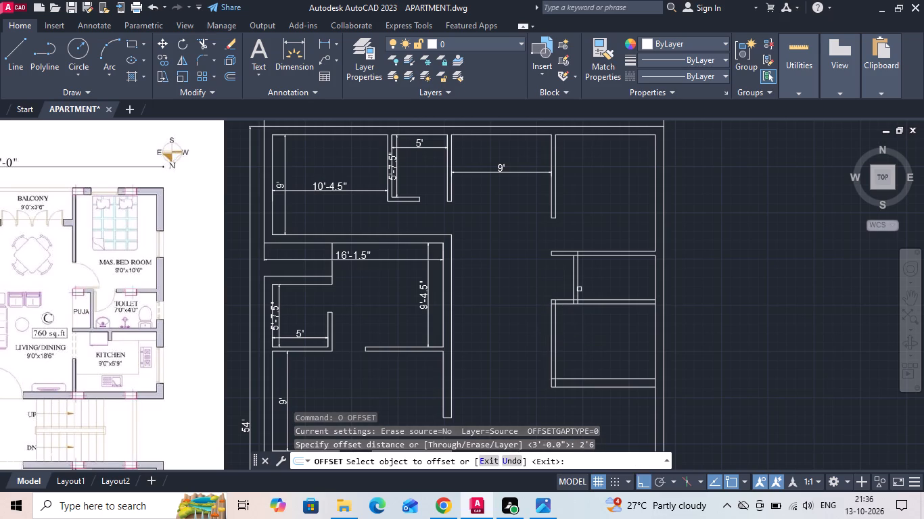
{"action": "left_click_drag", "start_coordinate": [576, 284], "coordinate": [598, 280]}
{"action": "left_click", "coordinate": [603, 280]}
{"action": "key", "text": "Escape"}
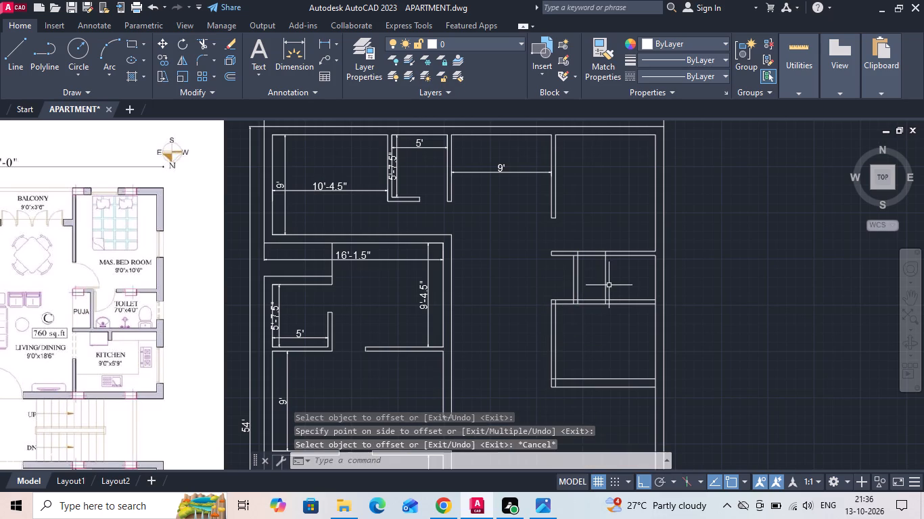
Trim the wall between flat C's master bedroom and toilet to leave a 2'6" door opening beside the puja partition.
{"action": "type", "text": "TR"}
{"action": "key", "text": "space"}
{"action": "scroll", "coordinate": [585, 258], "scroll_direction": "up", "scroll_amount": 2}
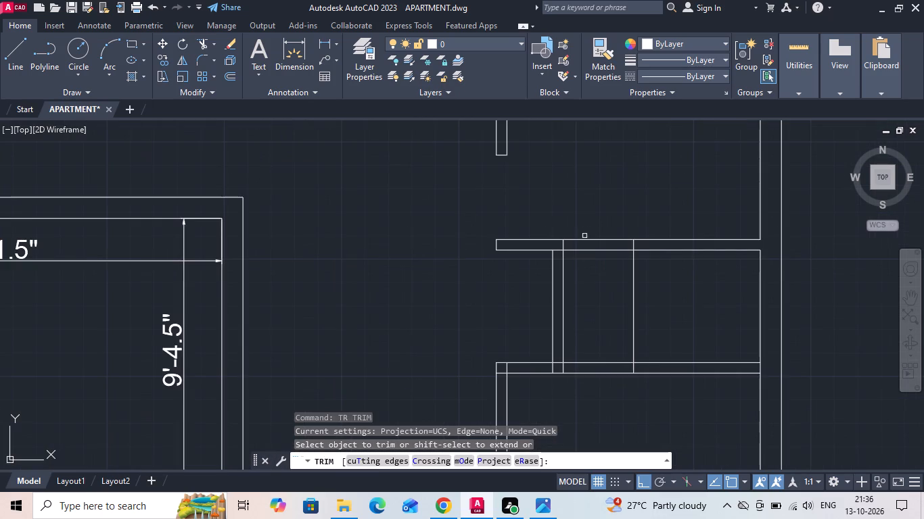
{"action": "left_click_drag", "start_coordinate": [588, 226], "coordinate": [670, 328]}
{"action": "scroll", "coordinate": [562, 255], "scroll_direction": "up", "scroll_amount": 1}
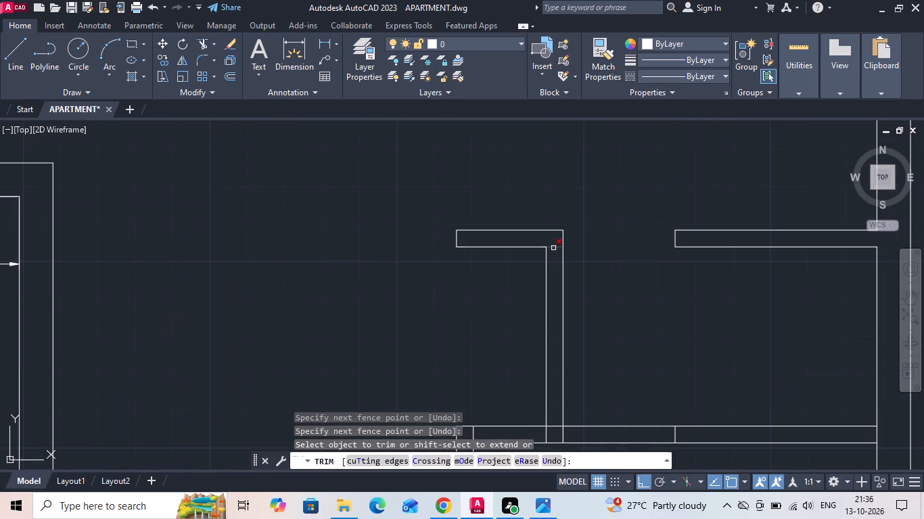
{"action": "left_click", "coordinate": [553, 248]}
Trim the leftover cross lines inside the wall between flat C's toilet, puja area and kitchen, and save the drawing.
{"action": "scroll", "coordinate": [553, 245], "scroll_direction": "down", "scroll_amount": 1}
{"action": "scroll", "coordinate": [630, 361], "scroll_direction": "up", "scroll_amount": 1}
{"action": "left_click", "coordinate": [637, 368]}
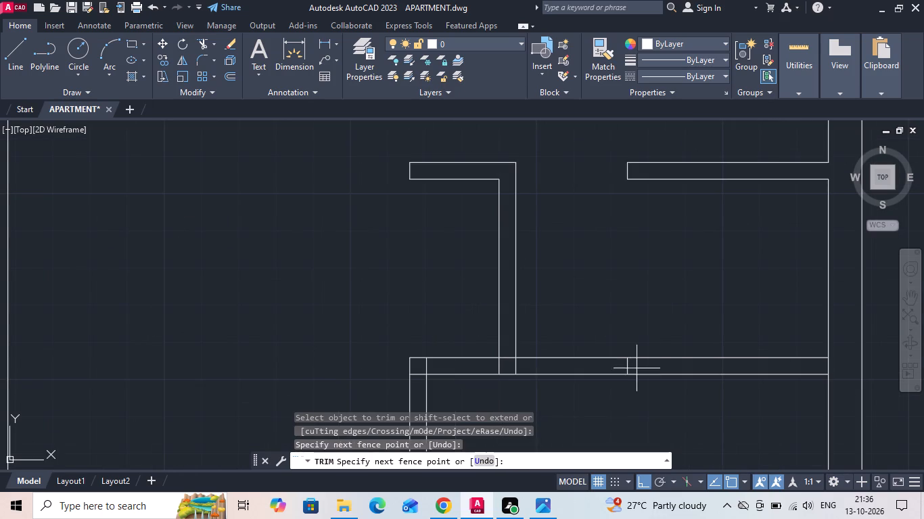
{"action": "left_click", "coordinate": [419, 368]}
{"action": "left_click", "coordinate": [418, 374]}
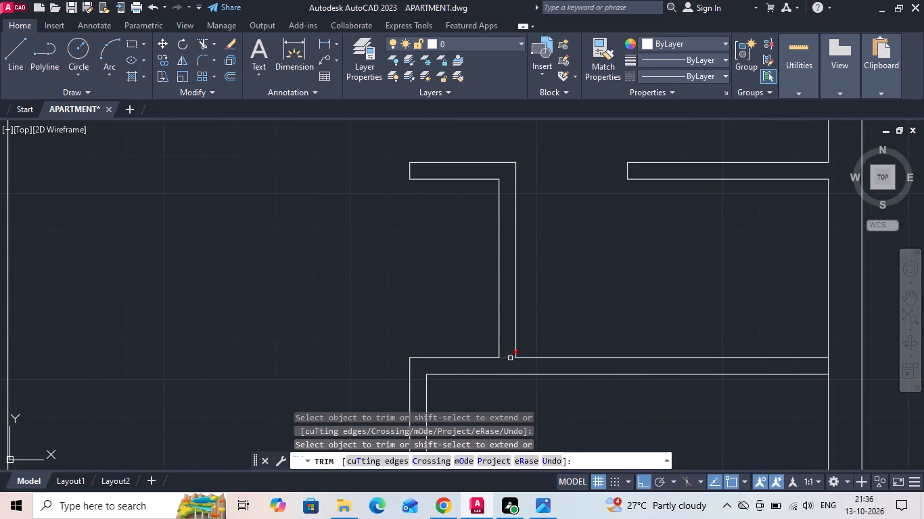
{"action": "left_click", "coordinate": [511, 358]}
{"action": "key", "text": "Escape"}
{"action": "key", "text": "ctrl+s"}
{"action": "key", "text": "ctrl+s"}
Add quick dimensions for the width and length of flat C's master bedroom.
{"action": "scroll", "coordinate": [496, 354], "scroll_direction": "down", "scroll_amount": 2}
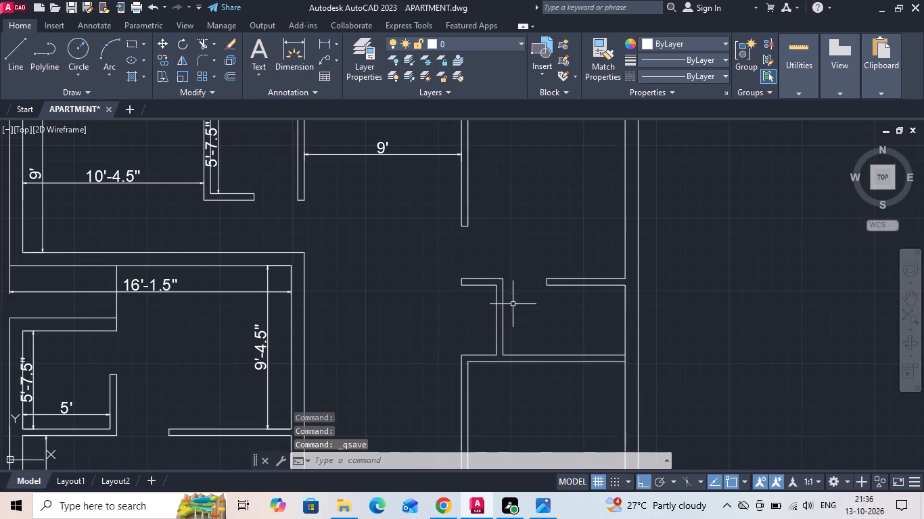
{"action": "scroll", "coordinate": [620, 289], "scroll_direction": "down", "scroll_amount": 1}
{"action": "type", "text": "QDIM"}
{"action": "key", "text": "space"}
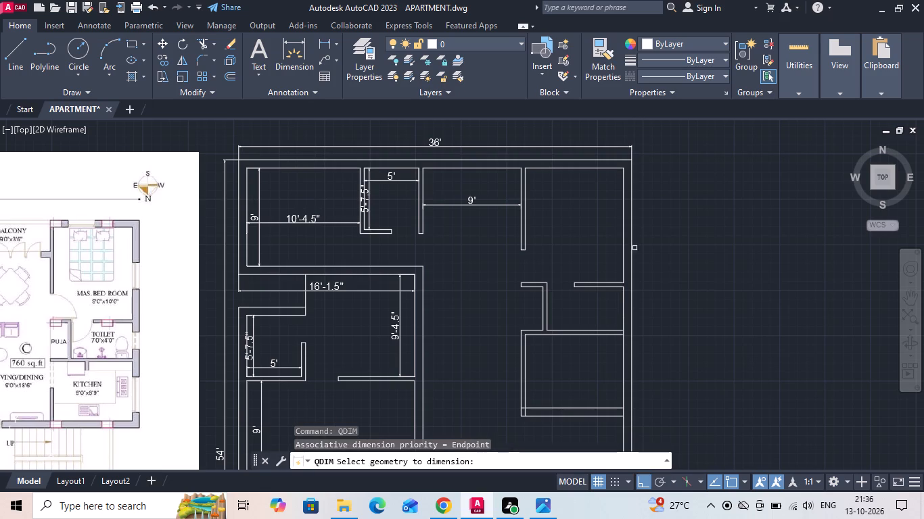
{"action": "left_click", "coordinate": [585, 168]}
{"action": "key", "text": "space"}
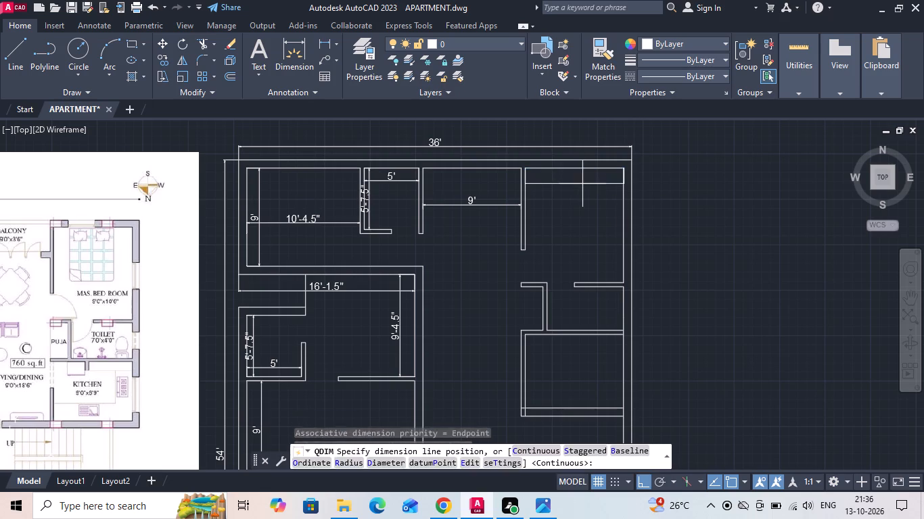
{"action": "left_click", "coordinate": [582, 184]}
{"action": "key", "text": "space"}
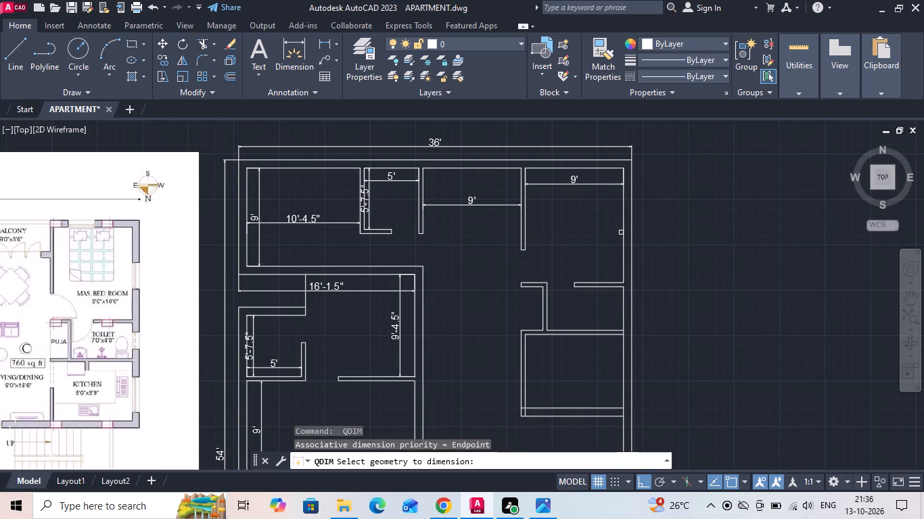
{"action": "left_click", "coordinate": [622, 236]}
{"action": "key", "text": "space"}
{"action": "left_click", "coordinate": [612, 226]}
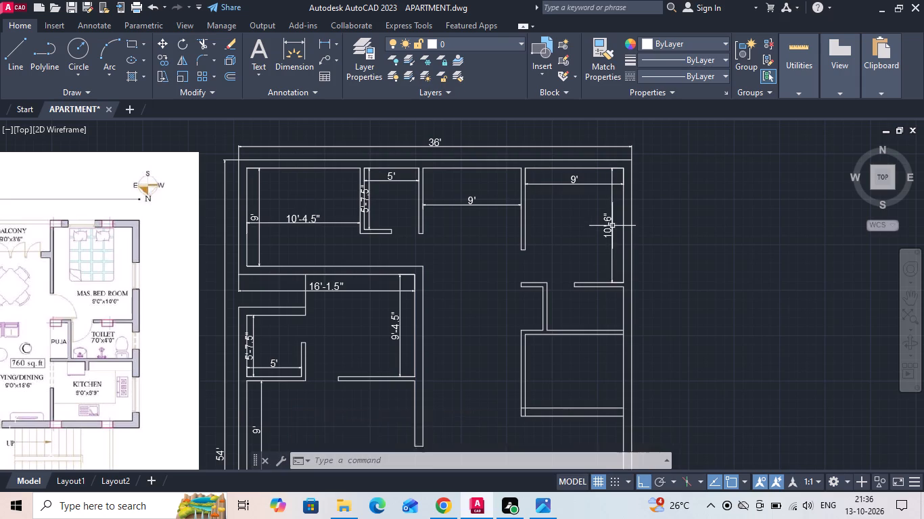
Trim the outer wall's inner line where flat C's toilet–kitchen wall meets it, and save the drawing.
{"action": "middle_click_drag", "start_coordinate": [582, 298], "coordinate": [588, 234]}
{"action": "scroll", "coordinate": [595, 230], "scroll_direction": "up", "scroll_amount": 1}
{"action": "key", "text": "space"}
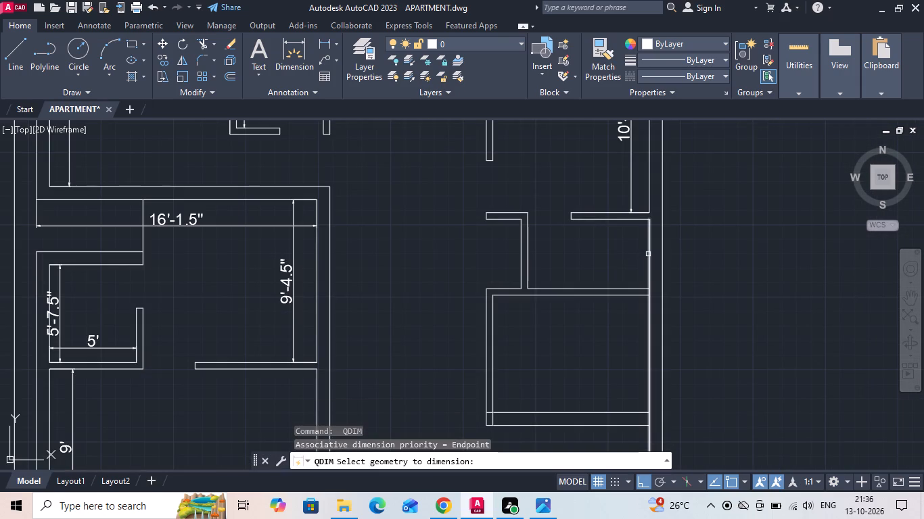
{"action": "key", "text": "Escape"}
{"action": "type", "text": "TR"}
{"action": "key", "text": "space"}
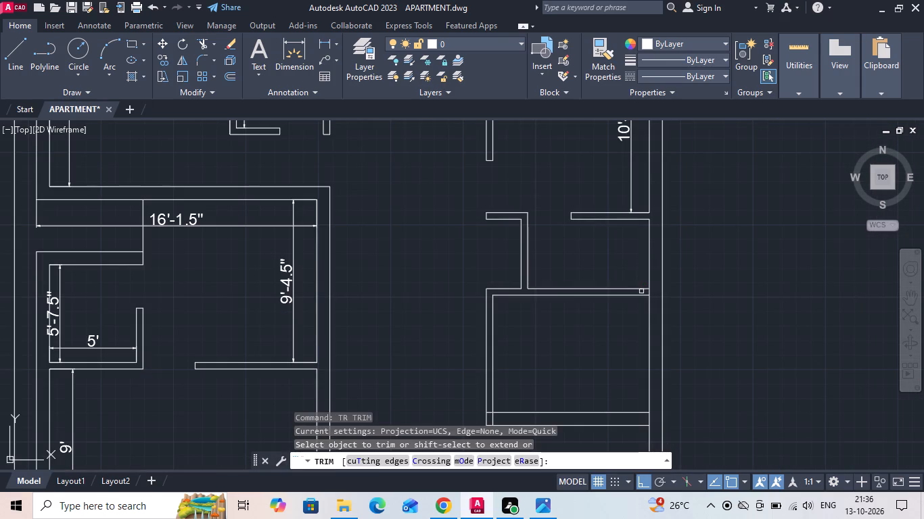
{"action": "scroll", "coordinate": [643, 291], "scroll_direction": "up", "scroll_amount": 1}
{"action": "left_click", "coordinate": [651, 293]}
{"action": "key", "text": "Escape"}
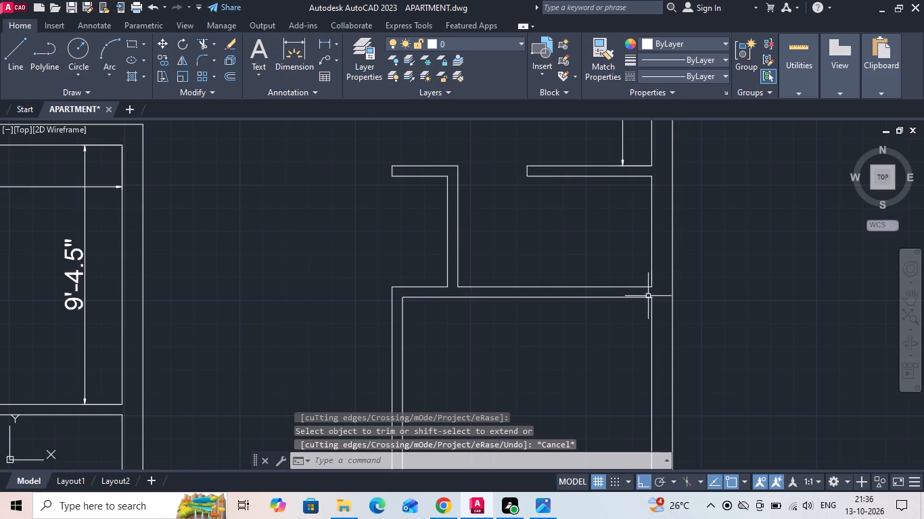
{"action": "key", "text": "ctrl+s"}
{"action": "key", "text": "ctrl+s"}
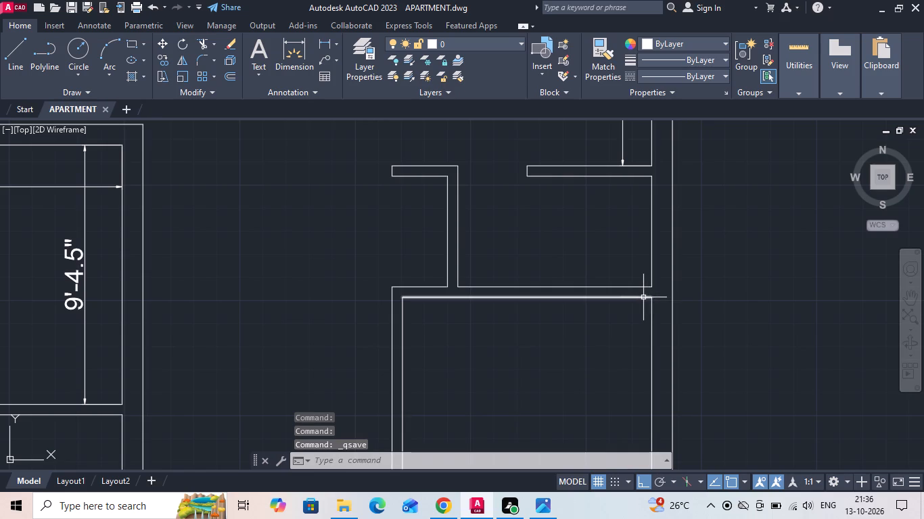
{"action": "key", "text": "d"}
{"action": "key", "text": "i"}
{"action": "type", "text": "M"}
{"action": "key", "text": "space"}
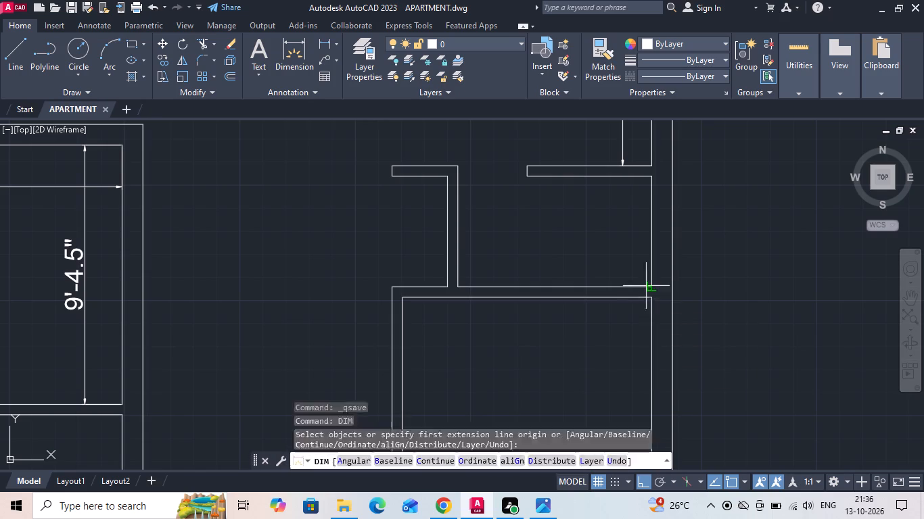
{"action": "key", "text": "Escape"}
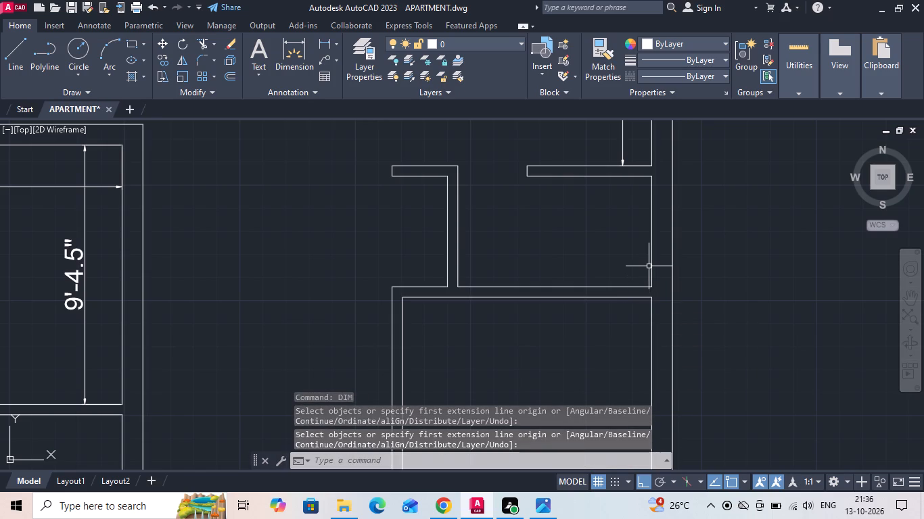
Add quick dimensions for the length and width of flat C's toilet beside the kitchen.
{"action": "type", "text": "QD"}
{"action": "type", "text": "IM"}
{"action": "key", "text": "space"}
{"action": "left_click", "coordinate": [651, 248]}
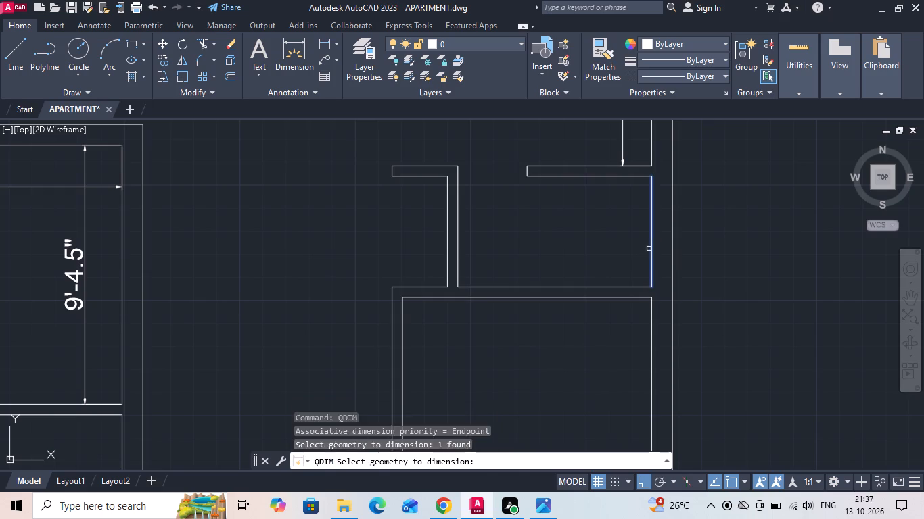
{"action": "key", "text": "space"}
{"action": "left_click", "coordinate": [636, 253]}
{"action": "key", "text": "space"}
{"action": "left_click", "coordinate": [584, 288]}
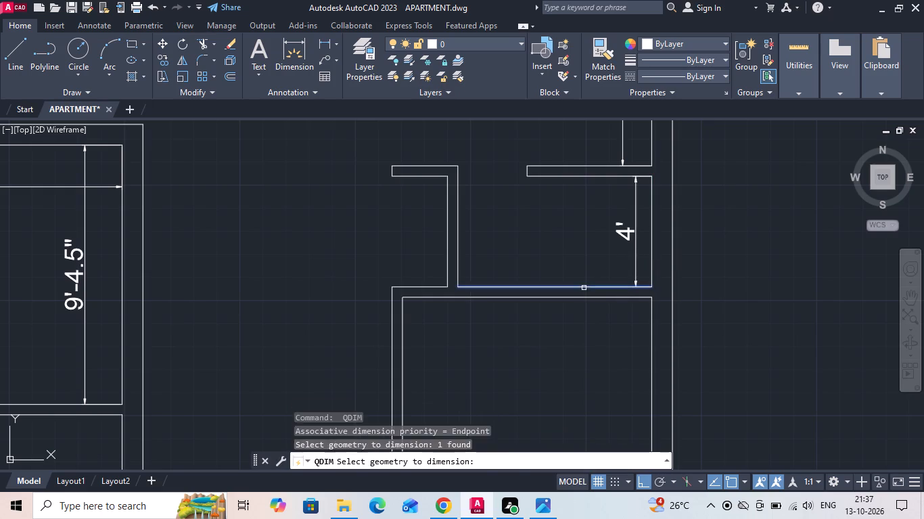
{"action": "key", "text": "space"}
{"action": "left_click", "coordinate": [586, 261]}
Offset the kitchen-side line of flat C's toilet–kitchen wall 3' into the kitchen.
{"action": "scroll", "coordinate": [568, 276], "scroll_direction": "down", "scroll_amount": 2}
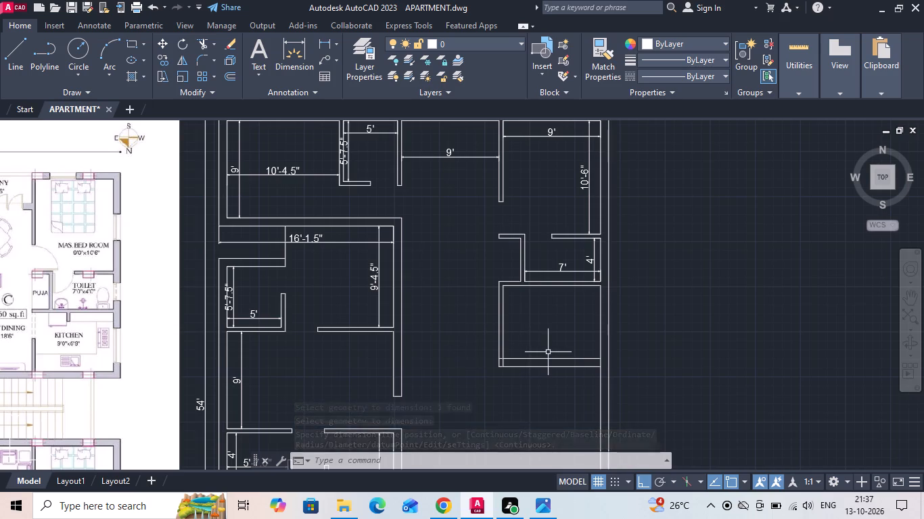
{"action": "middle_click_drag", "start_coordinate": [560, 348], "coordinate": [597, 308]}
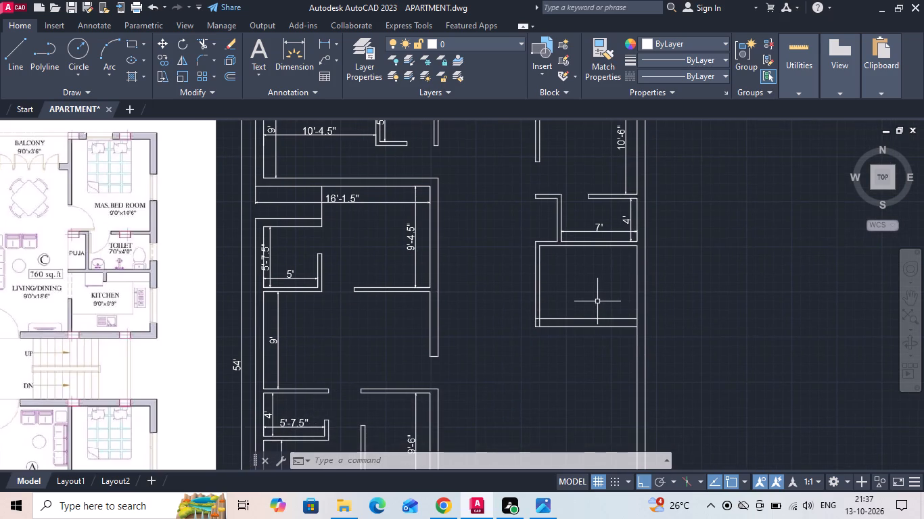
{"action": "type", "text": "O"}
{"action": "key", "text": "space"}
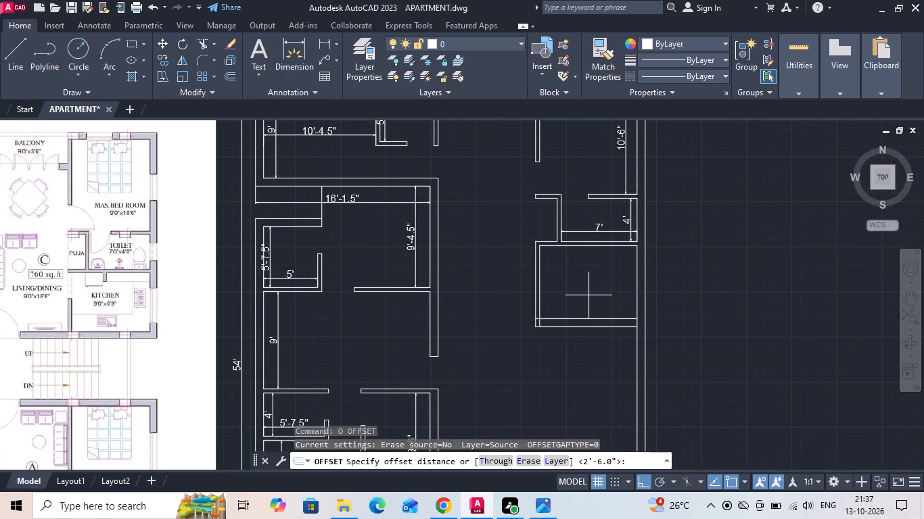
{"action": "key", "text": "3"}
{"action": "type", "text": "'"}
{"action": "key", "text": "space"}
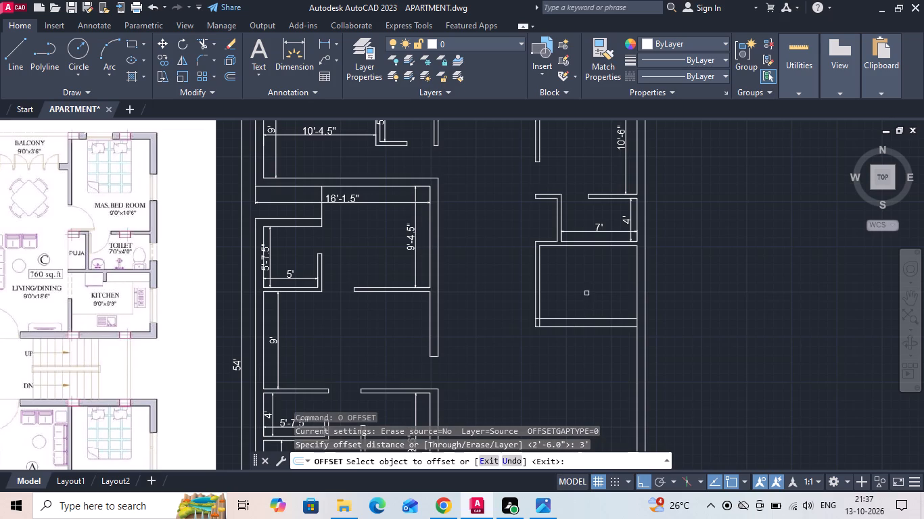
{"action": "scroll", "coordinate": [558, 258], "scroll_direction": "up", "scroll_amount": 1}
{"action": "left_click", "coordinate": [549, 236]}
{"action": "left_click", "coordinate": [549, 281]}
{"action": "key", "text": "Escape"}
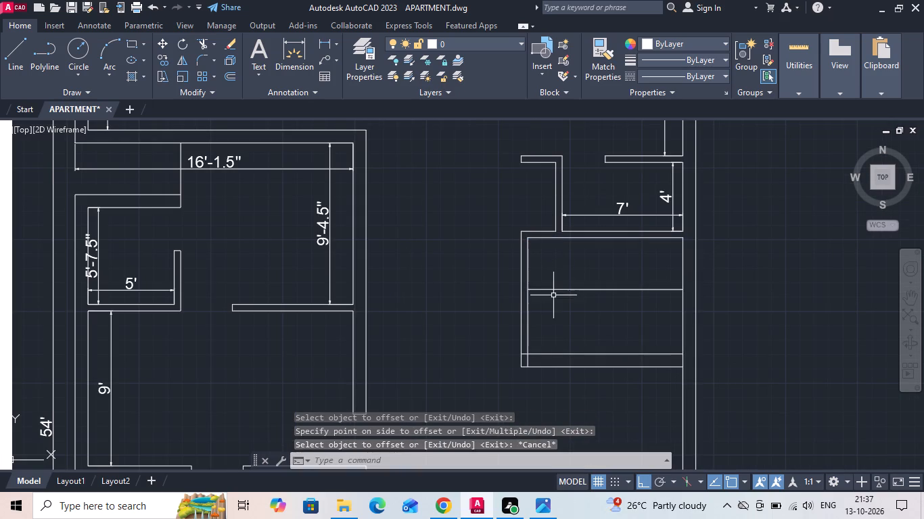
Extend the offset line and the kitchen-side wall line to the living-side face of flat C's kitchen wall.
{"action": "type", "text": "EX"}
{"action": "key", "text": "space"}
{"action": "left_click", "coordinate": [555, 291]}
{"action": "left_click", "coordinate": [548, 239]}
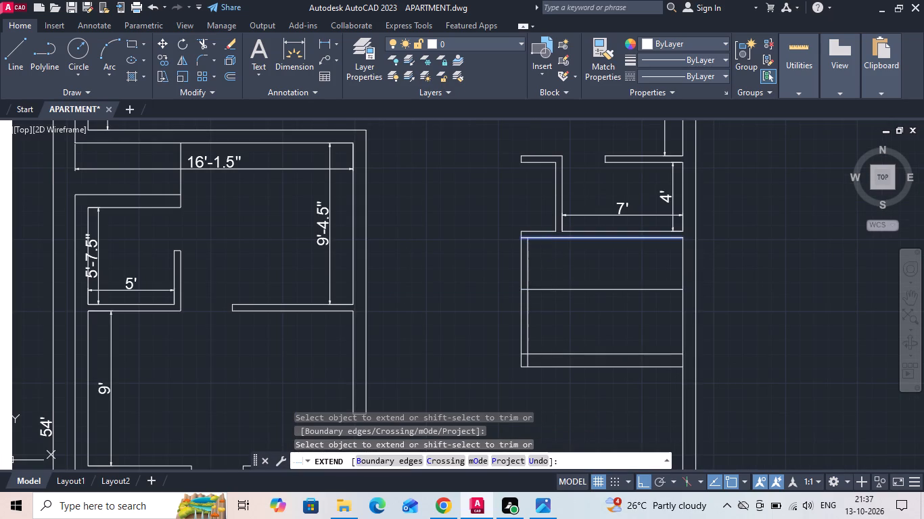
{"action": "key", "text": "Escape"}
Trim the wall between flat C's kitchen and living/dining room to leave a 3' door opening.
{"action": "type", "text": "TR"}
{"action": "key", "text": "space"}
{"action": "left_click_drag", "start_coordinate": [513, 263], "coordinate": [519, 265]}
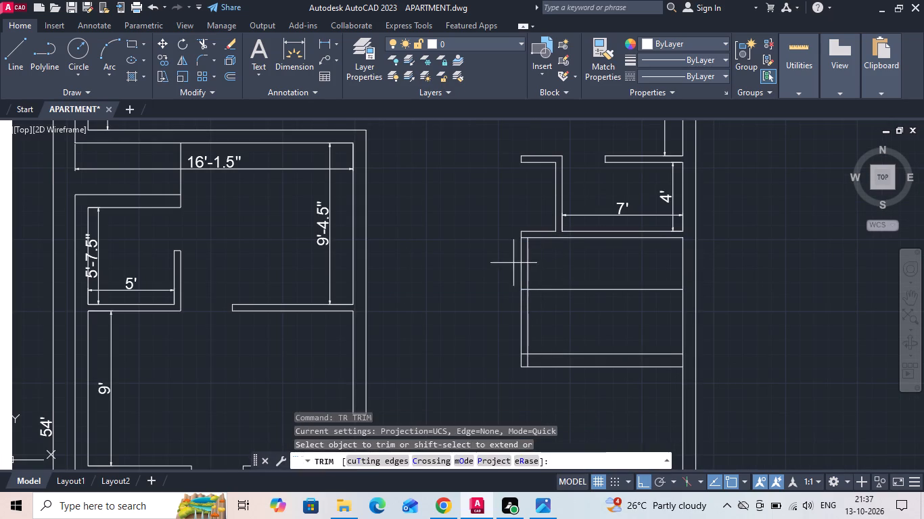
{"action": "left_click_drag", "start_coordinate": [519, 265], "coordinate": [618, 313]}
Trim the cross lines inside the wall between flat C's kitchen and the staircase at both ends.
{"action": "scroll", "coordinate": [534, 368], "scroll_direction": "up", "scroll_amount": 1}
{"action": "left_click", "coordinate": [523, 357]}
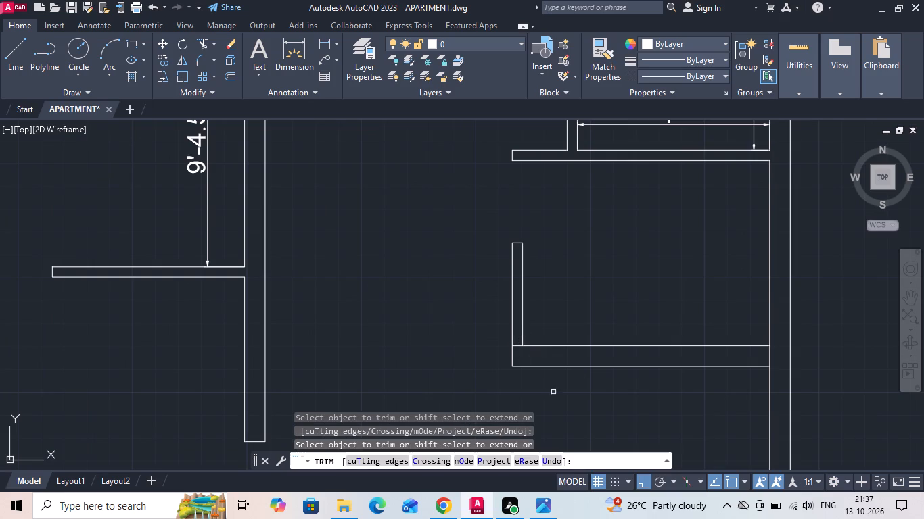
{"action": "left_click", "coordinate": [775, 355]}
{"action": "scroll", "coordinate": [538, 351], "scroll_direction": "up", "scroll_amount": 2}
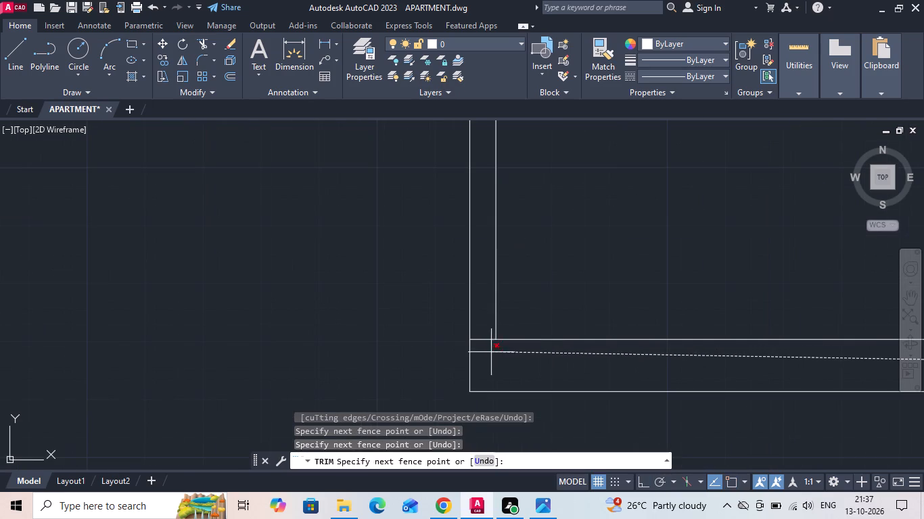
{"action": "left_click", "coordinate": [476, 347]}
{"action": "left_click", "coordinate": [478, 341]}
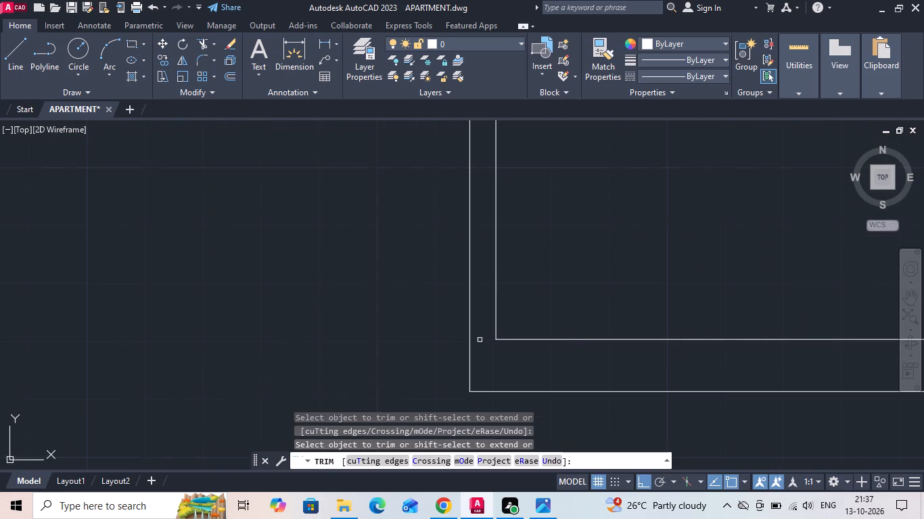
{"action": "scroll", "coordinate": [484, 347], "scroll_direction": "down", "scroll_amount": 2}
{"action": "scroll", "coordinate": [532, 372], "scroll_direction": "down", "scroll_amount": 2}
{"action": "key", "text": "Escape"}
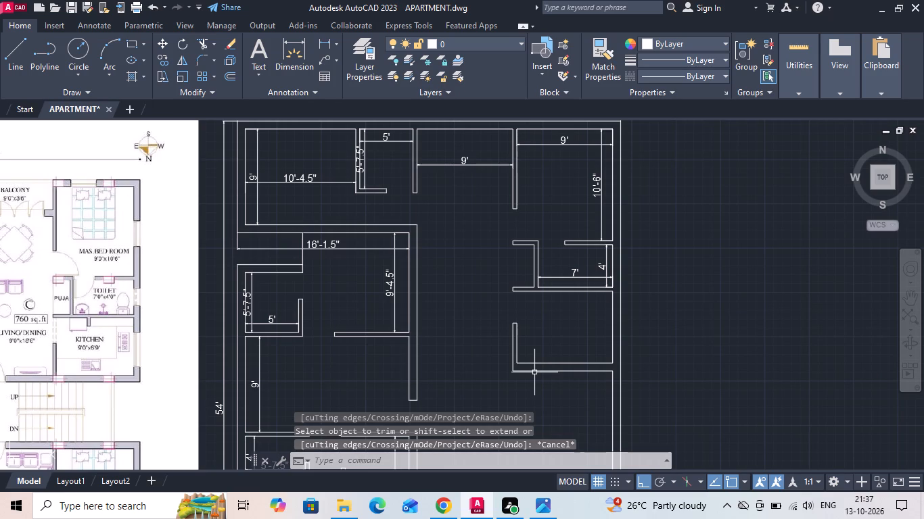
Extend the end line of the wall below flat C's puja area up to the master bedroom wall, closing the living-side edge.
{"action": "type", "text": "EX"}
{"action": "key", "text": "space"}
{"action": "scroll", "coordinate": [526, 321], "scroll_direction": "up", "scroll_amount": 2}
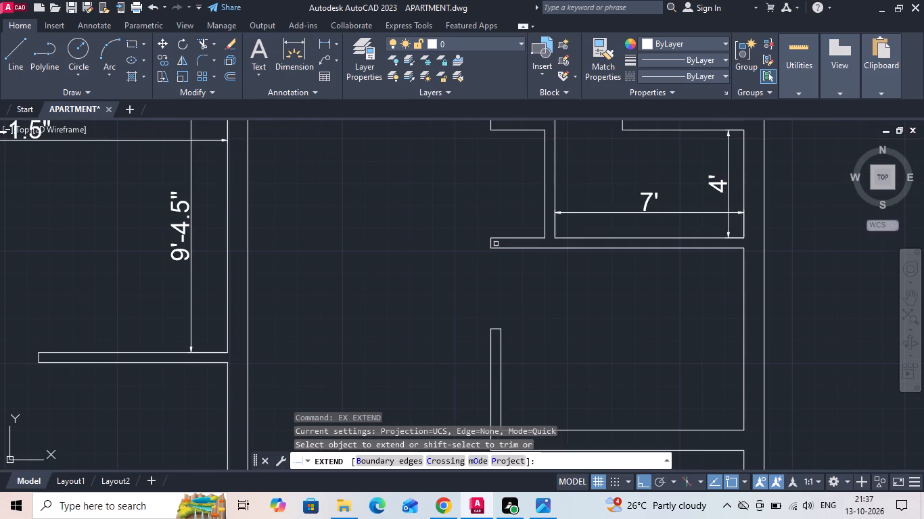
{"action": "left_click", "coordinate": [491, 243]}
{"action": "scroll", "coordinate": [480, 259], "scroll_direction": "down", "scroll_amount": 2}
{"action": "key", "text": "Escape"}
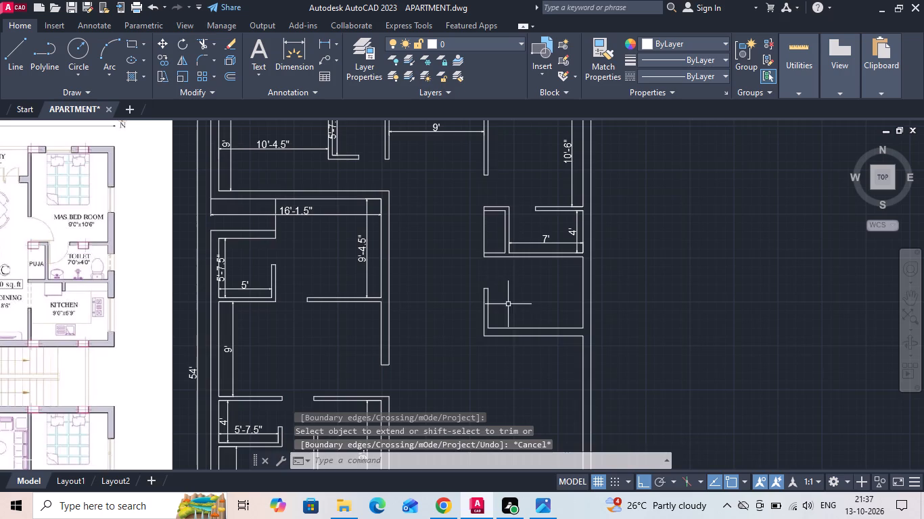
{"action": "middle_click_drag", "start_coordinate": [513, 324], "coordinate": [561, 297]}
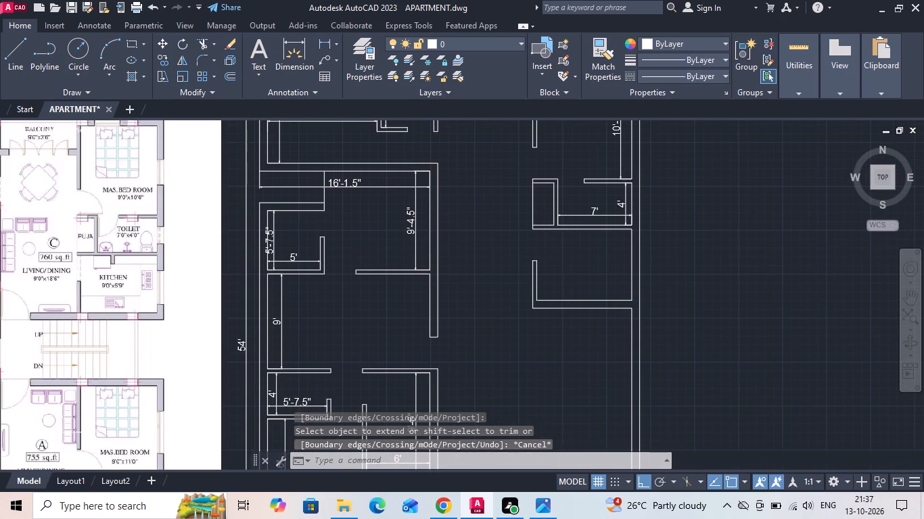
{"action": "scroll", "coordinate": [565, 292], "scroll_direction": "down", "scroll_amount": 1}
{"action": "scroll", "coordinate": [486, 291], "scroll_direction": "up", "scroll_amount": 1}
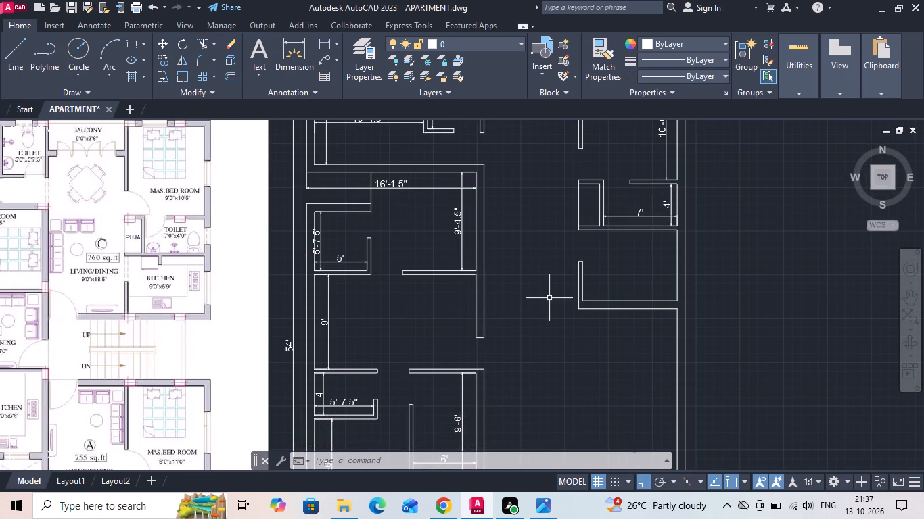
Extend both lines of the wall between flat C's kitchen and the staircase to flat B's living-side wall.
{"action": "type", "text": "EX"}
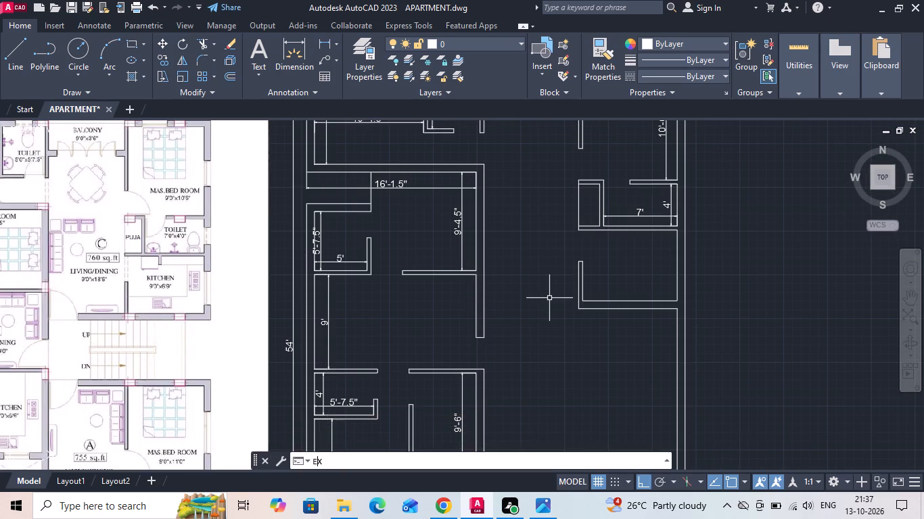
{"action": "key", "text": "space"}
{"action": "left_click", "coordinate": [588, 310]}
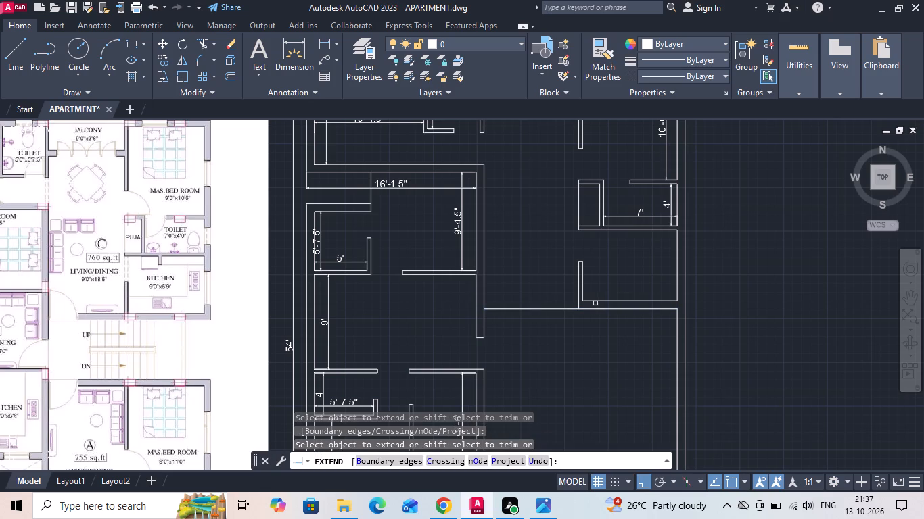
{"action": "left_click", "coordinate": [596, 301]}
{"action": "left_click", "coordinate": [597, 298]}
{"action": "left_click", "coordinate": [588, 307]}
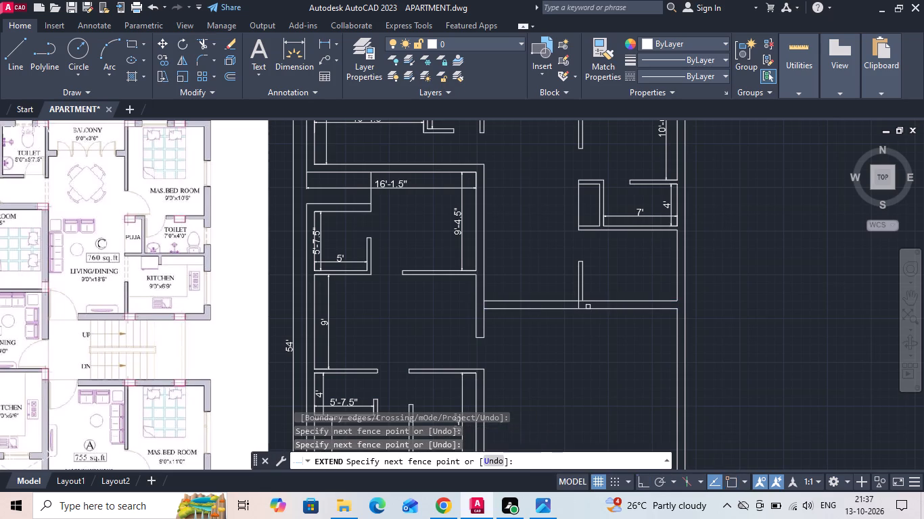
{"action": "key", "text": "Escape"}
Offset the outer face of flat B's wall 3' into flat C's living/dining room to mark the entrance opening.
{"action": "type", "text": "O 3'"}
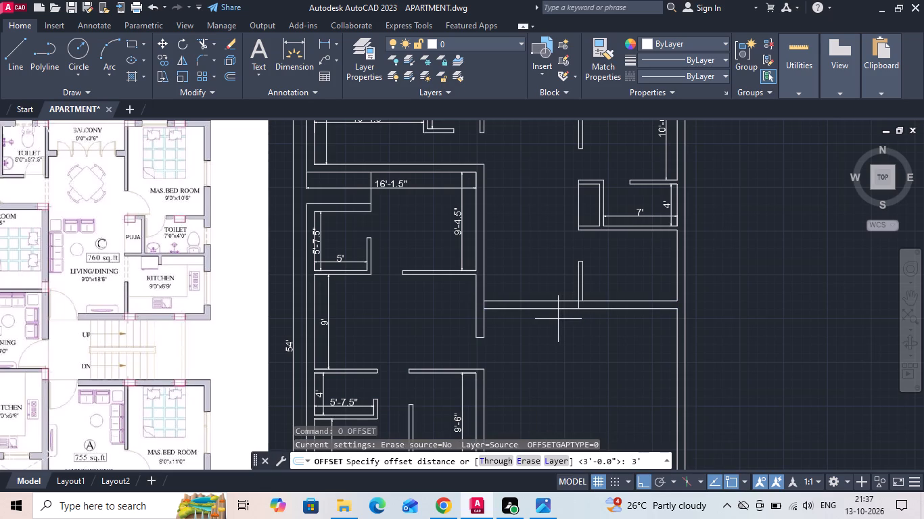
{"action": "key", "text": "space"}
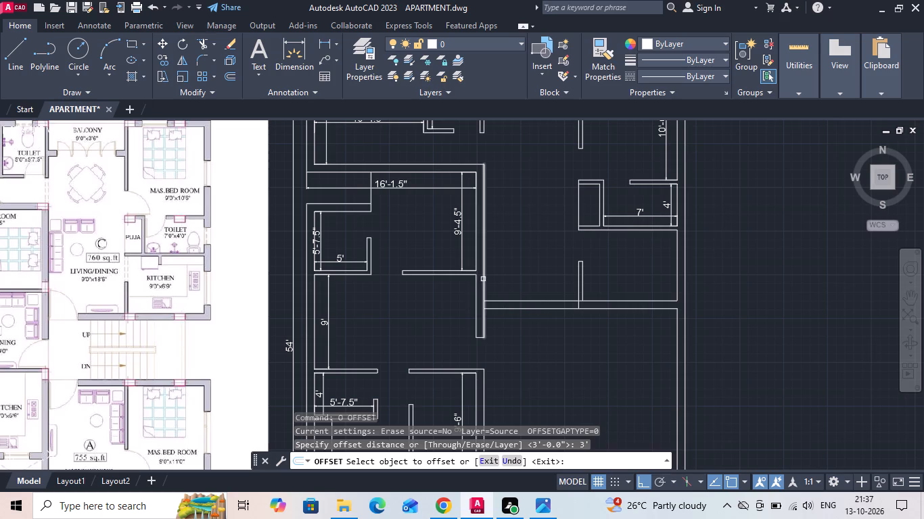
{"action": "left_click", "coordinate": [483, 279]}
{"action": "left_click", "coordinate": [512, 264]}
{"action": "key", "text": "Escape"}
Trim the staircase wall lines and the excess of the offset line to leave a 3' entrance opening with a closed wall end.
{"action": "type", "text": "TR"}
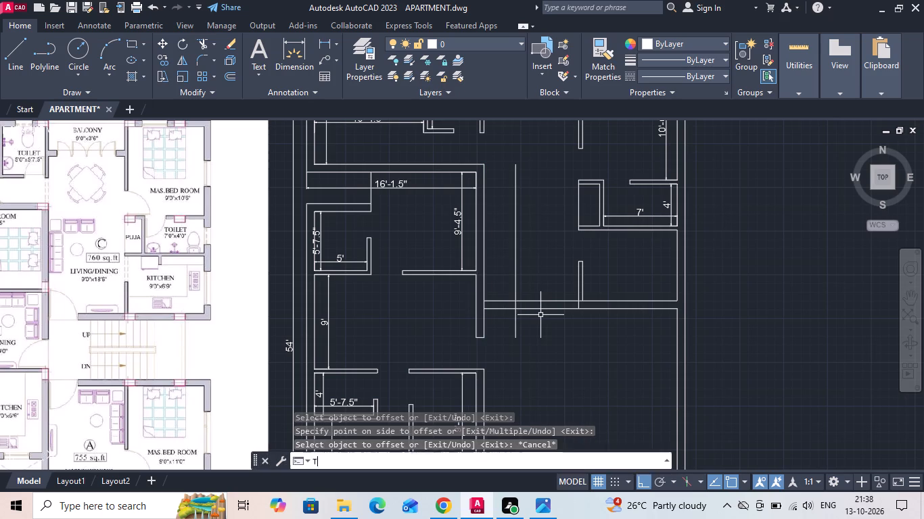
{"action": "key", "text": "space"}
{"action": "key", "text": "space"}
{"action": "left_click_drag", "start_coordinate": [530, 271], "coordinate": [517, 343]}
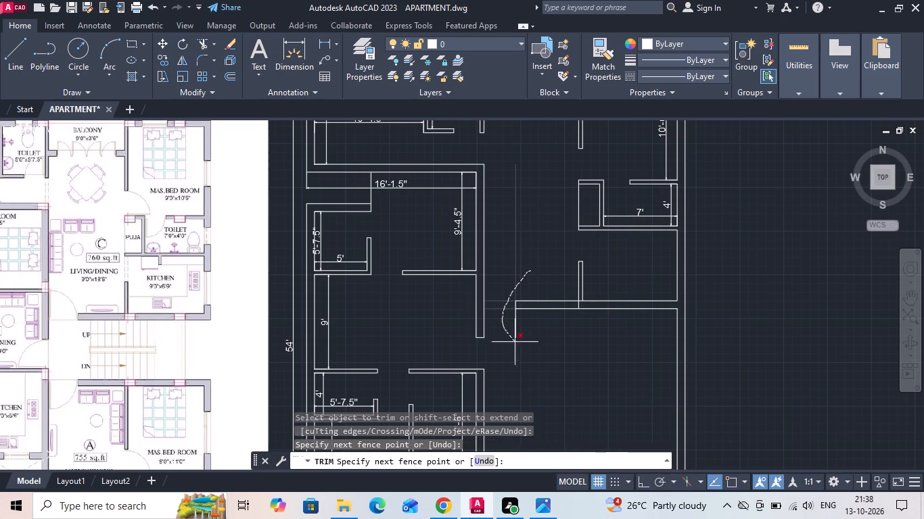
{"action": "left_click_drag", "start_coordinate": [517, 343], "coordinate": [539, 347]}
{"action": "left_click", "coordinate": [524, 332]}
{"action": "left_click", "coordinate": [501, 322]}
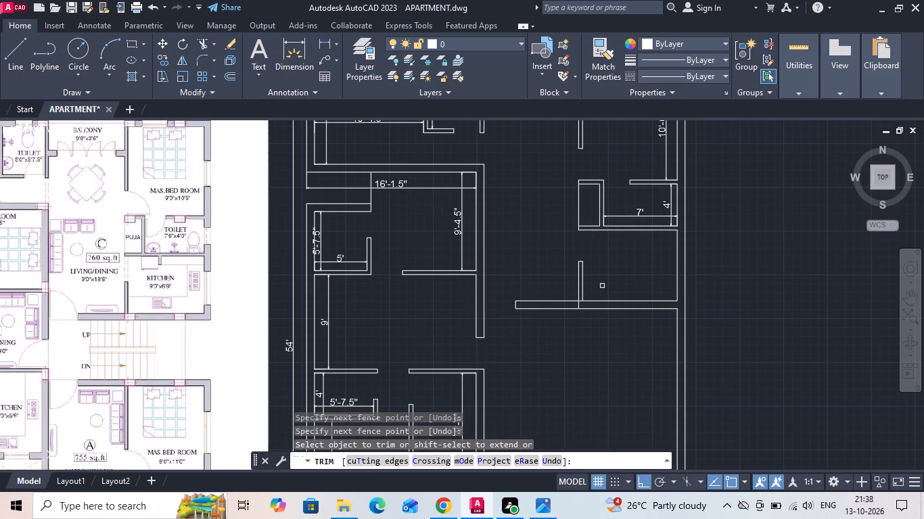
Trim the line pieces inside the junction of flat C's kitchen door wall and the staircase wall.
{"action": "scroll", "coordinate": [603, 286], "scroll_direction": "up", "scroll_amount": 3}
{"action": "left_click", "coordinate": [549, 316]}
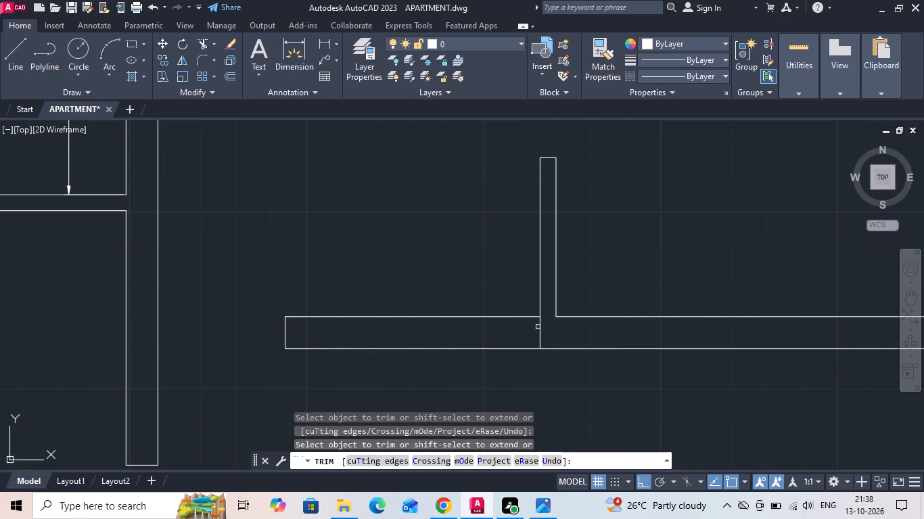
{"action": "left_click", "coordinate": [539, 330]}
{"action": "scroll", "coordinate": [513, 354], "scroll_direction": "down", "scroll_amount": 2}
{"action": "scroll", "coordinate": [471, 275], "scroll_direction": "down", "scroll_amount": 1}
{"action": "middle_click_drag", "start_coordinate": [496, 376], "coordinate": [591, 332]}
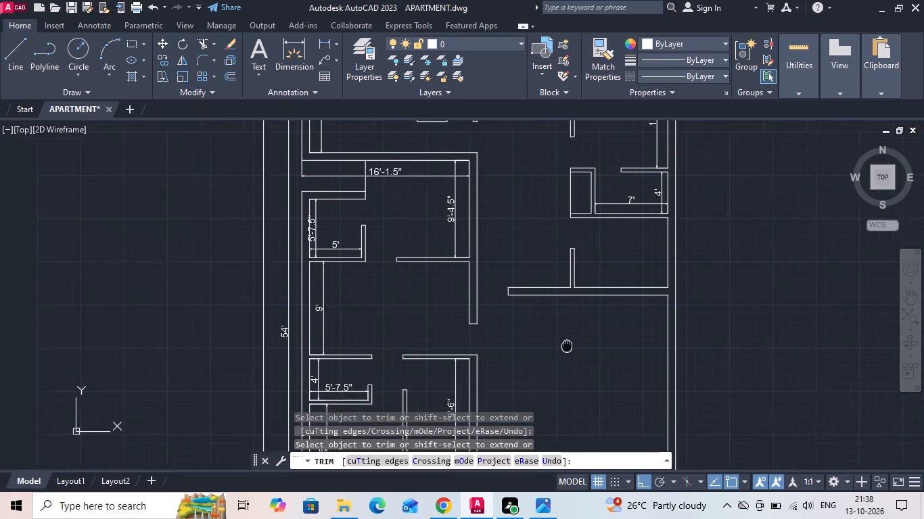
{"action": "middle_click_drag", "start_coordinate": [591, 332], "coordinate": [593, 331]}
{"action": "key", "text": "Escape"}
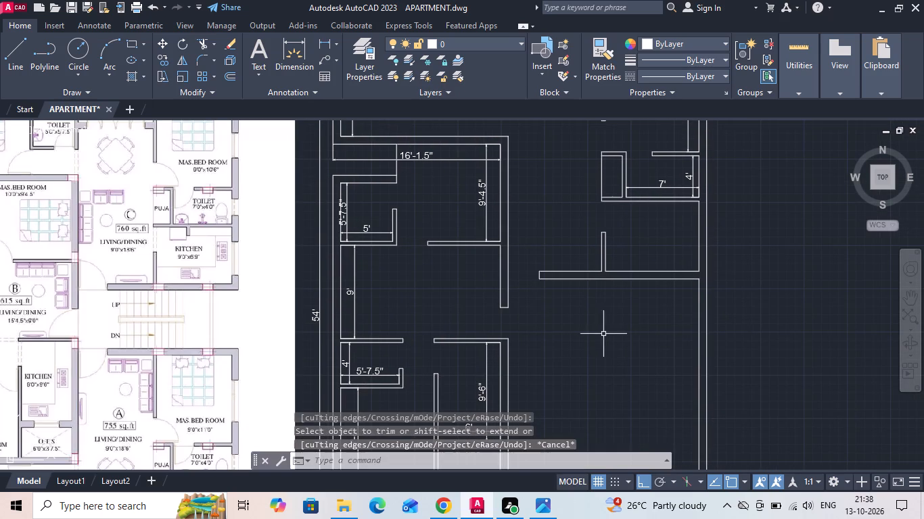
Add a quick dimension along the outer-wall side of flat C's kitchen for its depth.
{"action": "scroll", "coordinate": [536, 284], "scroll_direction": "down", "scroll_amount": 1}
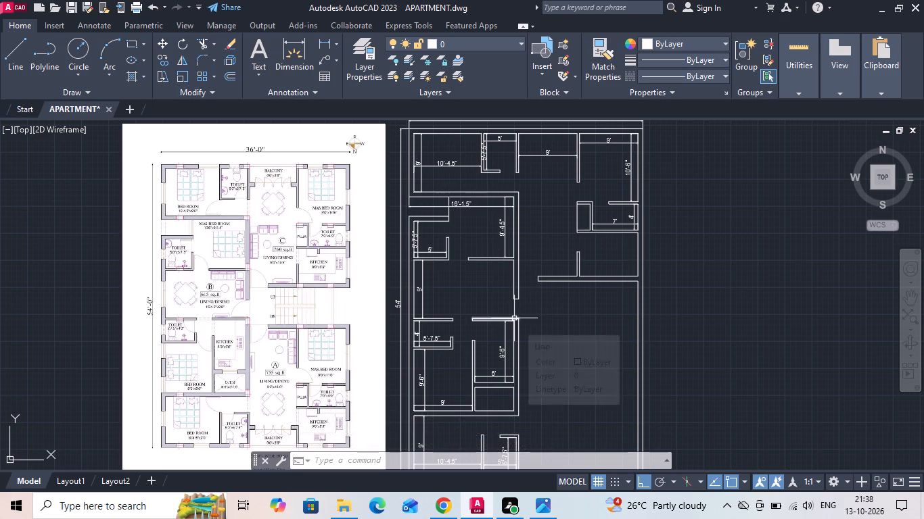
{"action": "middle_click_drag", "start_coordinate": [482, 334], "coordinate": [480, 291]}
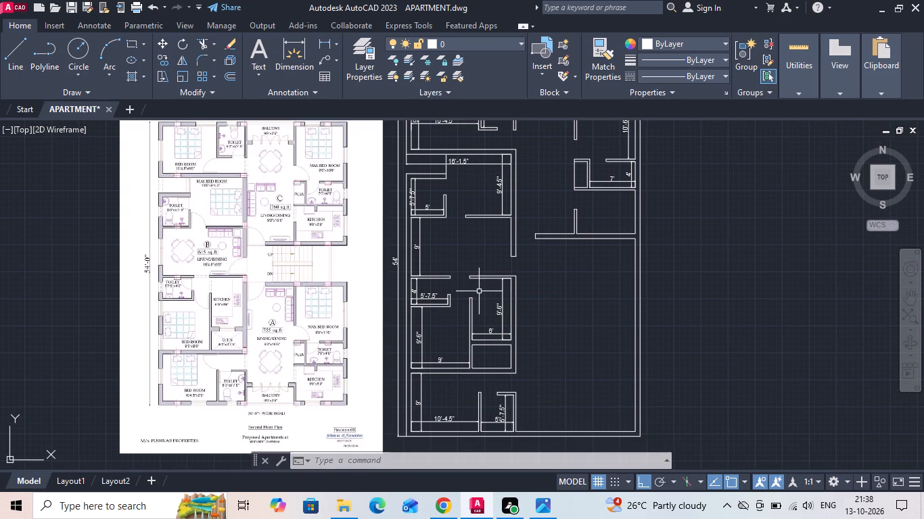
{"action": "scroll", "coordinate": [527, 415], "scroll_direction": "up", "scroll_amount": 1}
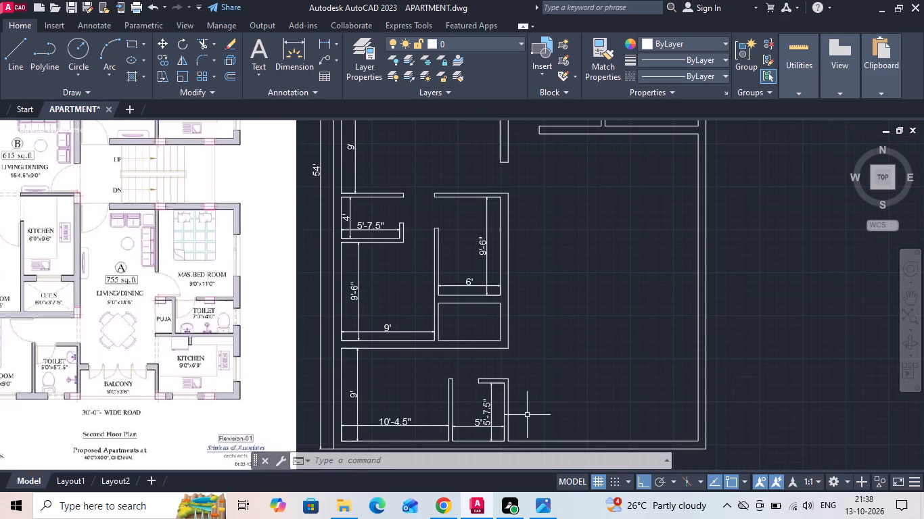
{"action": "middle_click_drag", "start_coordinate": [527, 415], "coordinate": [548, 368]}
{"action": "scroll", "coordinate": [549, 372], "scroll_direction": "down", "scroll_amount": 1}
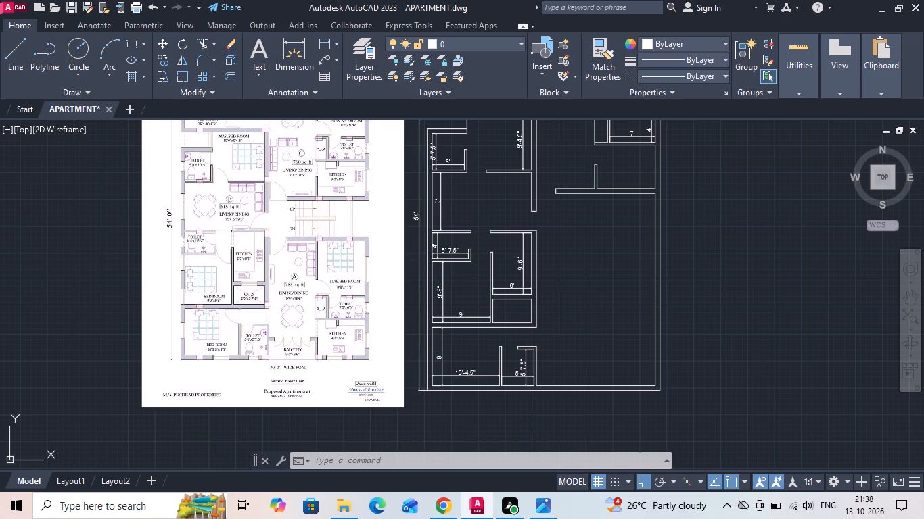
{"action": "key", "text": "q"}
{"action": "key", "text": "d"}
{"action": "type", "text": "IM"}
{"action": "key", "text": "space"}
{"action": "middle_click_drag", "start_coordinate": [446, 106], "coordinate": [447, 217]}
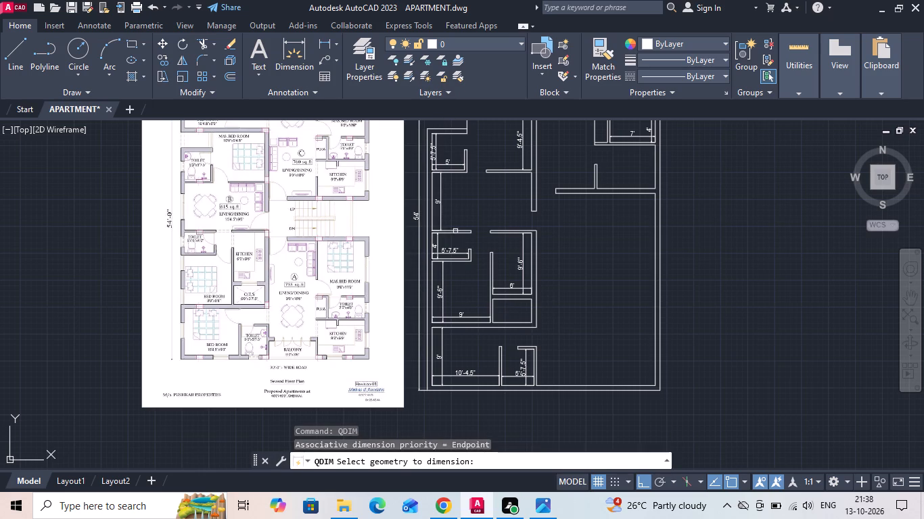
{"action": "scroll", "coordinate": [605, 187], "scroll_direction": "up", "scroll_amount": 1}
{"action": "middle_click_drag", "start_coordinate": [655, 168], "coordinate": [628, 253]}
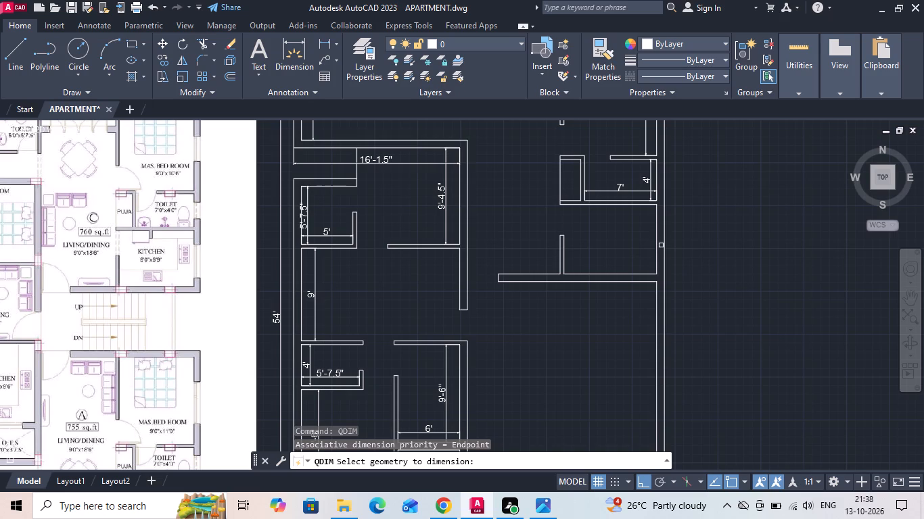
{"action": "left_click", "coordinate": [655, 237]}
{"action": "key", "text": "space"}
{"action": "left_click", "coordinate": [634, 234]}
Add a quick dimension for the width of flat C's kitchen, just inside its staircase-side wall.
{"action": "key", "text": "space"}
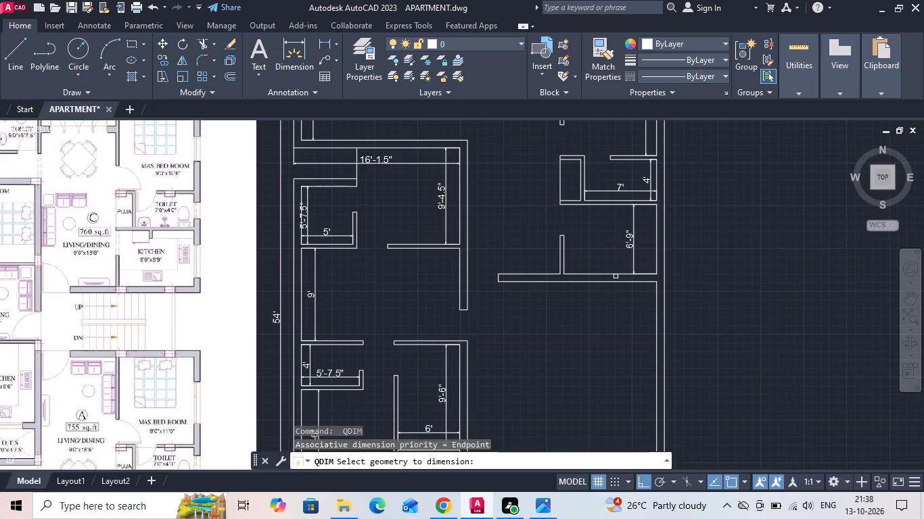
{"action": "left_click", "coordinate": [609, 273]}
{"action": "key", "text": "space"}
{"action": "left_click", "coordinate": [611, 259]}
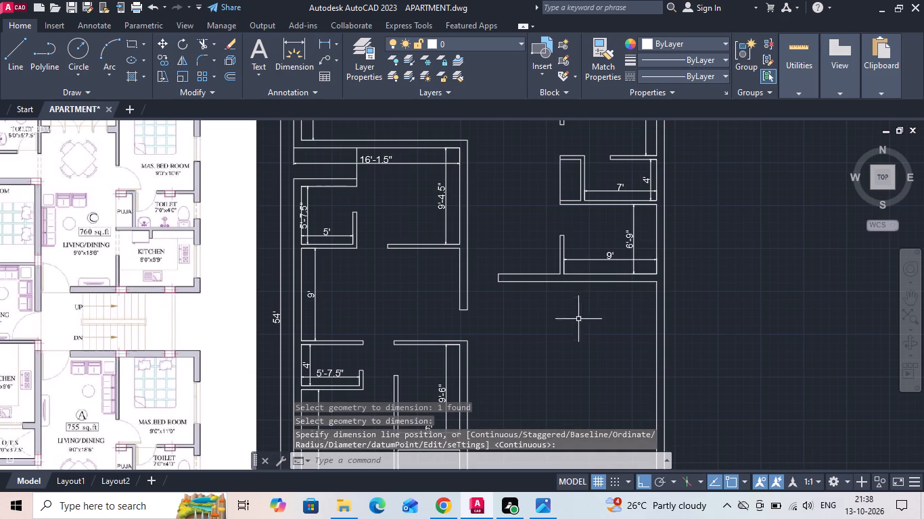
{"action": "middle_click", "coordinate": [573, 322]}
{"action": "key", "text": "grave"}
{"action": "key", "text": "Escape"}
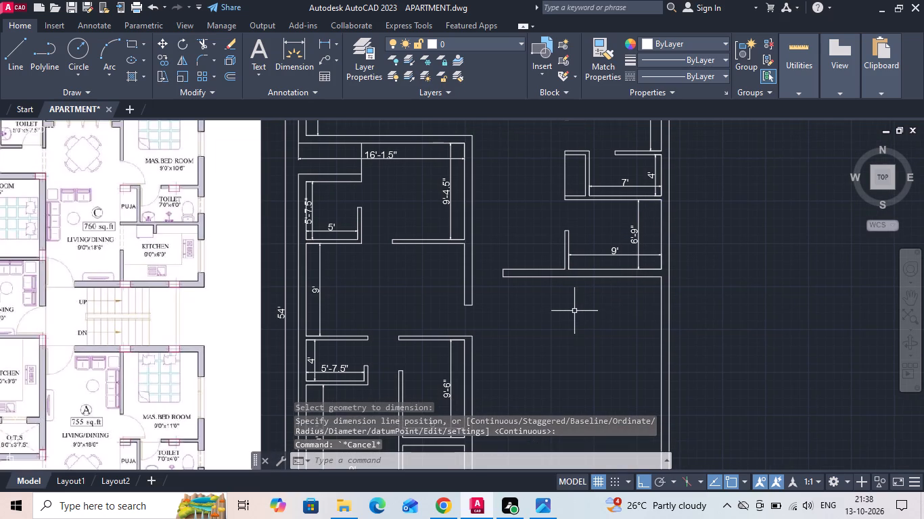
Offset the inner face of the road-side outer wall 6'9" into flat A to mark the kitchen depth.
{"action": "scroll", "coordinate": [528, 326], "scroll_direction": "down", "scroll_amount": 1}
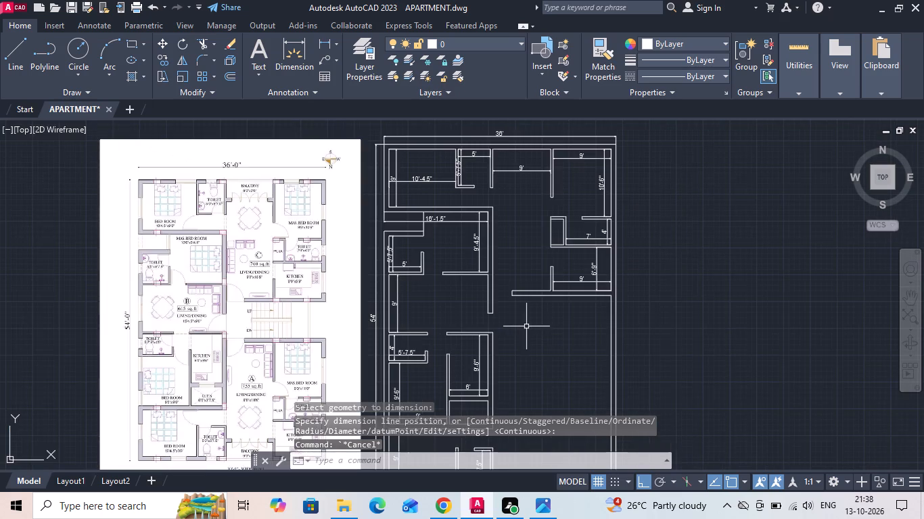
{"action": "middle_click_drag", "start_coordinate": [519, 328], "coordinate": [529, 245]}
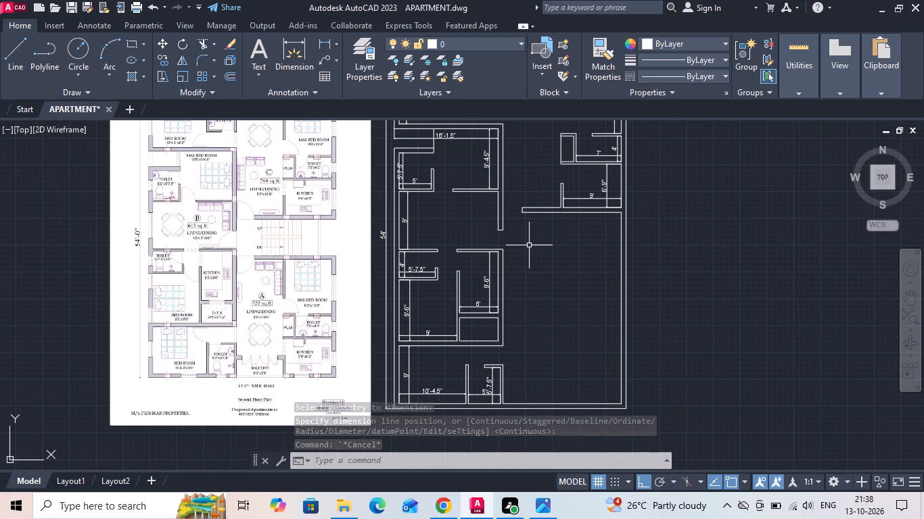
{"action": "scroll", "coordinate": [549, 395], "scroll_direction": "up", "scroll_amount": 1}
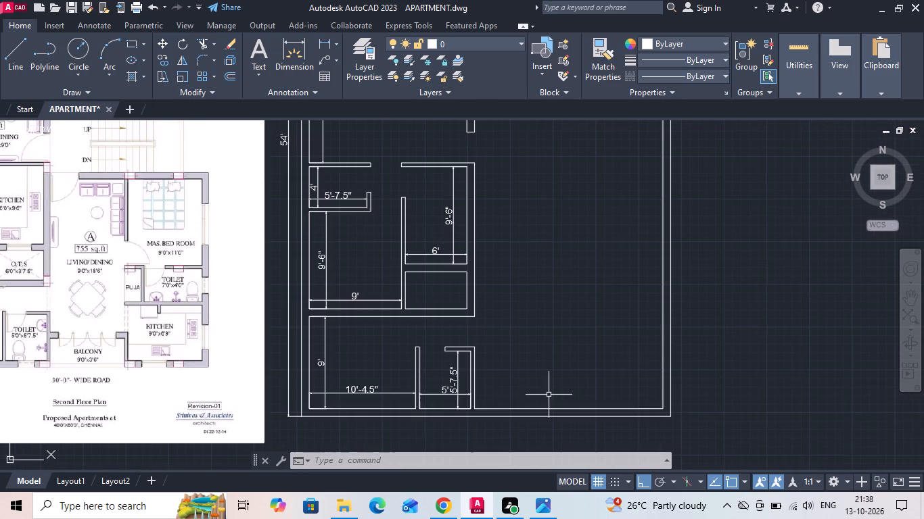
{"action": "type", "text": "O"}
{"action": "key", "text": "space"}
{"action": "key", "text": "6"}
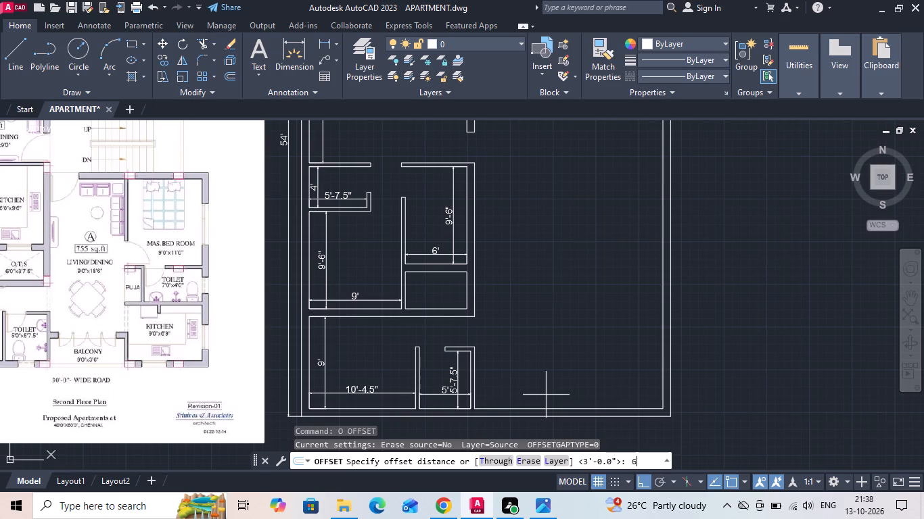
{"action": "key", "text": "apostrophe"}
{"action": "type", "text": "9"}
{"action": "key", "text": "space"}
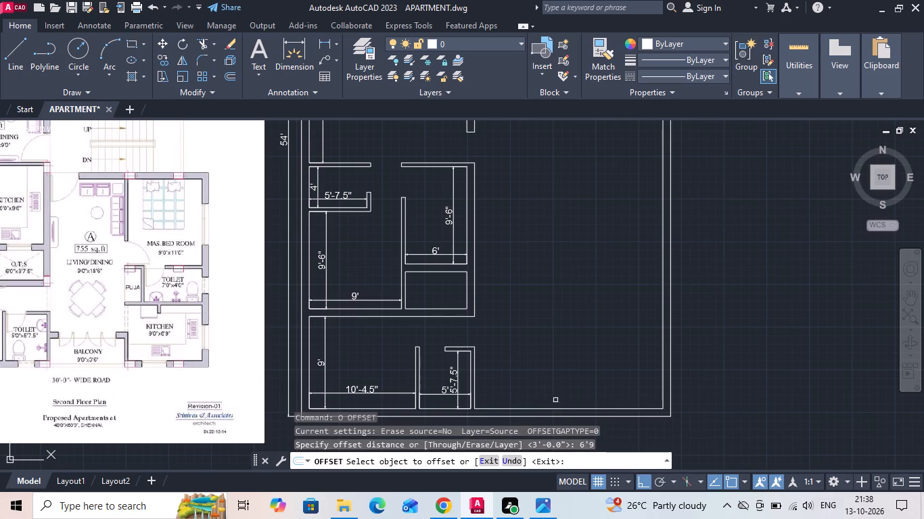
{"action": "left_click", "coordinate": [561, 410]}
{"action": "left_click", "coordinate": [591, 376]}
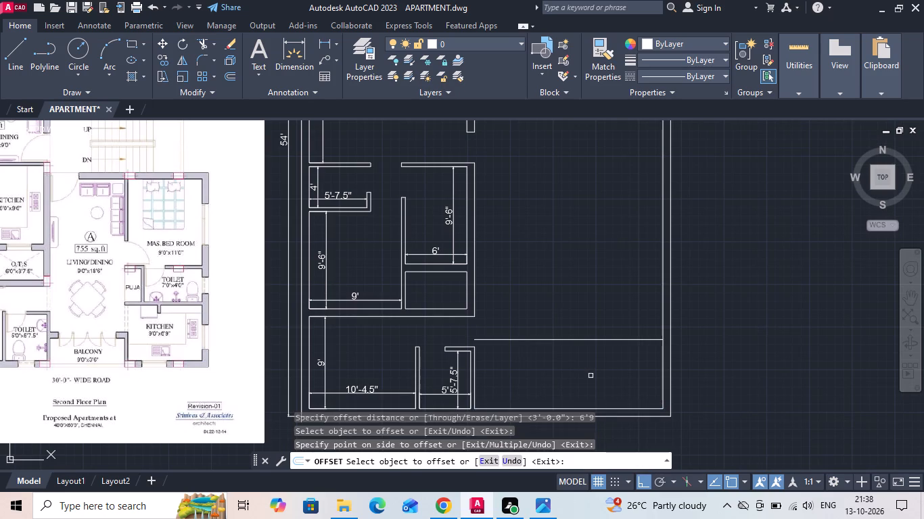
{"action": "key", "text": "Escape"}
Offset flat A's kitchen line 4.5" away from the kitchen to form the wall between kitchen and toilet.
{"action": "type", "text": "O"}
{"action": "key", "text": "space"}
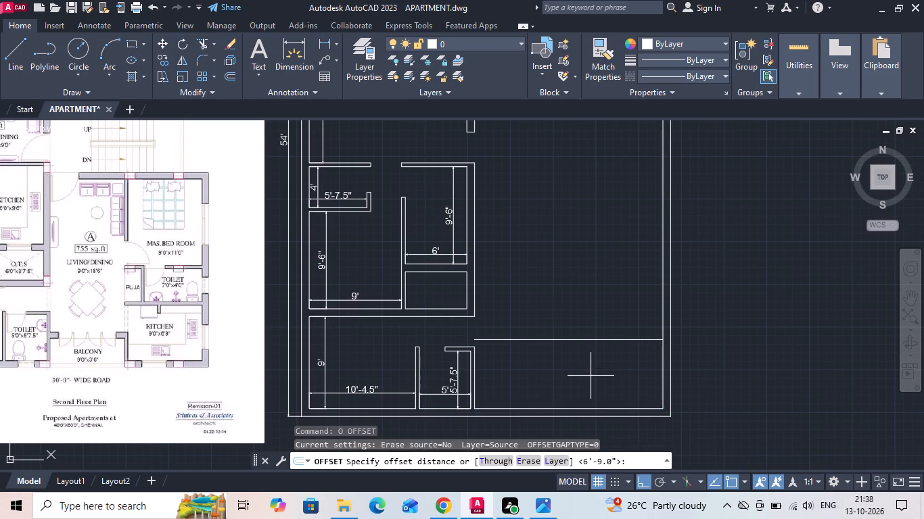
{"action": "type", "text": "4."}
{"action": "key", "text": "5"}
{"action": "key", "text": "space"}
{"action": "left_click_drag", "start_coordinate": [597, 338], "coordinate": [601, 330]}
{"action": "left_click", "coordinate": [611, 305]}
{"action": "key", "text": "Escape"}
Offset the toilet-side face of flat A's kitchen wall 4' to mark the toilet depth.
{"action": "type", "text": "O 4"}
{"action": "type", "text": "'"}
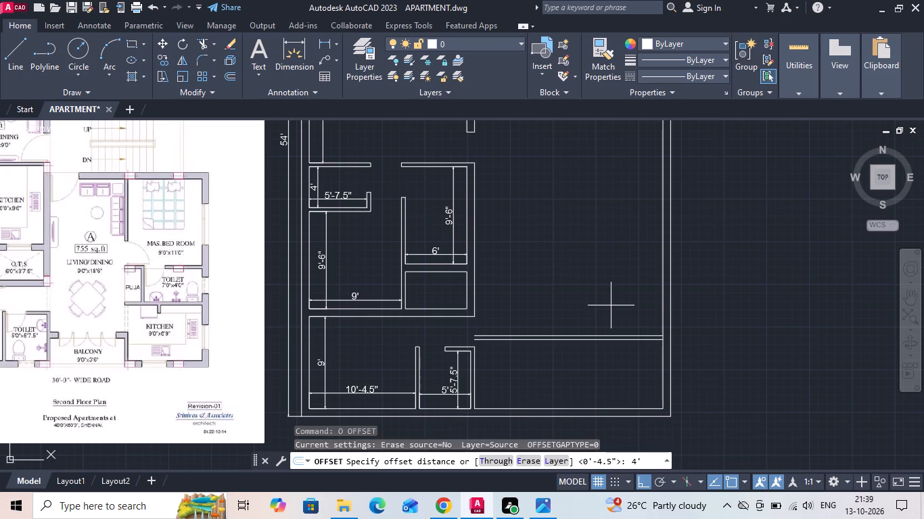
{"action": "key", "text": "space"}
{"action": "left_click", "coordinate": [620, 333]}
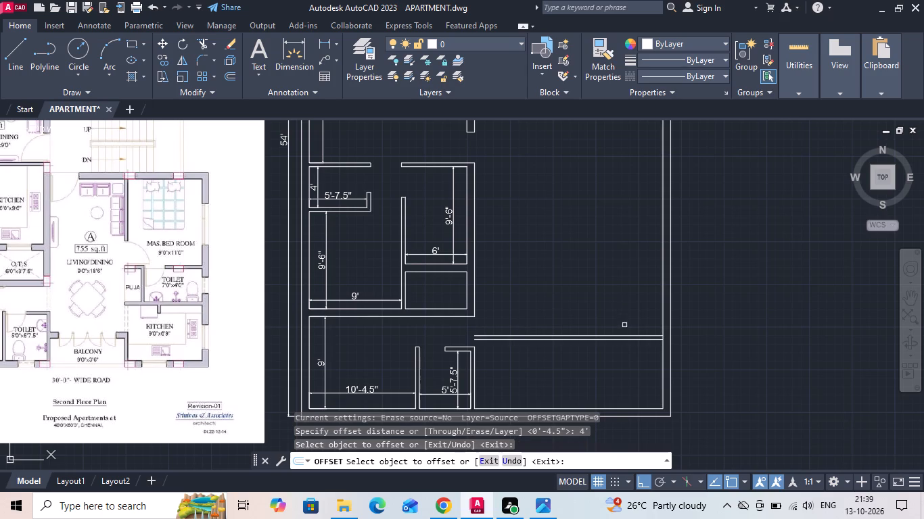
{"action": "left_click", "coordinate": [624, 335]}
{"action": "left_click", "coordinate": [636, 302]}
{"action": "key", "text": "Escape"}
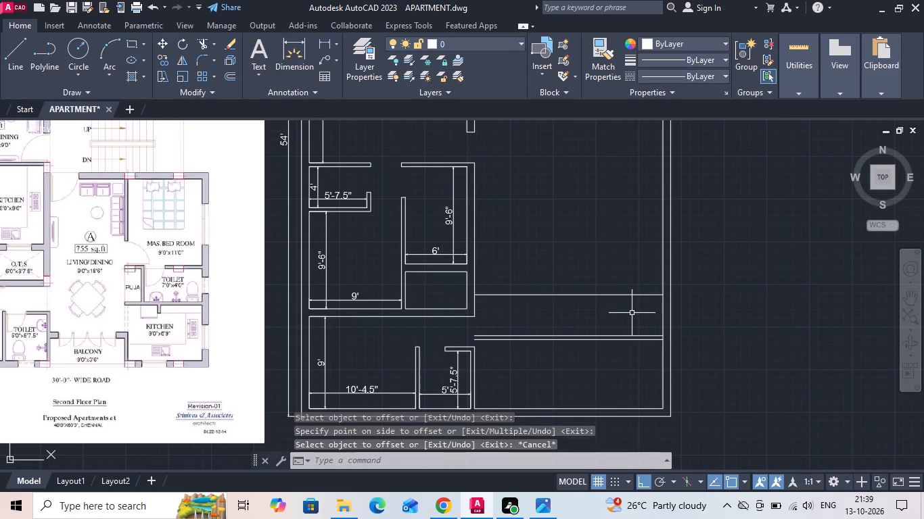
Offset flat A's toilet depth line 4.5" away from the toilet to form the wall between toilet and master bedroom.
{"action": "type", "text": "O"}
{"action": "key", "text": "space"}
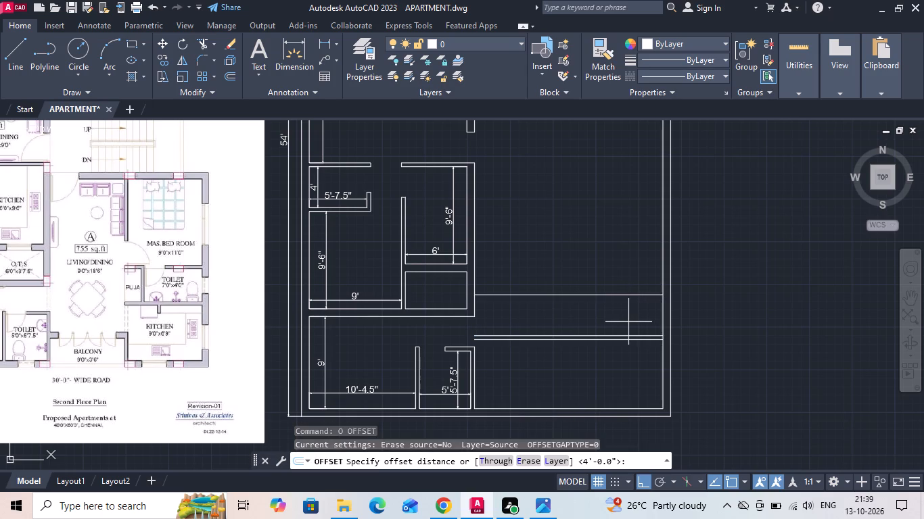
{"action": "key", "text": "4"}
{"action": "type", "text": ".5"}
{"action": "key", "text": "space"}
{"action": "left_click", "coordinate": [624, 295]}
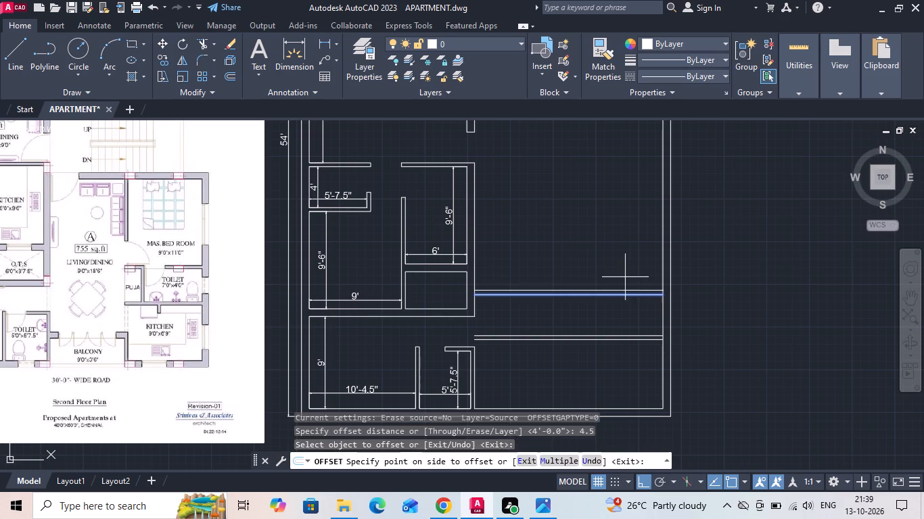
{"action": "left_click", "coordinate": [624, 264]}
{"action": "key", "text": "Escape"}
Offset the bedroom-side face of flat A's toilet wall 11' towards the staircase to mark the master bedroom depth.
{"action": "type", "text": "O"}
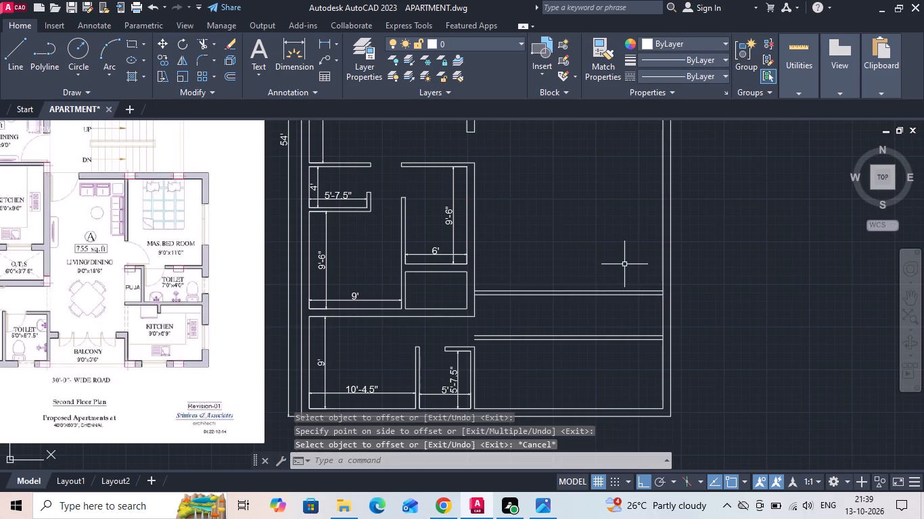
{"action": "key", "text": "space"}
{"action": "type", "text": "11"}
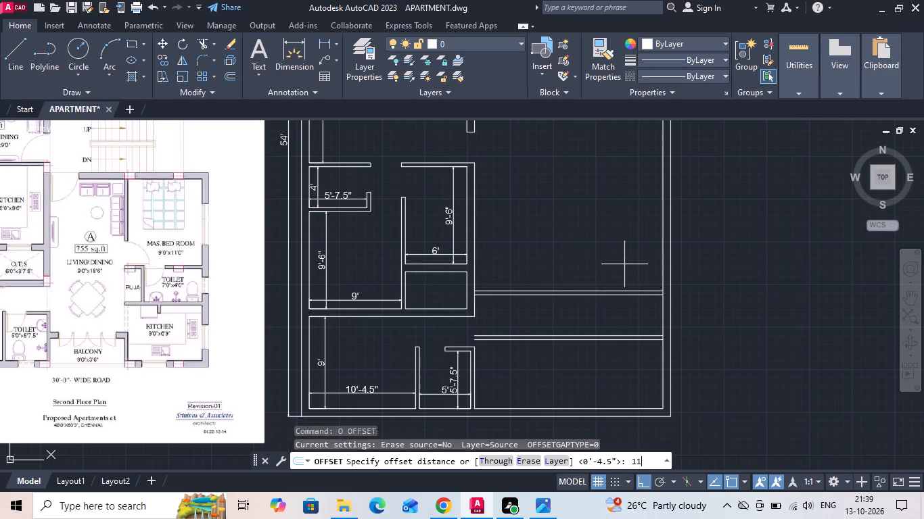
{"action": "type", "text": "'"}
{"action": "key", "text": "space"}
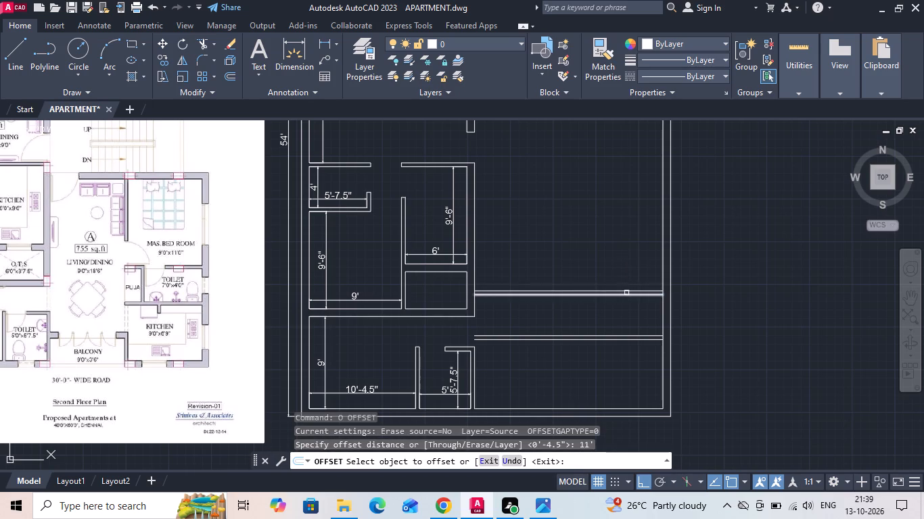
{"action": "left_click", "coordinate": [626, 291]}
{"action": "left_click", "coordinate": [641, 238]}
{"action": "middle_click_drag", "start_coordinate": [624, 239], "coordinate": [618, 248]}
{"action": "key", "text": "Escape"}
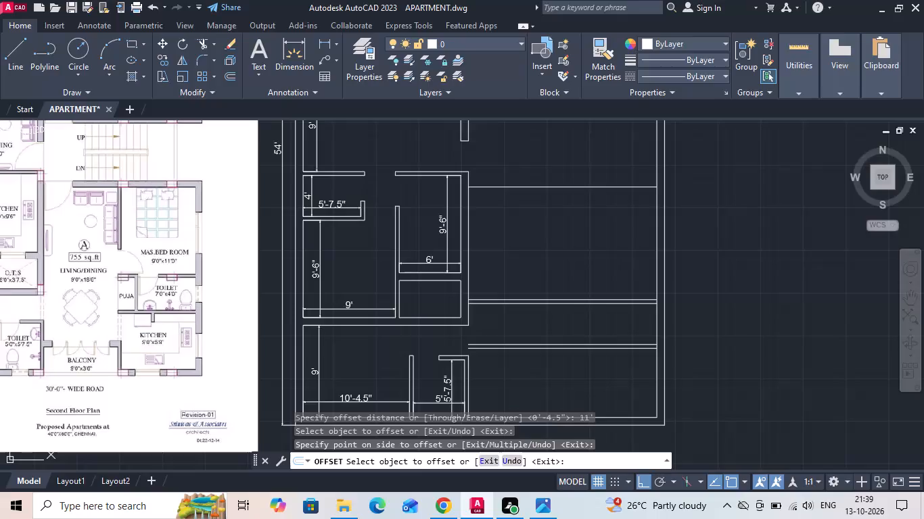
Offset flat A's master bedroom depth line 9" towards the staircase to form the wall between bedroom and staircase.
{"action": "type", "text": "O 9"}
{"action": "key", "text": "space"}
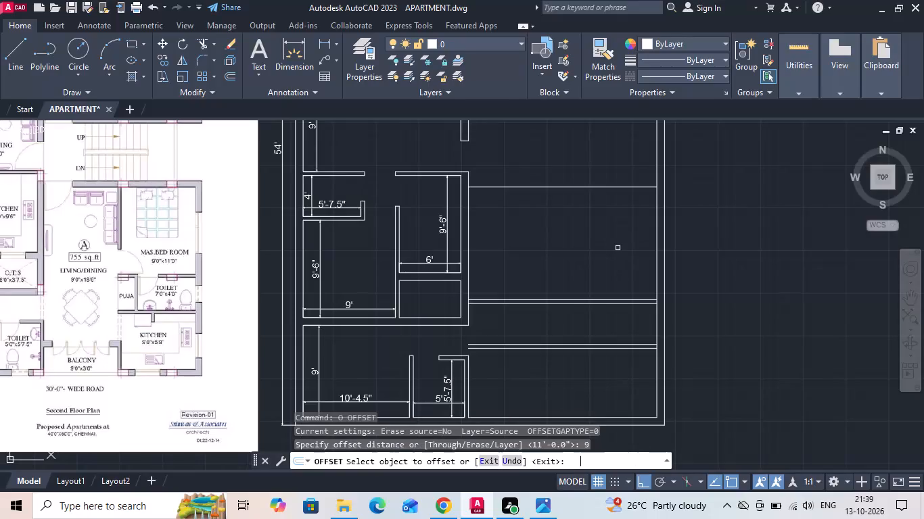
{"action": "left_click", "coordinate": [618, 187]}
{"action": "left_click", "coordinate": [618, 179]}
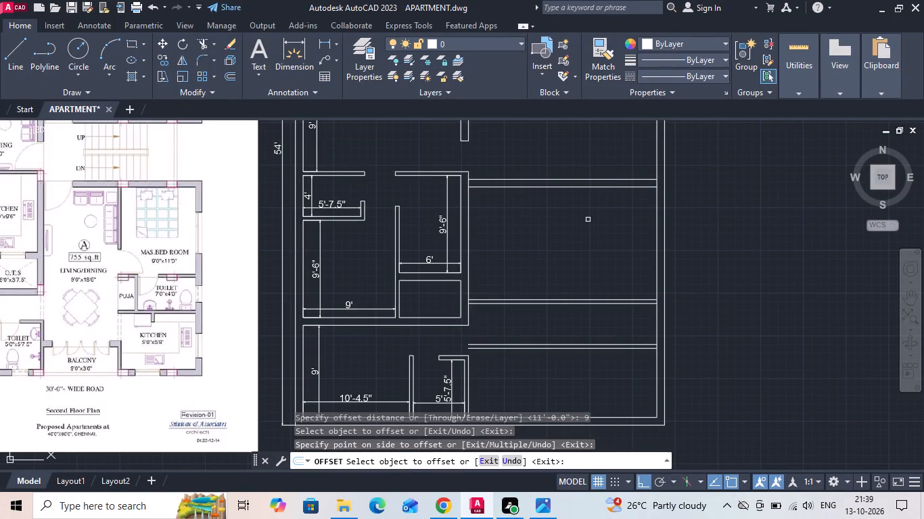
{"action": "scroll", "coordinate": [561, 286], "scroll_direction": "down", "scroll_amount": 1}
{"action": "middle_click_drag", "start_coordinate": [565, 231], "coordinate": [561, 260]}
{"action": "key", "text": "Escape"}
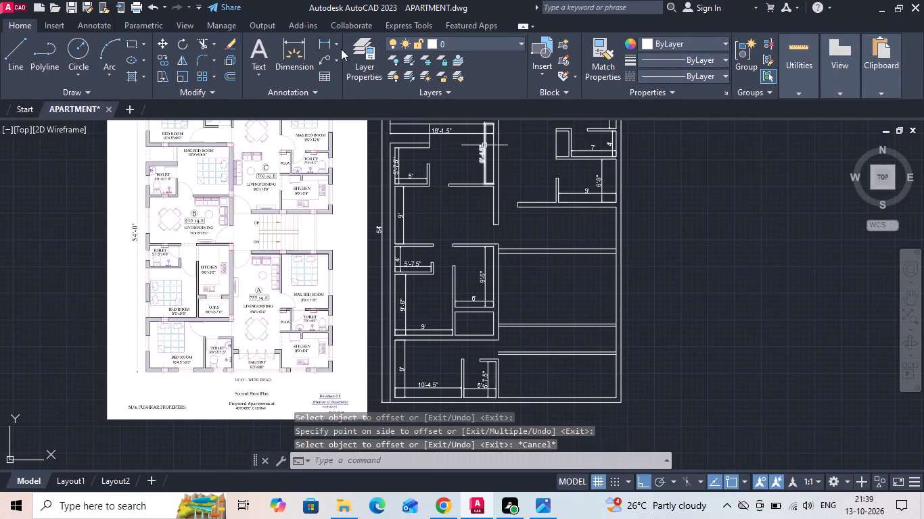
Measure the staircase's clear width between flat C's kitchen wall and flat A's bedroom wall with a trial linear dimension.
{"action": "left_click", "coordinate": [321, 43]}
{"action": "scroll", "coordinate": [568, 217], "scroll_direction": "up", "scroll_amount": 2}
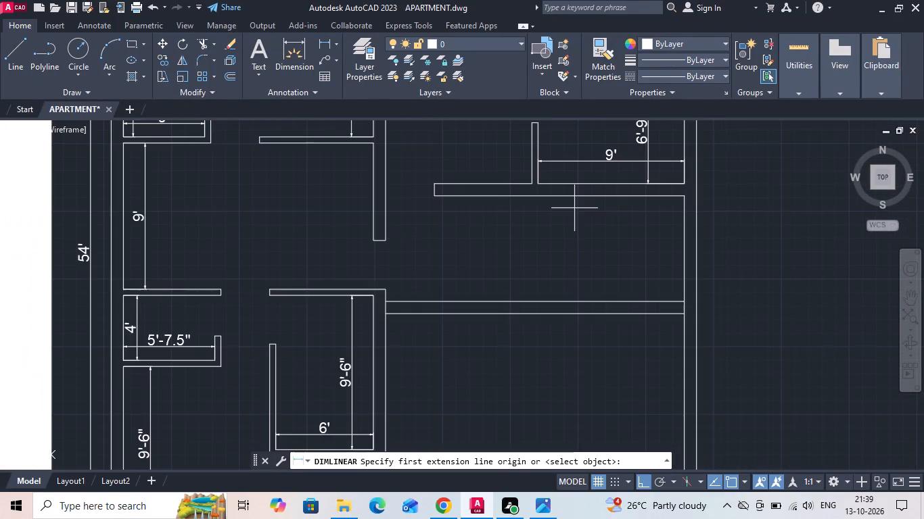
{"action": "left_click", "coordinate": [573, 202]}
{"action": "left_click", "coordinate": [573, 302]}
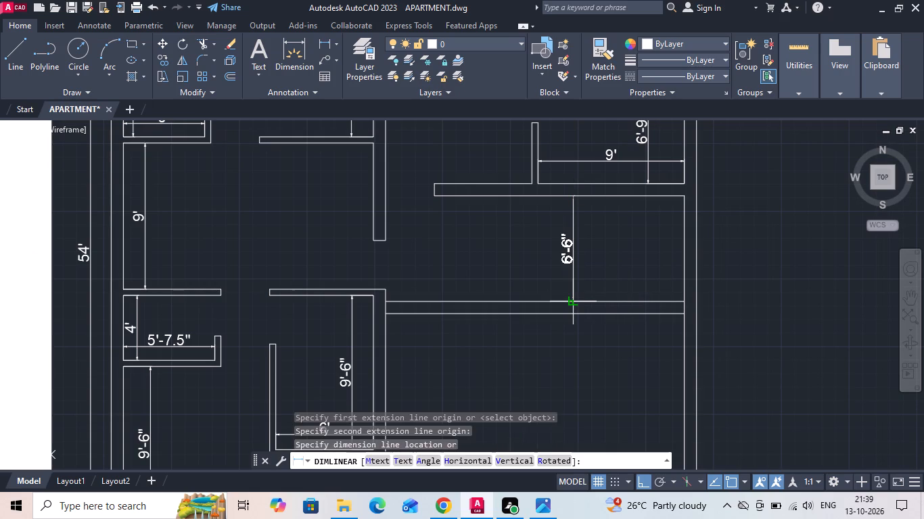
{"action": "key", "text": "Escape"}
Examine the treads and central divider of the staircase on the reference plan.
{"action": "type", "text": "O"}
{"action": "key", "text": "space"}
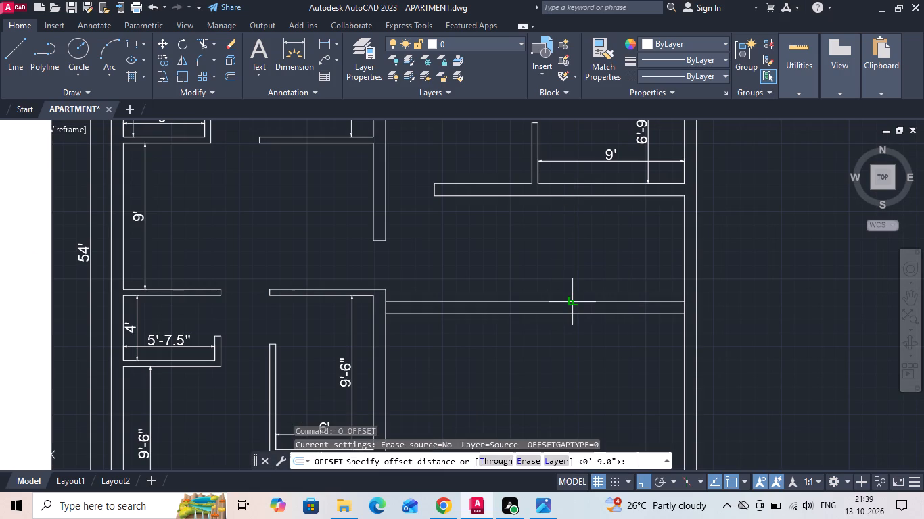
{"action": "scroll", "coordinate": [582, 301], "scroll_direction": "down", "scroll_amount": 2}
{"action": "scroll", "coordinate": [277, 302], "scroll_direction": "up", "scroll_amount": 4}
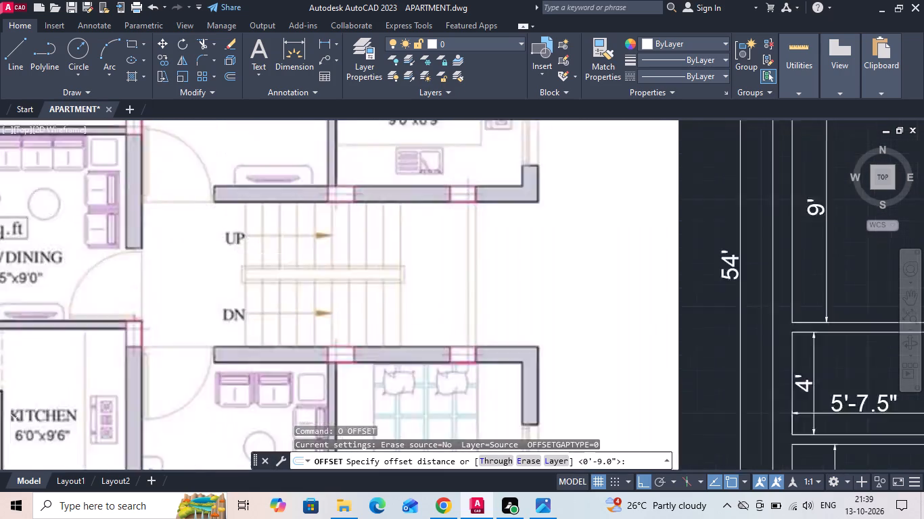
{"action": "scroll", "coordinate": [298, 274], "scroll_direction": "up", "scroll_amount": 2}
{"action": "scroll", "coordinate": [296, 293], "scroll_direction": "down", "scroll_amount": 1}
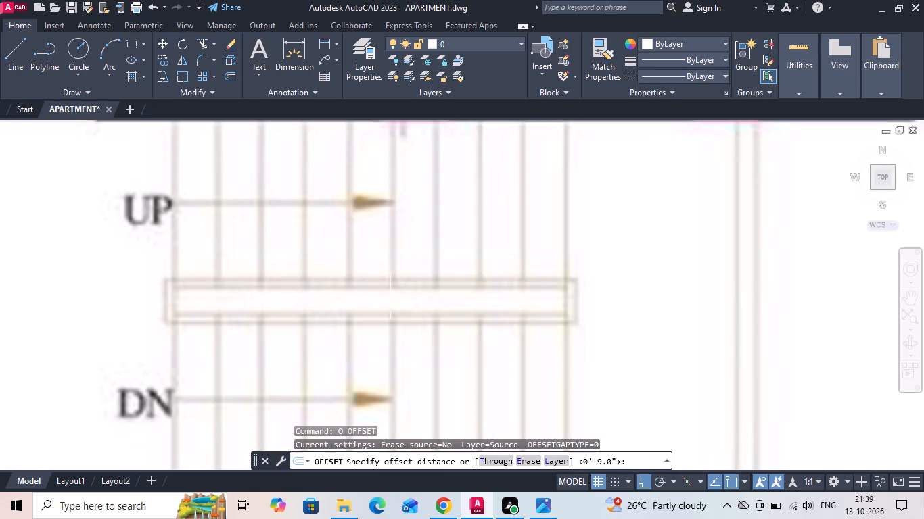
{"action": "scroll", "coordinate": [415, 303], "scroll_direction": "down", "scroll_amount": 1}
{"action": "left_click", "coordinate": [481, 189]}
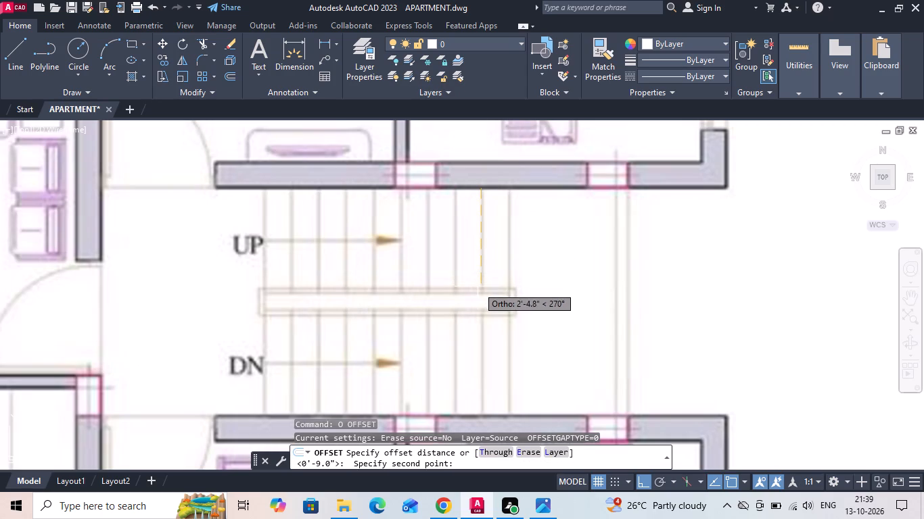
{"action": "scroll", "coordinate": [478, 287], "scroll_direction": "up", "scroll_amount": 2}
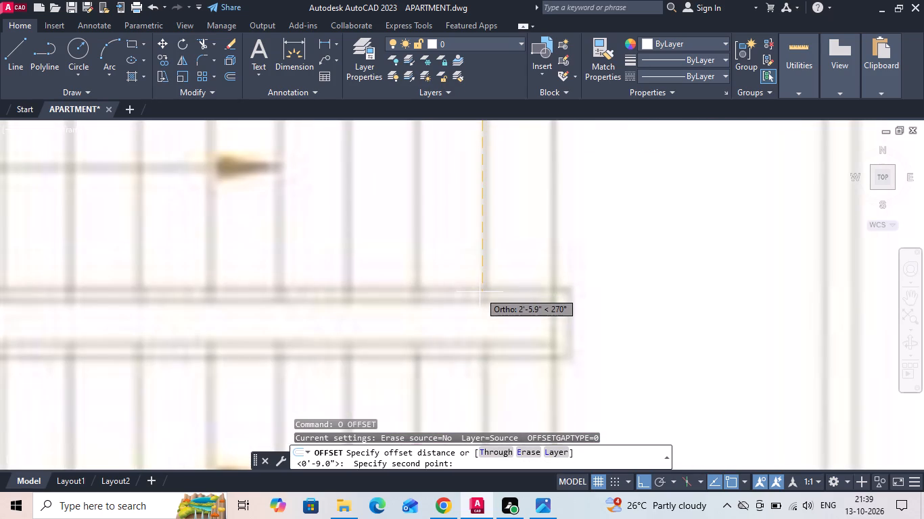
{"action": "scroll", "coordinate": [480, 292], "scroll_direction": "down", "scroll_amount": 2}
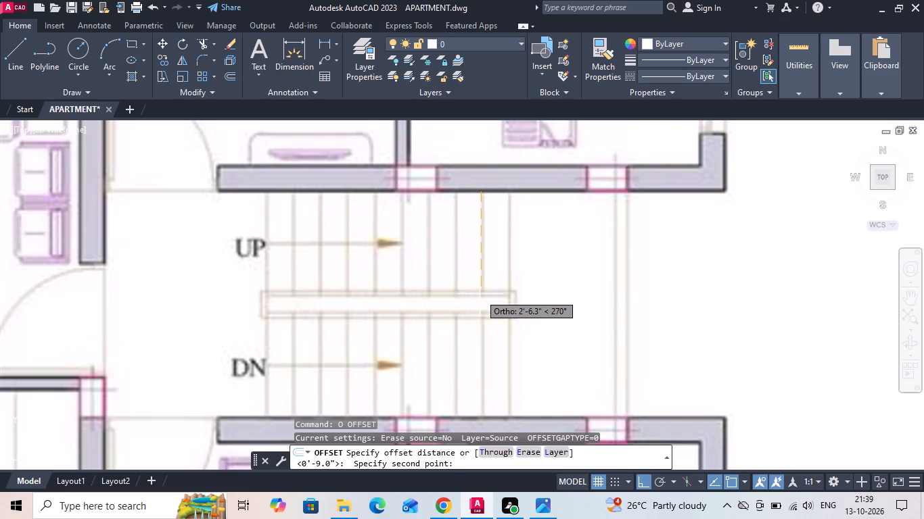
{"action": "key", "text": "Escape"}
Save the drawing.
{"action": "key", "text": "ctrl+s"}
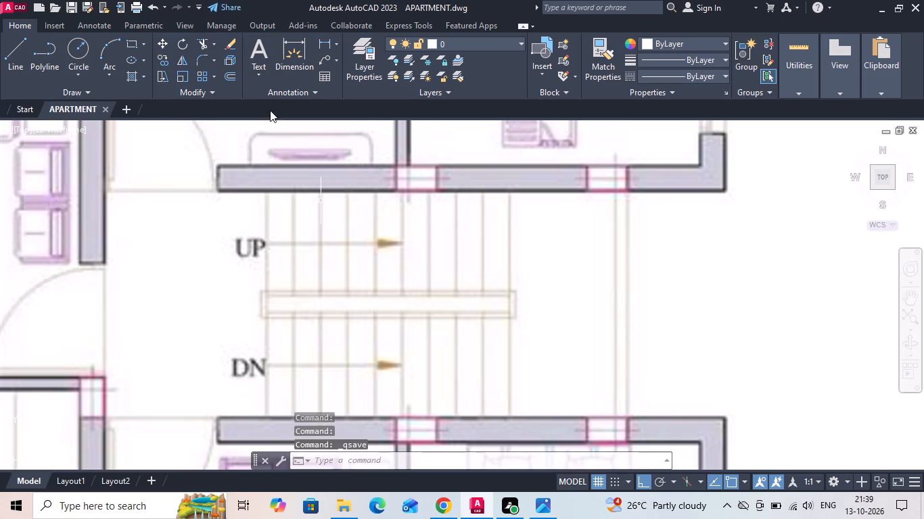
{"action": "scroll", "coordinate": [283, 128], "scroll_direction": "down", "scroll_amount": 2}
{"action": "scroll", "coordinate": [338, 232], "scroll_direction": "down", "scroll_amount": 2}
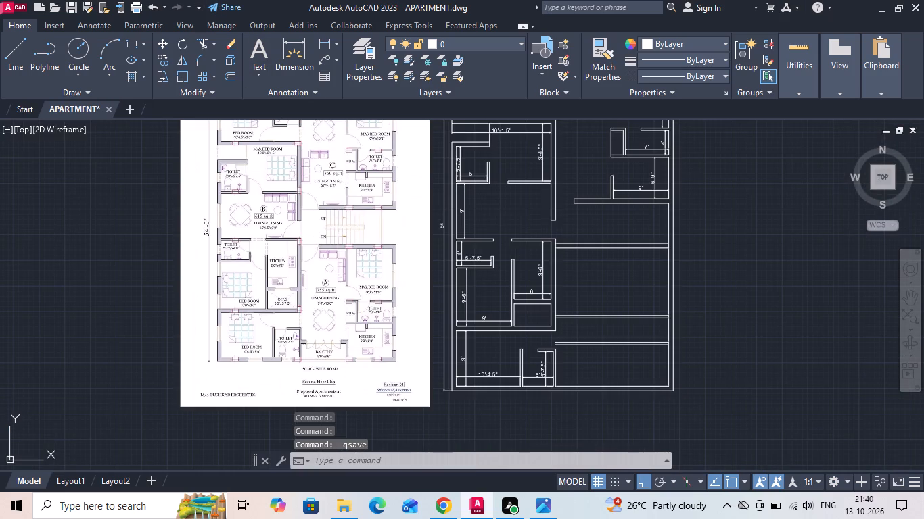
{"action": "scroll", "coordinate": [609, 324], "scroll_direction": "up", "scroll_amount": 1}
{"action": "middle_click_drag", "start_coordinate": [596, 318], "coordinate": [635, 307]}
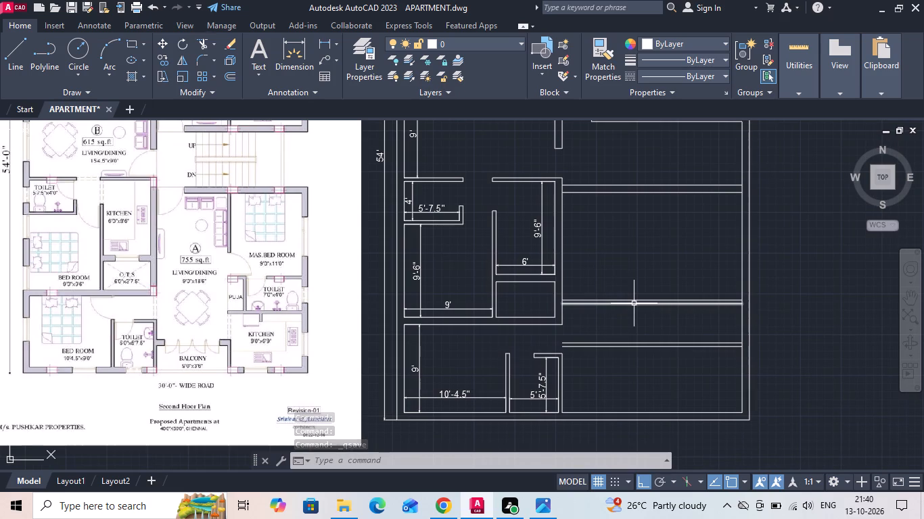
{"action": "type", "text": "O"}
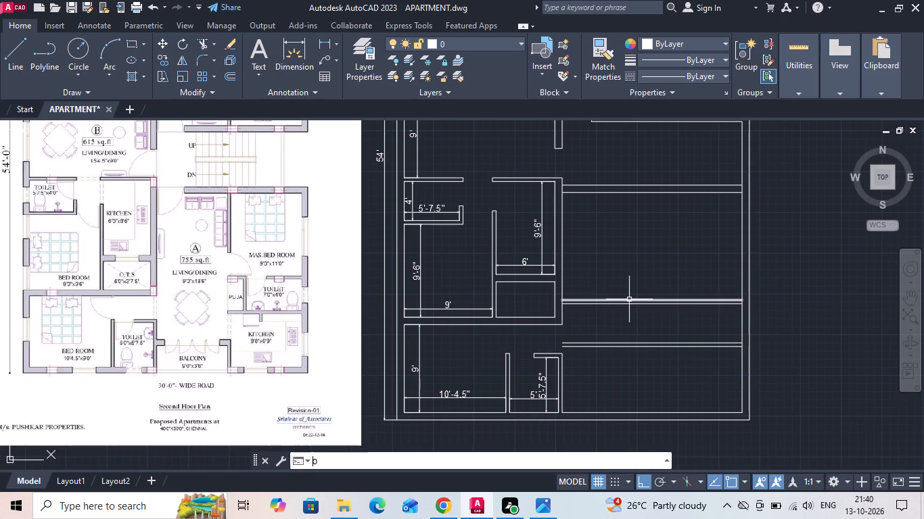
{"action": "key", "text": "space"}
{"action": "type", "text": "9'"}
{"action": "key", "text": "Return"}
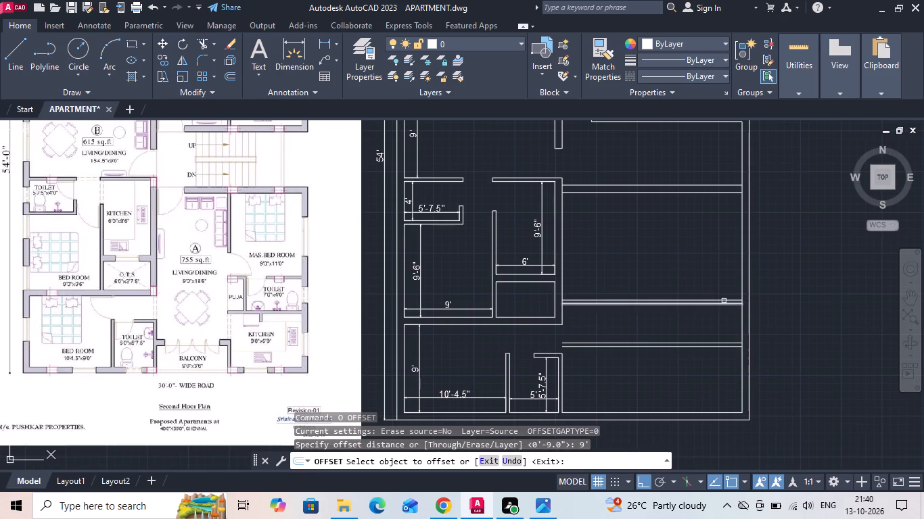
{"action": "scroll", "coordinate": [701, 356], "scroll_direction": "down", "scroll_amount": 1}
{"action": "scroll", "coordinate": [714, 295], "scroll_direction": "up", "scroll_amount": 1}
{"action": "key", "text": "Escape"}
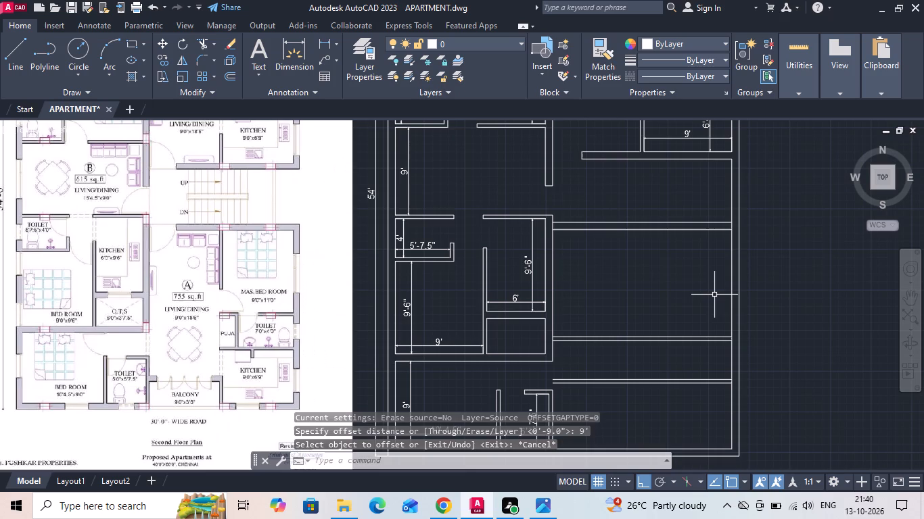
Trim the outer wall's inner face where flat A's 9" staircase wall meets it.
{"action": "type", "text": "TR"}
{"action": "key", "text": "space"}
{"action": "key", "text": "space"}
{"action": "scroll", "coordinate": [733, 222], "scroll_direction": "up", "scroll_amount": 1}
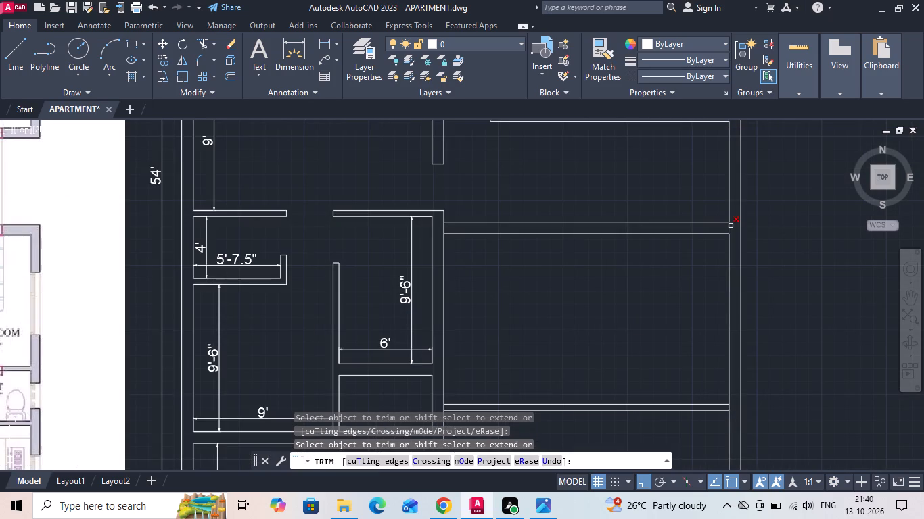
{"action": "left_click", "coordinate": [731, 226]}
{"action": "key", "text": "Escape"}
Copy the inner face of flat A's outer side wall 9' and 9'4.5" inward to form the bedroom and kitchen partition.
{"action": "left_click", "coordinate": [730, 264]}
{"action": "right_click", "coordinate": [730, 264]}
{"action": "left_click", "coordinate": [755, 264]}
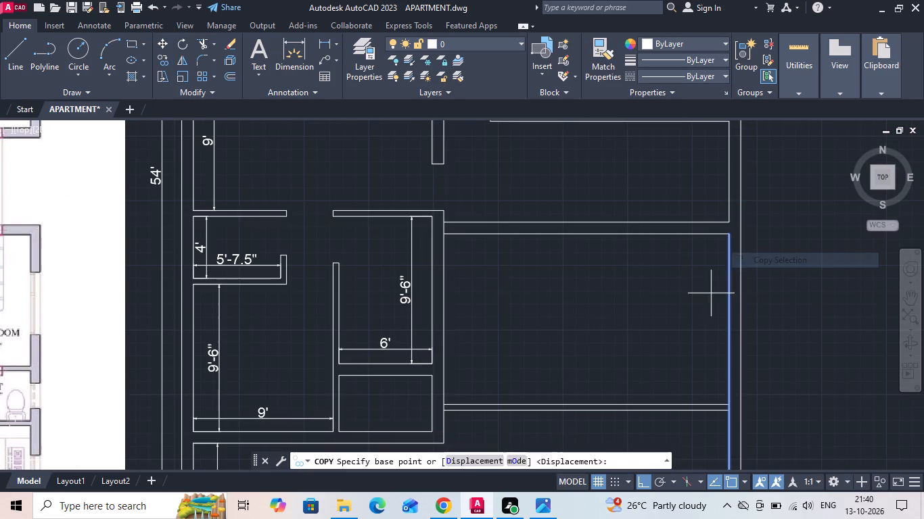
{"action": "left_click_drag", "start_coordinate": [671, 298], "coordinate": [617, 298]}
{"action": "type", "text": "9'"}
{"action": "key", "text": "Return"}
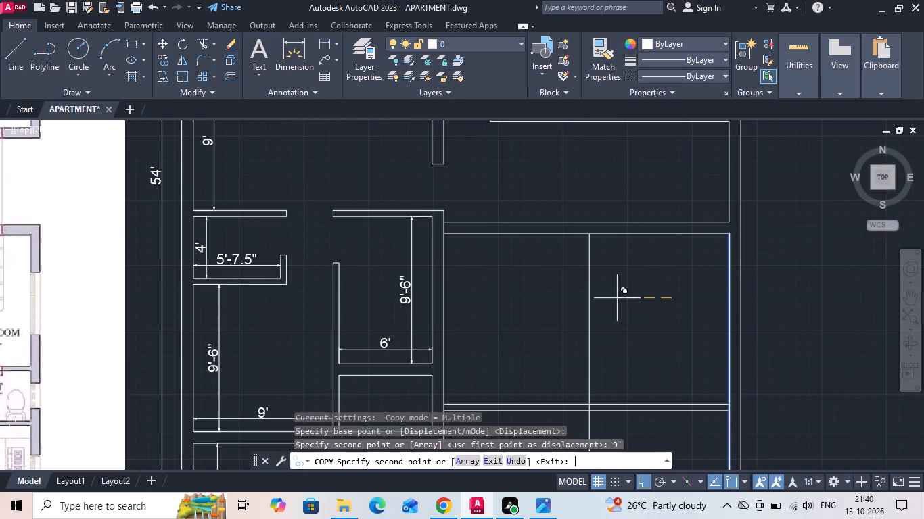
{"action": "scroll", "coordinate": [618, 298], "scroll_direction": "down", "scroll_amount": 1}
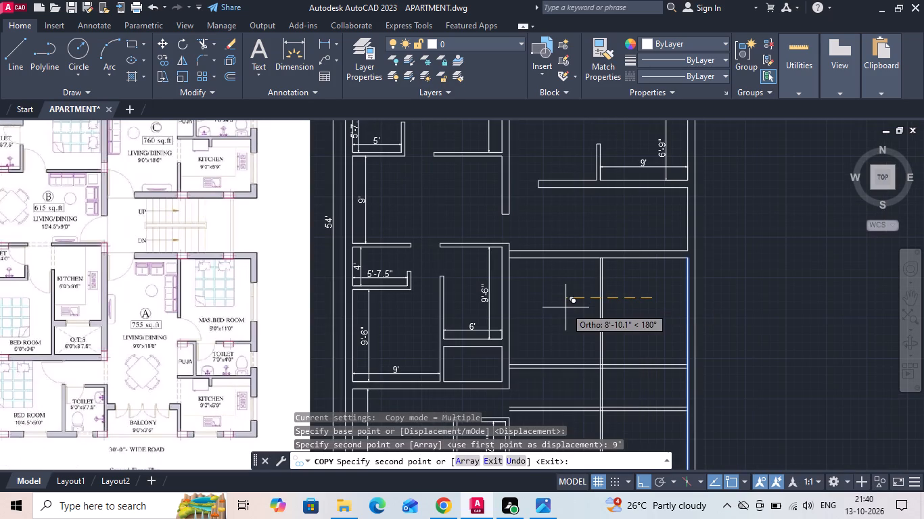
{"action": "key", "text": "9"}
{"action": "type", "text": "'4.5"}
{"action": "key", "text": "Return"}
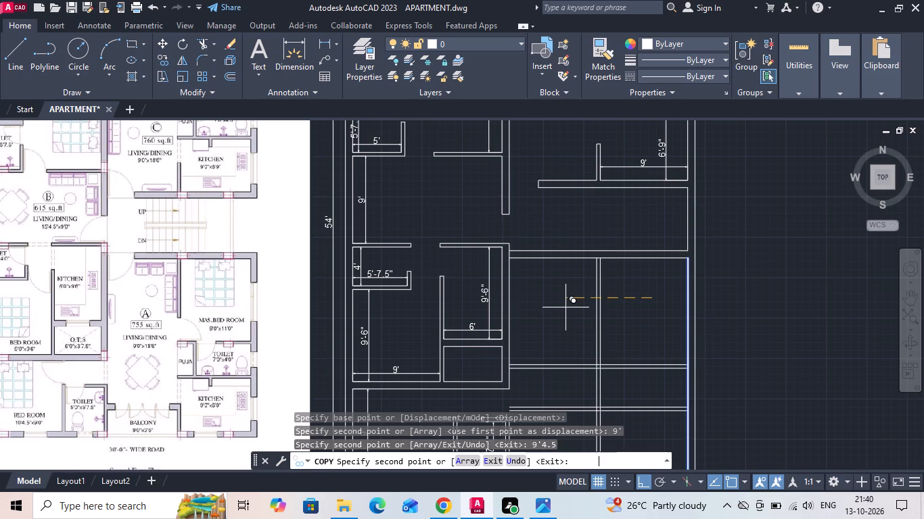
{"action": "key", "text": "Escape"}
Trim flat A's toilet and kitchen cross-wall lines off the living/dining side of the bedroom and kitchen partition.
{"action": "middle_click_drag", "start_coordinate": [553, 304], "coordinate": [561, 273]}
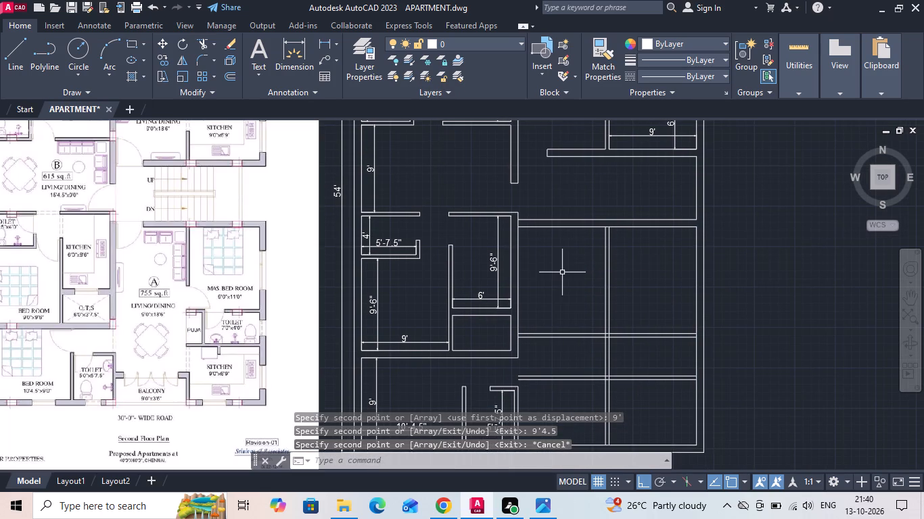
{"action": "middle_click_drag", "start_coordinate": [555, 295], "coordinate": [559, 291]}
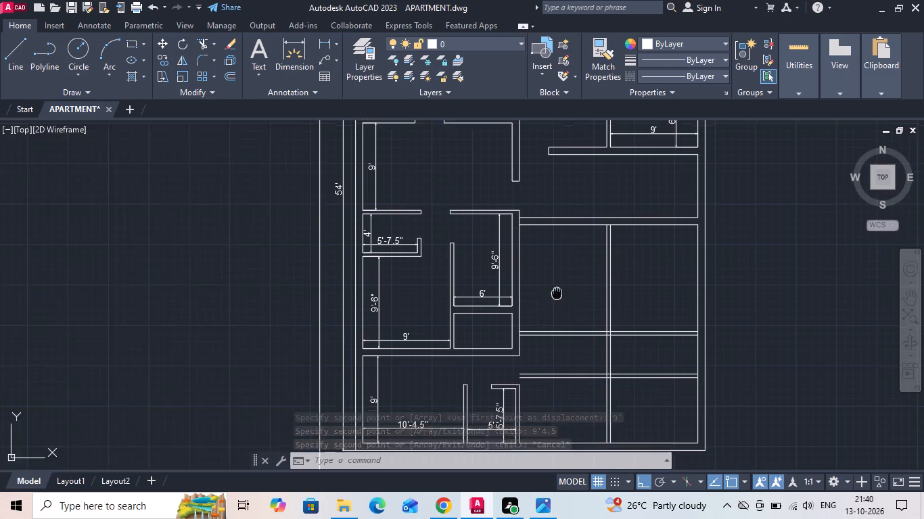
{"action": "middle_click_drag", "start_coordinate": [559, 291], "coordinate": [582, 249]}
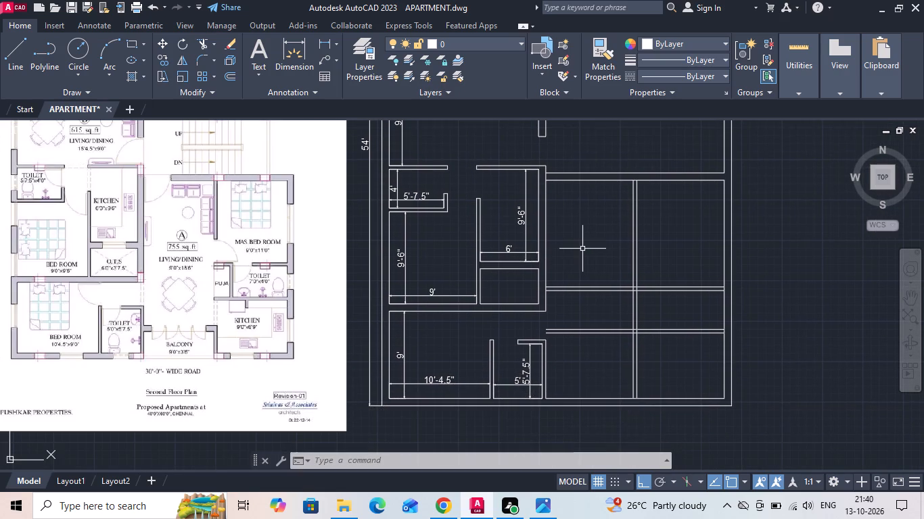
{"action": "middle_click_drag", "start_coordinate": [605, 265], "coordinate": [616, 247]}
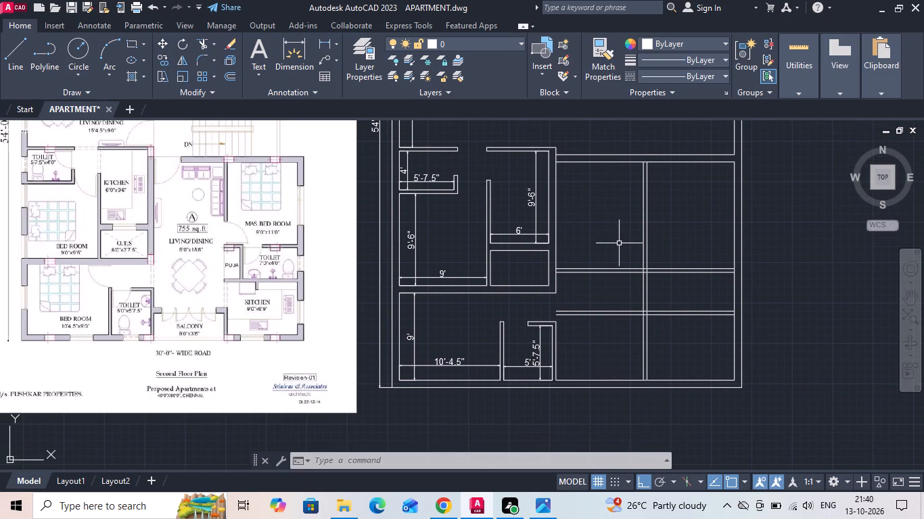
{"action": "type", "text": "TR"}
{"action": "key", "text": "space"}
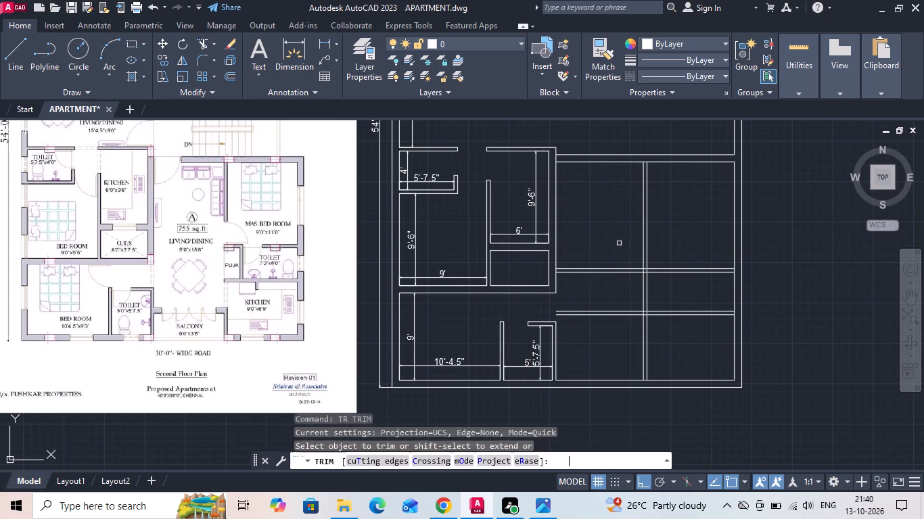
{"action": "left_click", "coordinate": [619, 243]}
{"action": "left_click", "coordinate": [607, 353]}
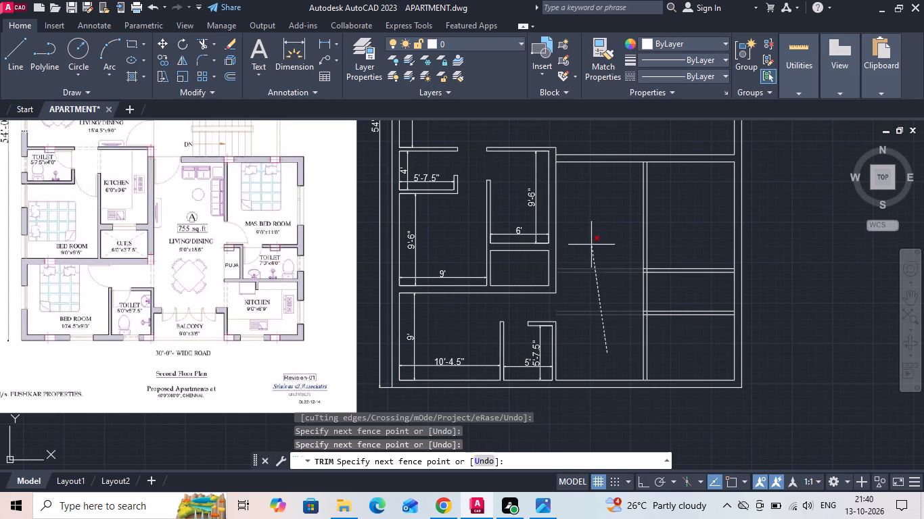
{"action": "left_click", "coordinate": [591, 245]}
{"action": "key", "text": "Escape"}
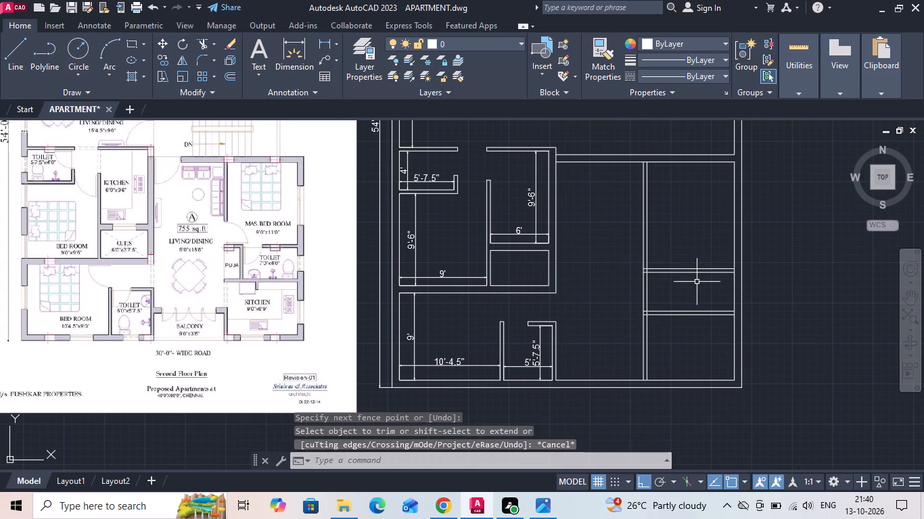
Copy the bedroom-side face of flat A's toilet wall 3' into the master bedroom to mark the door opening.
{"action": "scroll", "coordinate": [697, 282], "scroll_direction": "up", "scroll_amount": 1}
{"action": "left_click", "coordinate": [653, 261]}
{"action": "right_click", "coordinate": [653, 261]}
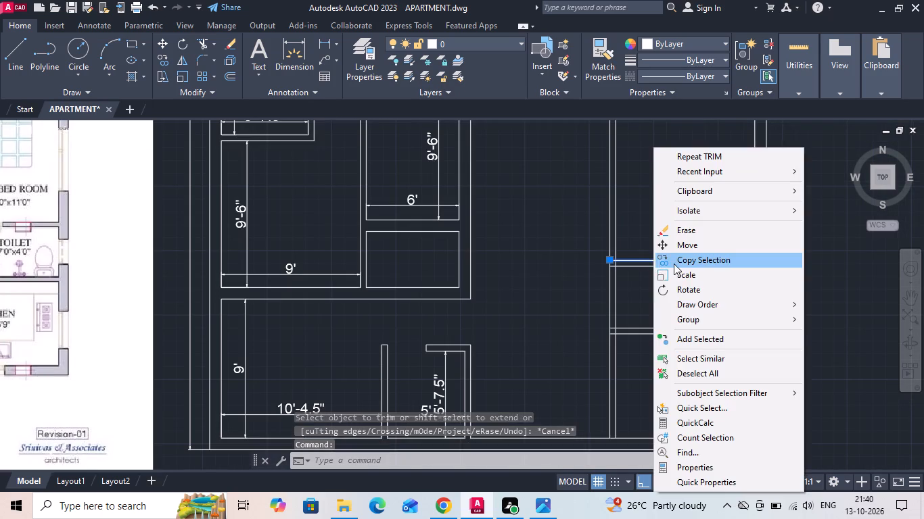
{"action": "left_click", "coordinate": [674, 264]}
{"action": "left_click", "coordinate": [670, 224]}
{"action": "type", "text": "3'"}
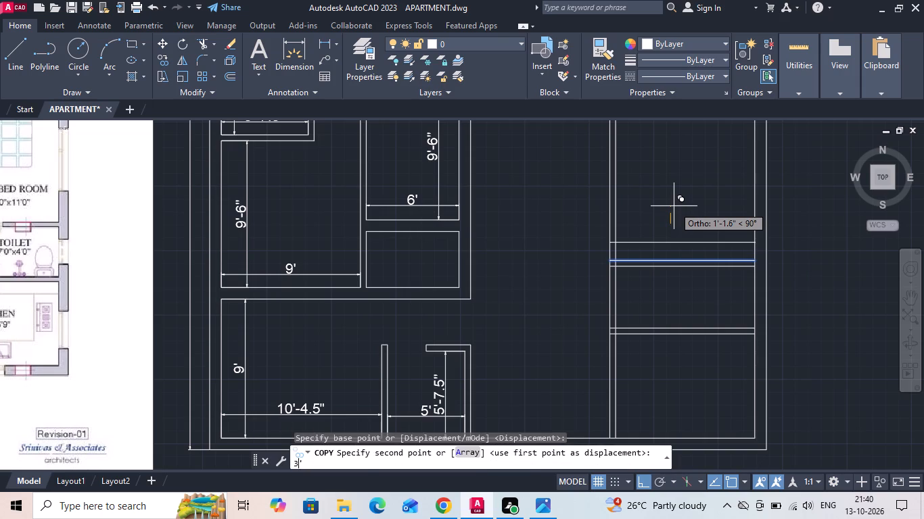
{"action": "key", "text": "space"}
{"action": "key", "text": "Escape"}
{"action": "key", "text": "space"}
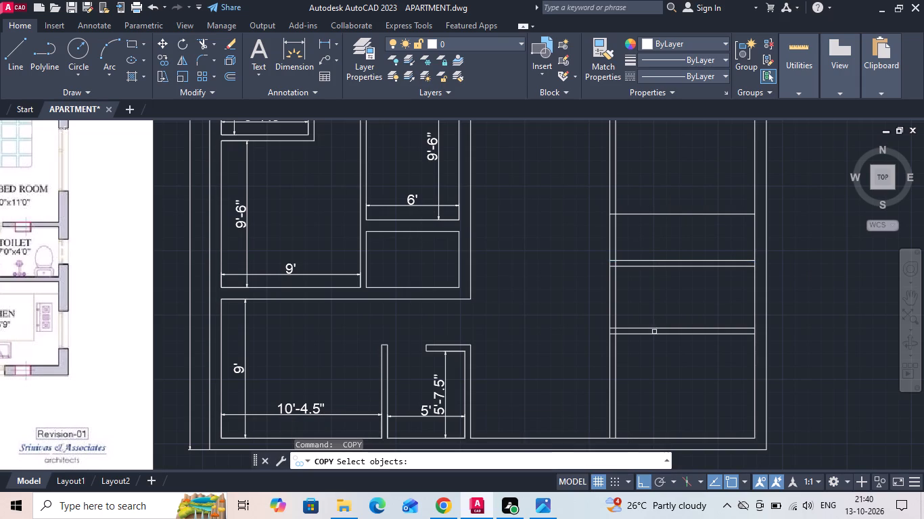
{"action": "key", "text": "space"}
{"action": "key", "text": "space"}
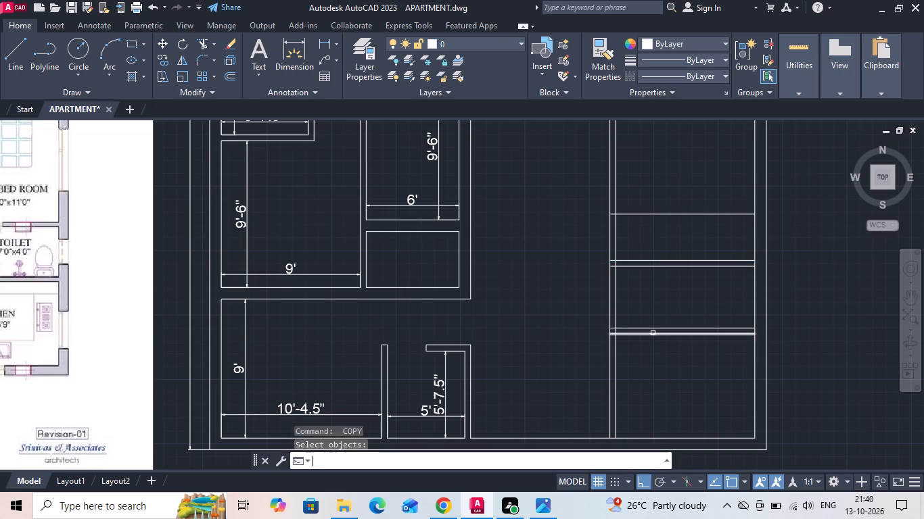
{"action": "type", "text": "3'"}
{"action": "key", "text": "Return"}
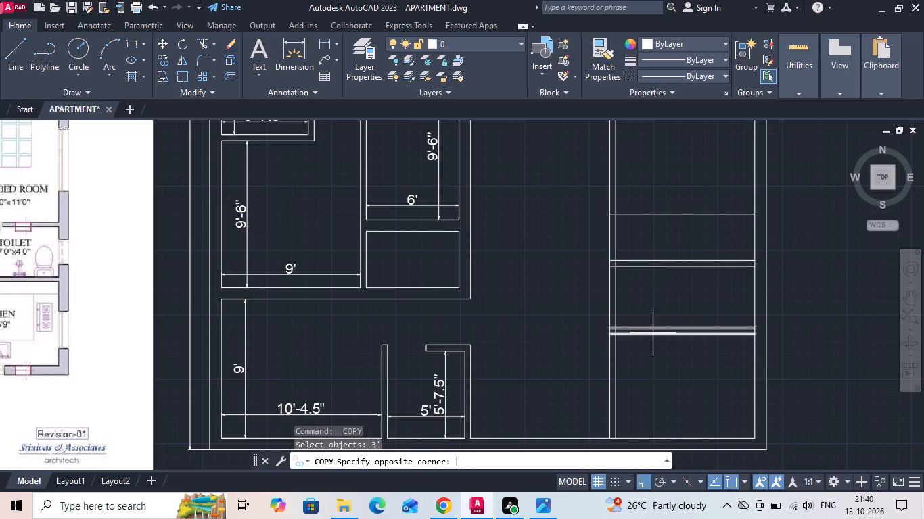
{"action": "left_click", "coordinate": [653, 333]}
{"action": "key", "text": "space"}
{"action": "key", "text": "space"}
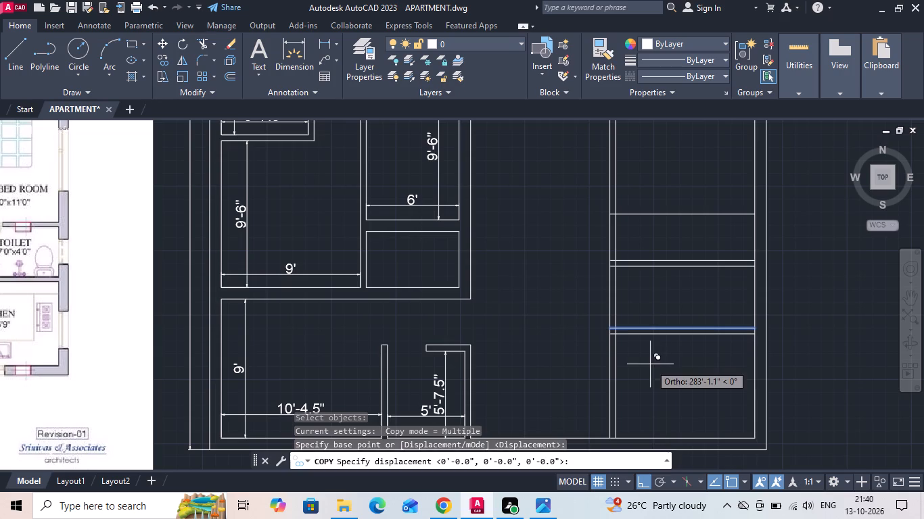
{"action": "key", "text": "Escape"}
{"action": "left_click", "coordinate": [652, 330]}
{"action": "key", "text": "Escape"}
Copy the kitchen-side face of the wall between flat A's toilet and kitchen 3' into the kitchen.
{"action": "left_click", "coordinate": [645, 335]}
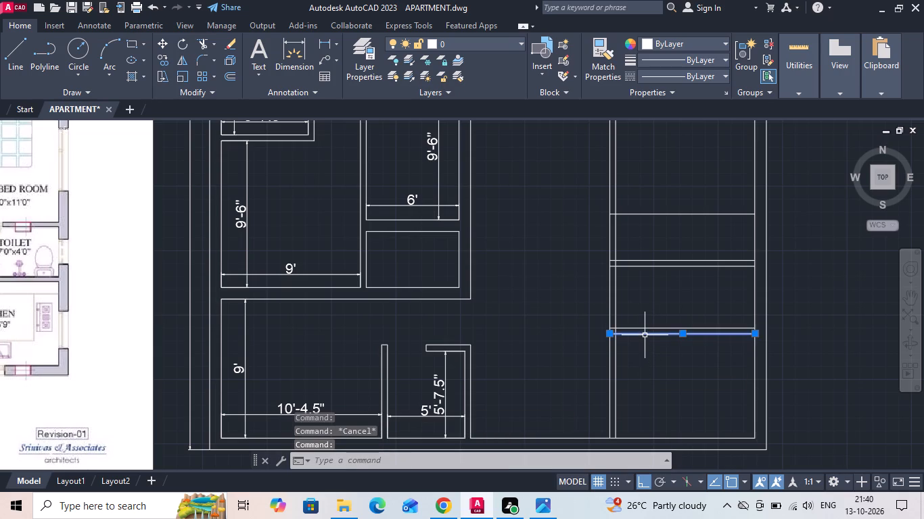
{"action": "right_click", "coordinate": [645, 335]}
{"action": "left_click", "coordinate": [686, 266]}
{"action": "left_click_drag", "start_coordinate": [556, 301], "coordinate": [555, 330]}
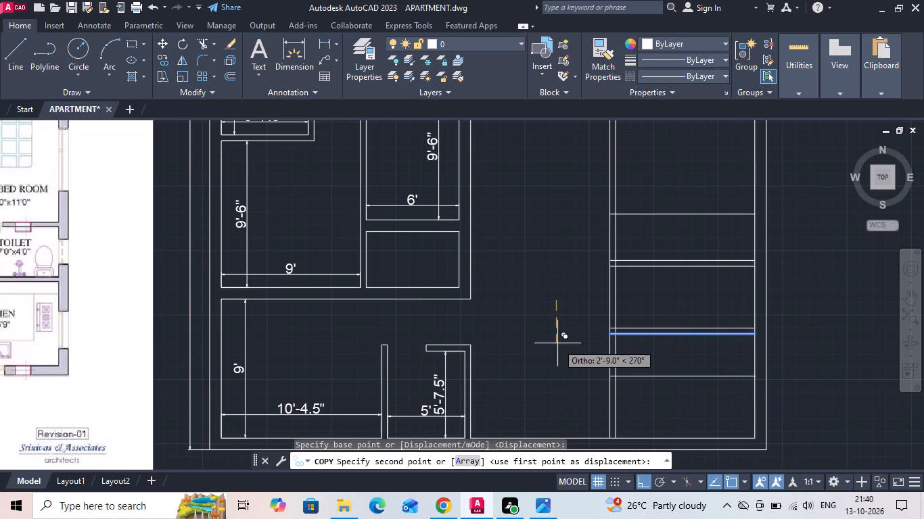
{"action": "type", "text": "3'"}
{"action": "key", "text": "Return"}
{"action": "key", "text": "Escape"}
Extend the two wall faces flanking flat A's balcony to the outer face of the outer wall.
{"action": "scroll", "coordinate": [609, 299], "scroll_direction": "down", "scroll_amount": 1}
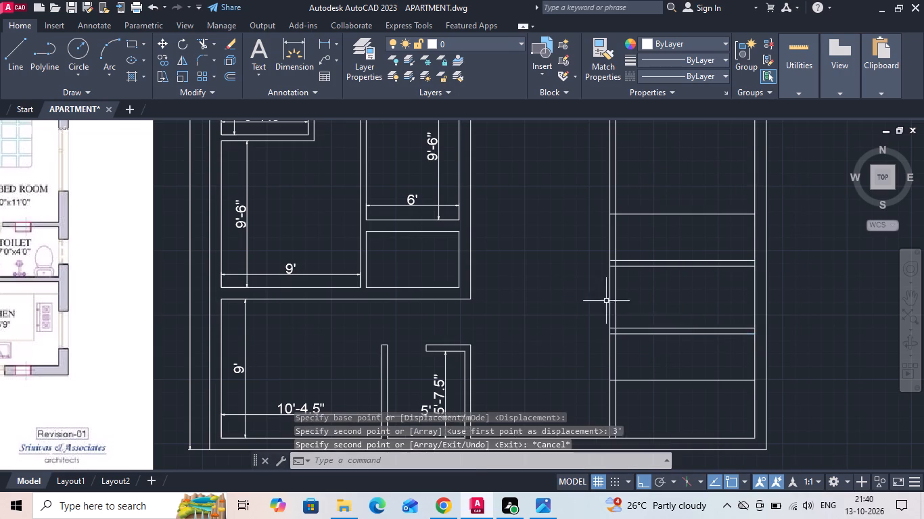
{"action": "middle_click_drag", "start_coordinate": [601, 300], "coordinate": [672, 230]}
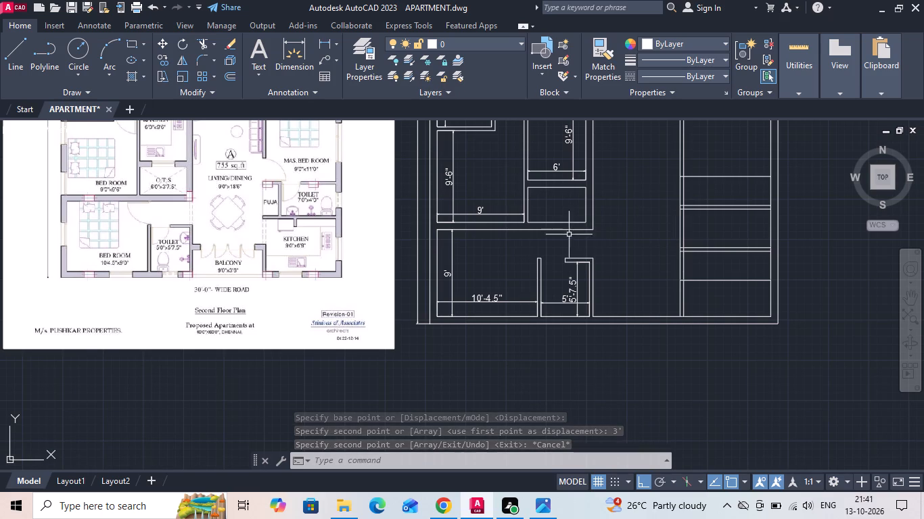
{"action": "type", "text": "EX"}
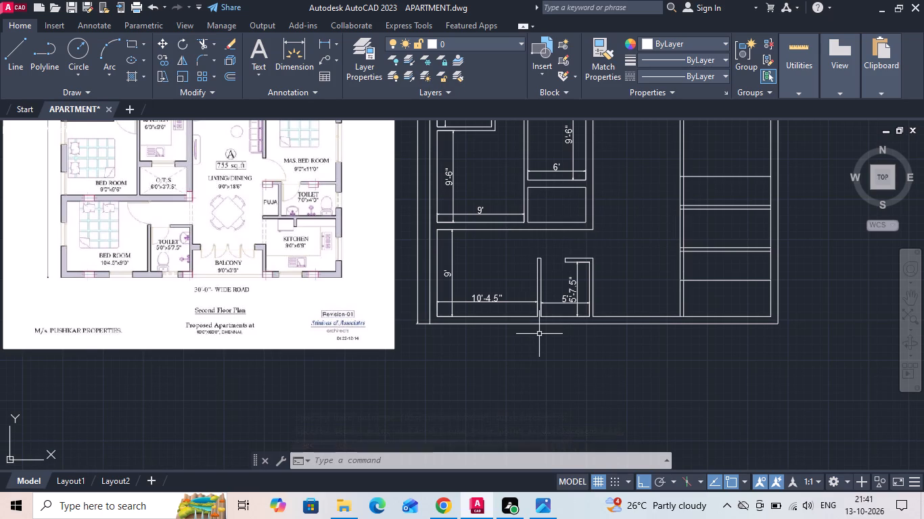
{"action": "key", "text": "space"}
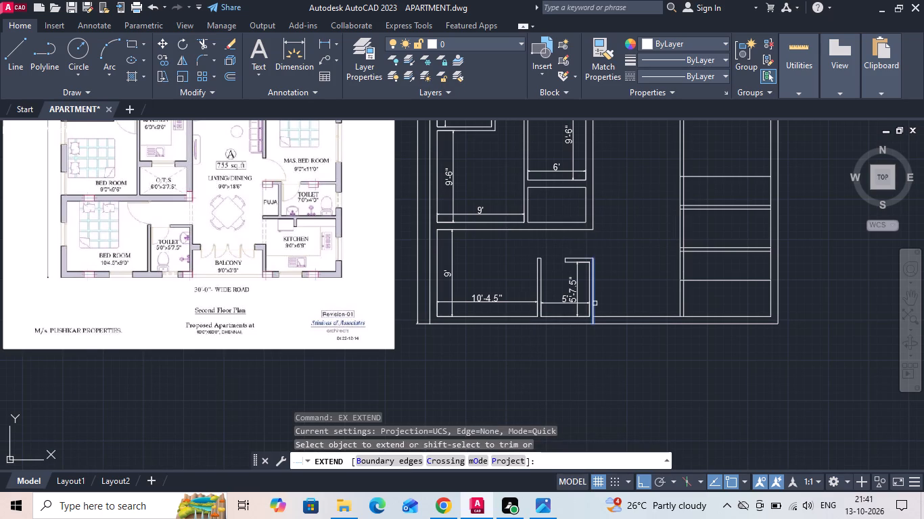
{"action": "left_click", "coordinate": [595, 303]}
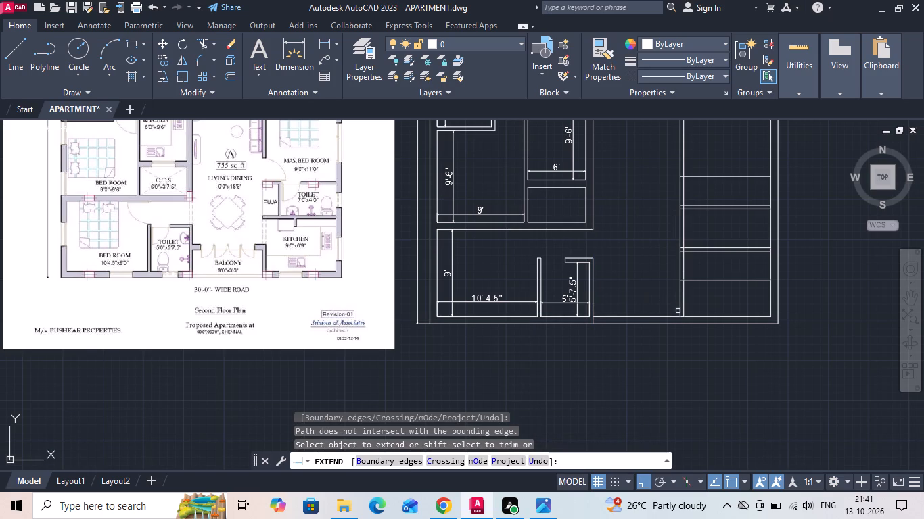
{"action": "left_click", "coordinate": [679, 311]}
Extend the two wall faces flanking flat C's 9' living area to the outer face of the 36' outer wall.
{"action": "scroll", "coordinate": [582, 384], "scroll_direction": "down", "scroll_amount": 3}
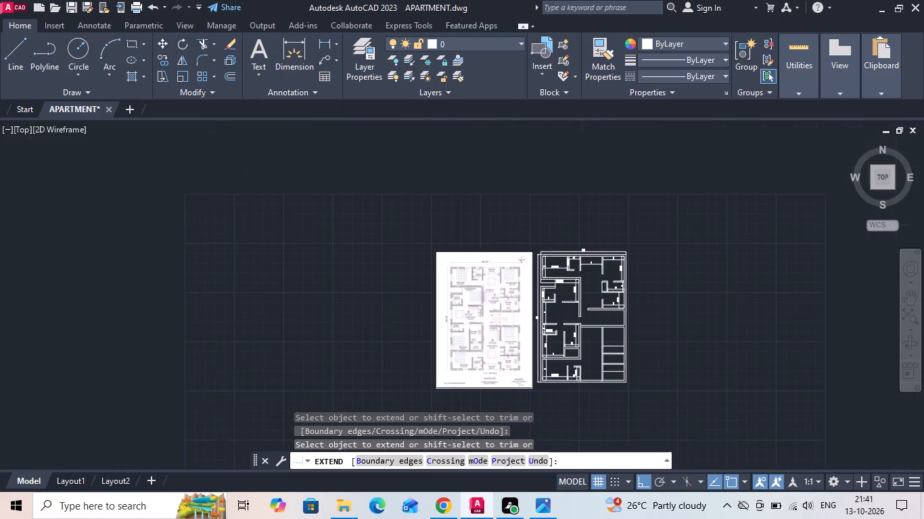
{"action": "scroll", "coordinate": [596, 237], "scroll_direction": "up", "scroll_amount": 3}
{"action": "scroll", "coordinate": [520, 332], "scroll_direction": "up", "scroll_amount": 2}
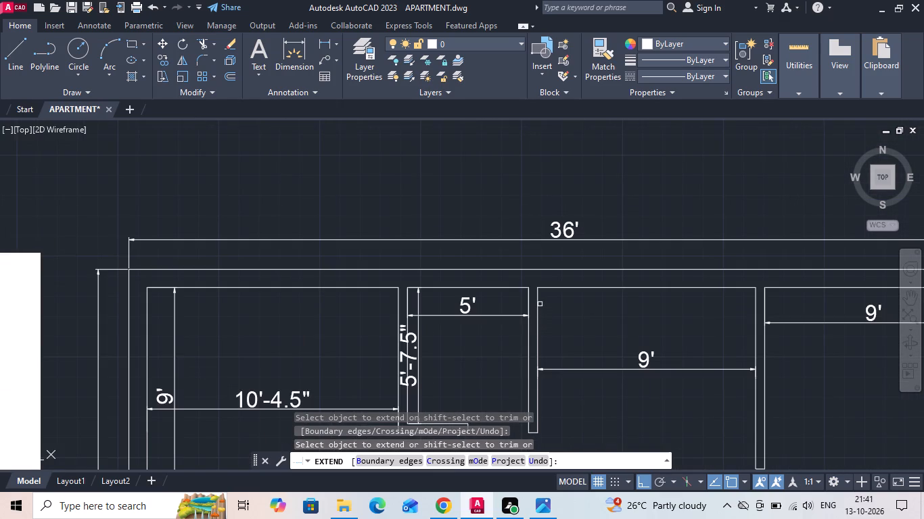
{"action": "left_click", "coordinate": [538, 295]}
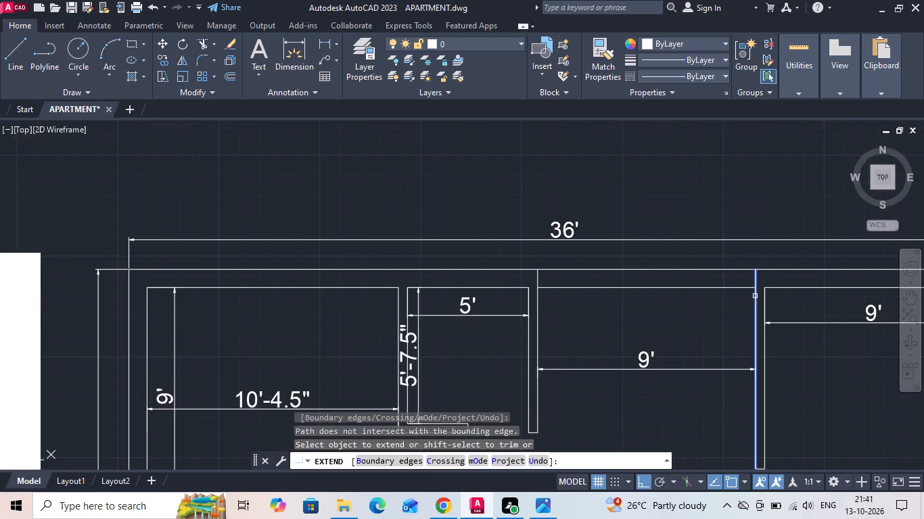
{"action": "left_click", "coordinate": [755, 296]}
{"action": "scroll", "coordinate": [614, 197], "scroll_direction": "down", "scroll_amount": 3}
{"action": "key", "text": "Escape"}
Offset the inner face of flat A's outer side wall 7' inward to set the toilet's width.
{"action": "scroll", "coordinate": [576, 170], "scroll_direction": "down", "scroll_amount": 2}
{"action": "scroll", "coordinate": [597, 325], "scroll_direction": "up", "scroll_amount": 2}
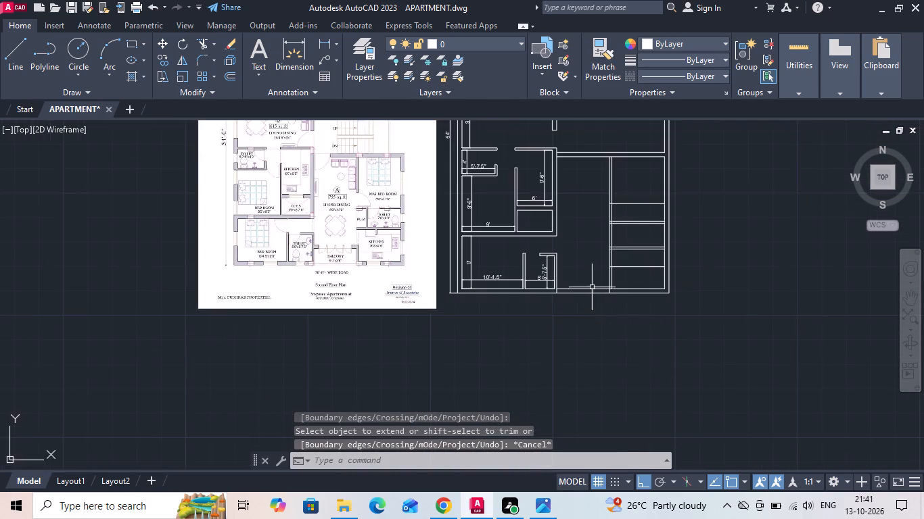
{"action": "scroll", "coordinate": [586, 266], "scroll_direction": "up", "scroll_amount": 1}
{"action": "middle_click_drag", "start_coordinate": [597, 272], "coordinate": [608, 327]}
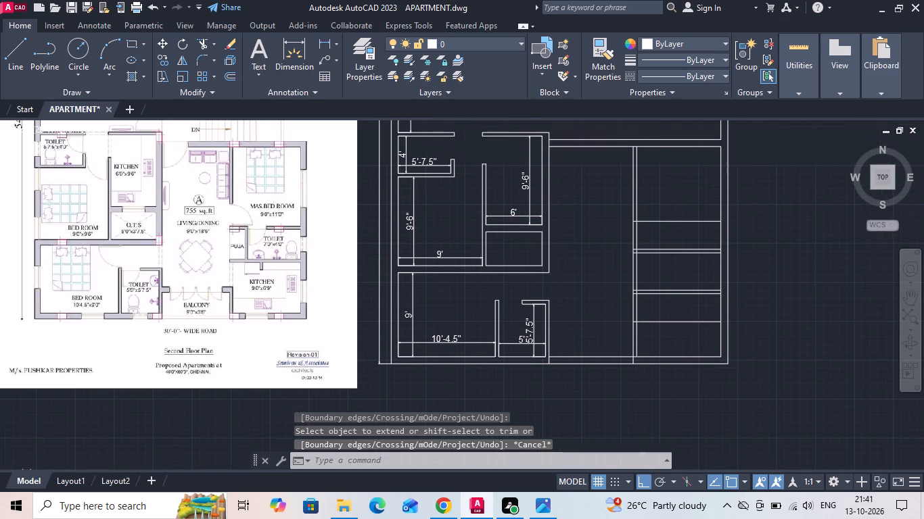
{"action": "type", "text": "O 7'"}
{"action": "key", "text": "Return"}
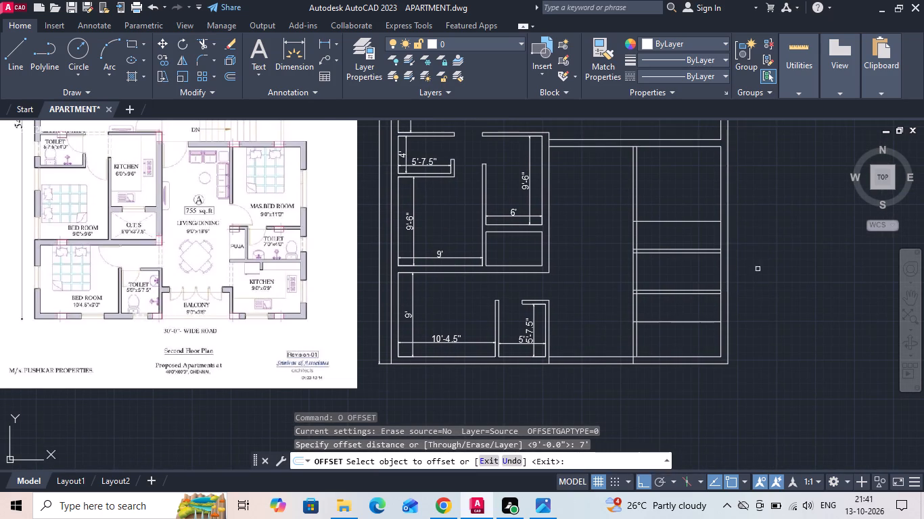
{"action": "left_click", "coordinate": [720, 276]}
{"action": "left_click", "coordinate": [672, 280]}
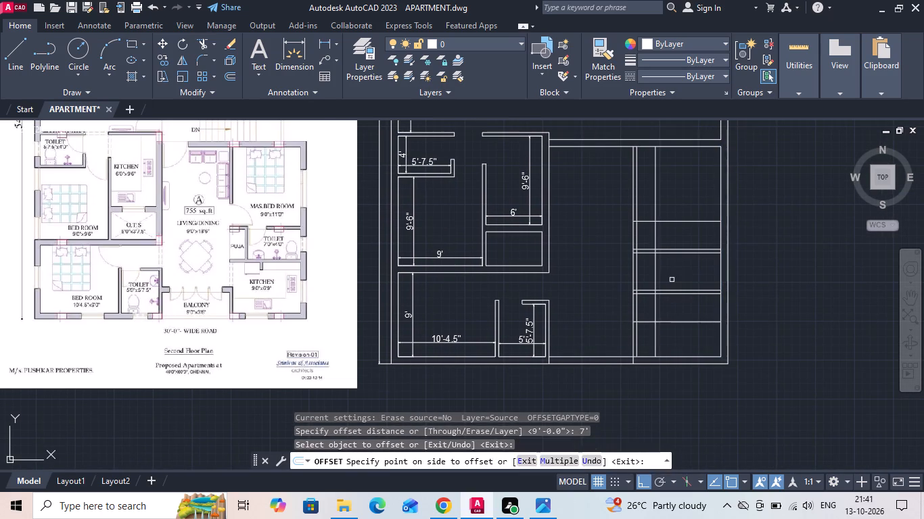
{"action": "key", "text": "Escape"}
Offset the new 7' toilet line 4.5" toward the puja space to form the toilet–puja partition wall.
{"action": "type", "text": "O 4.5"}
{"action": "key", "text": "space"}
{"action": "scroll", "coordinate": [645, 270], "scroll_direction": "up", "scroll_amount": 1}
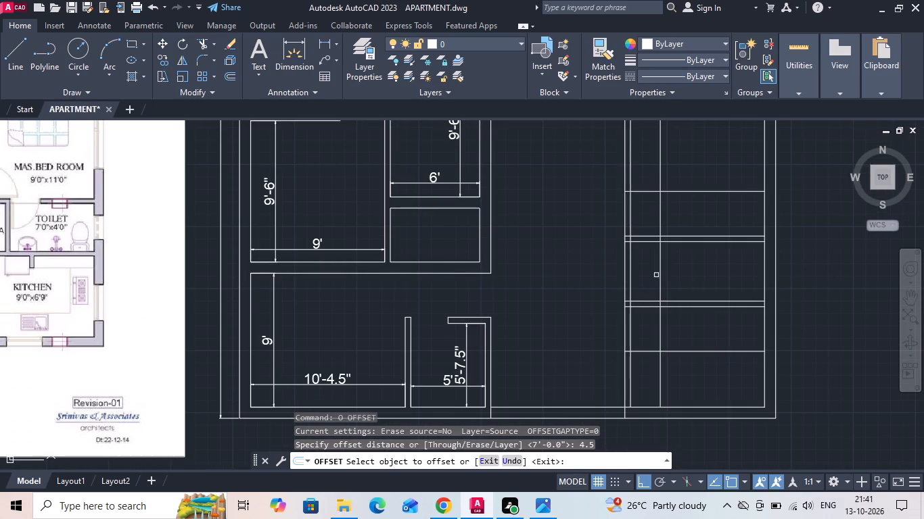
{"action": "left_click", "coordinate": [660, 278]}
{"action": "left_click", "coordinate": [639, 289]}
{"action": "key", "text": "Escape"}
Trim the toilet–puja partition lines within the 3' strips on the bedroom and kitchen sides of the toilet.
{"action": "key", "text": "t"}
{"action": "key", "text": "r"}
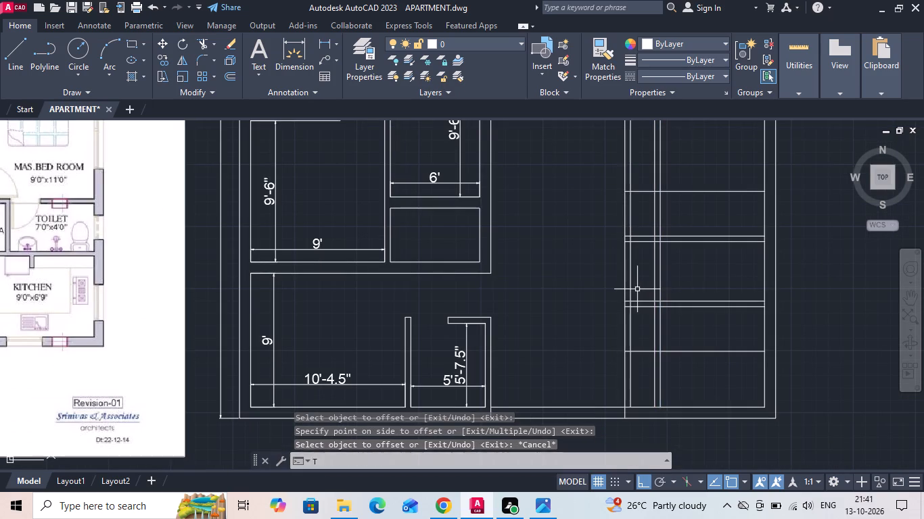
{"action": "key", "text": "space"}
{"action": "key", "text": "space"}
{"action": "scroll", "coordinate": [678, 319], "scroll_direction": "down", "scroll_amount": 1}
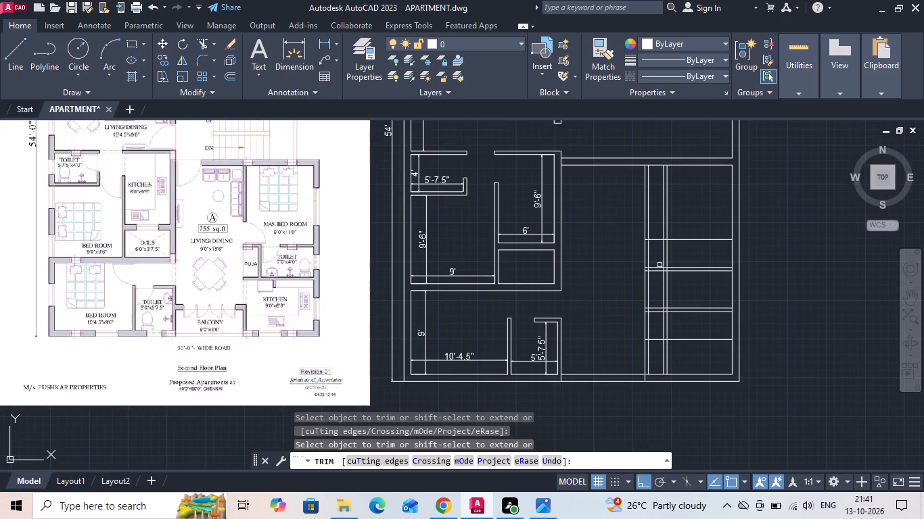
{"action": "left_click", "coordinate": [658, 254]}
{"action": "left_click", "coordinate": [678, 258]}
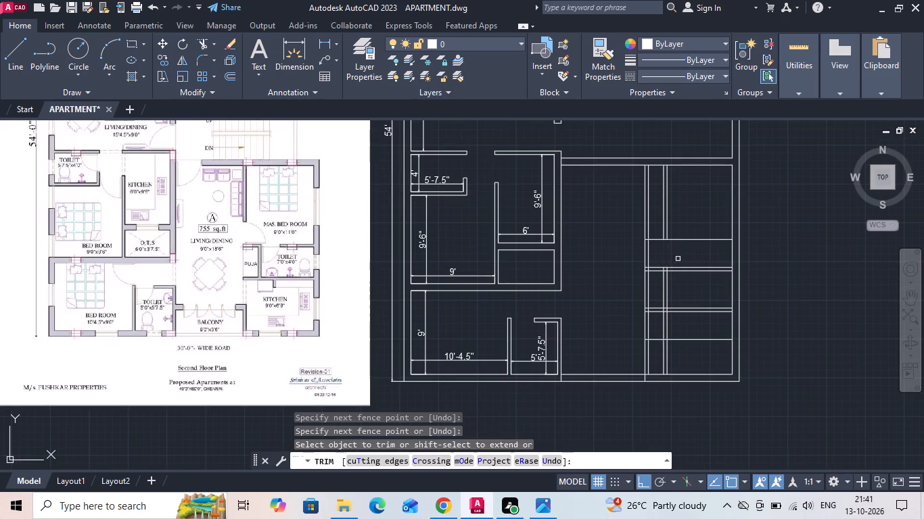
{"action": "left_click", "coordinate": [658, 325]}
{"action": "left_click", "coordinate": [681, 332]}
{"action": "key", "text": "Escape"}
Delete the leftover segments of the toilet–puja partition lines in flat A's kitchen and master bedroom.
{"action": "left_click", "coordinate": [678, 361]}
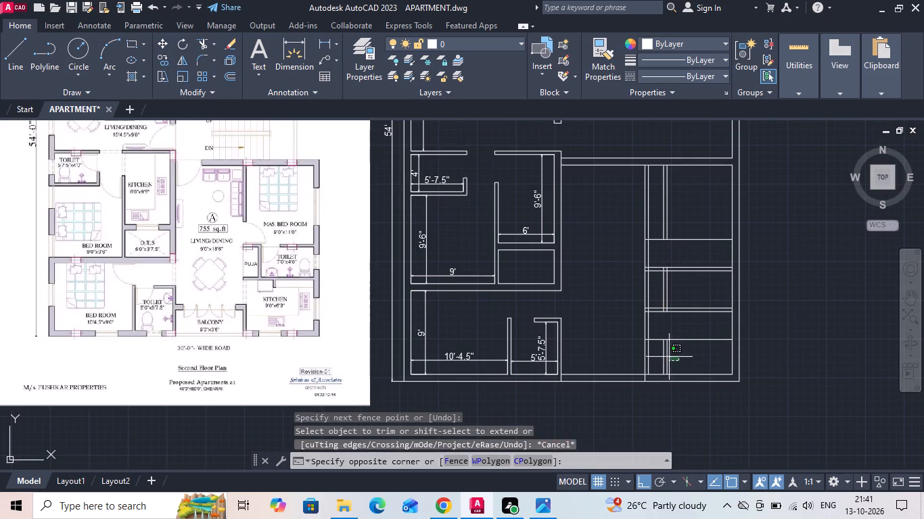
{"action": "left_click", "coordinate": [661, 347]}
{"action": "key", "text": "Delete"}
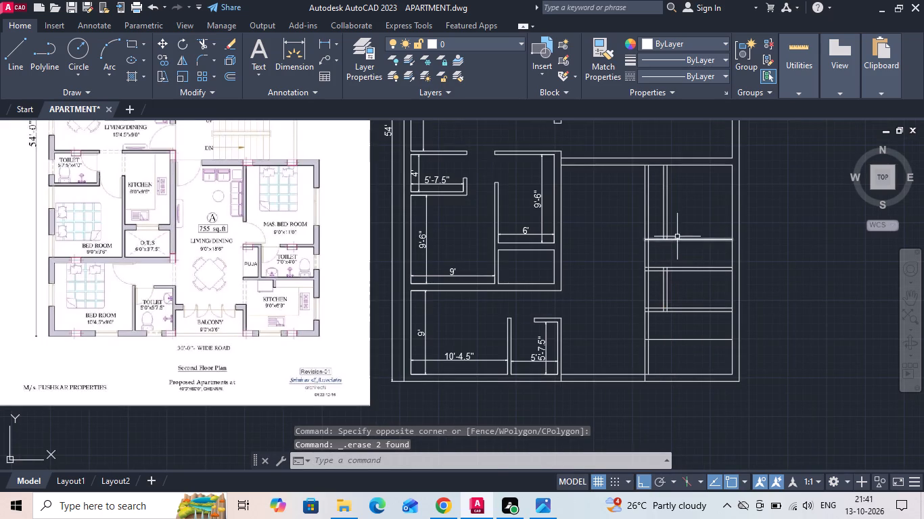
{"action": "left_click", "coordinate": [677, 237]}
{"action": "left_click", "coordinate": [662, 199]}
{"action": "key", "text": "Delete"}
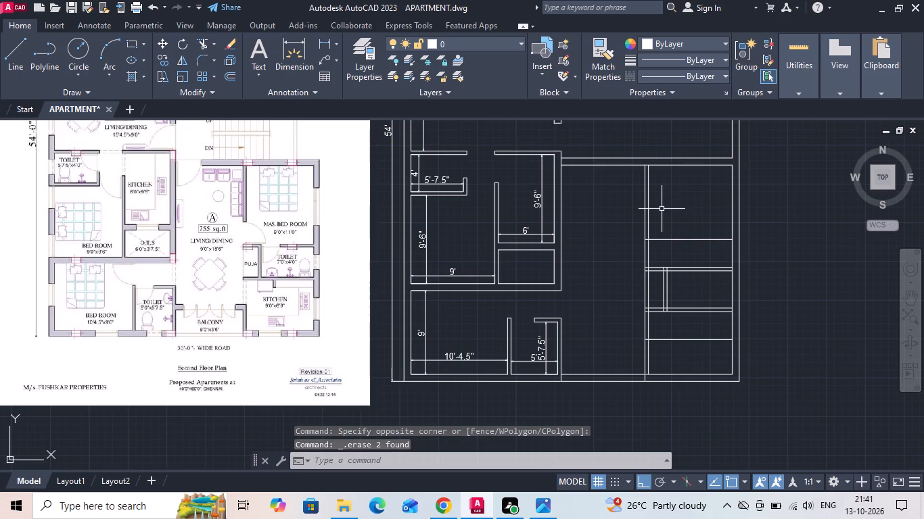
Trim the 3' marker line across the master bedroom and the partition faces beside it to open the bedroom doorway.
{"action": "type", "text": "TR"}
{"action": "key", "text": "space"}
{"action": "left_click", "coordinate": [689, 241]}
{"action": "left_click", "coordinate": [652, 255]}
{"action": "left_click", "coordinate": [628, 255]}
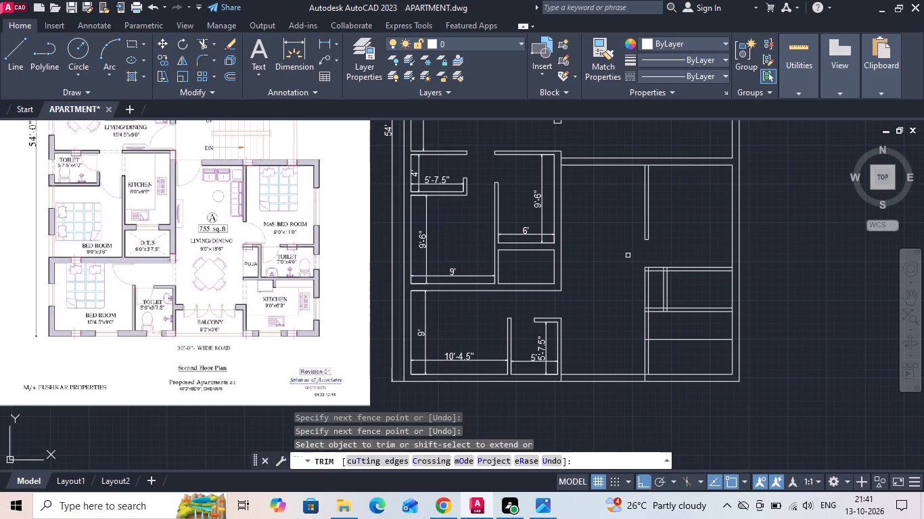
Trim the kitchen–living wall faces and the 3' marker line to open flat A's kitchen doorway.
{"action": "middle_click", "coordinate": [652, 263]}
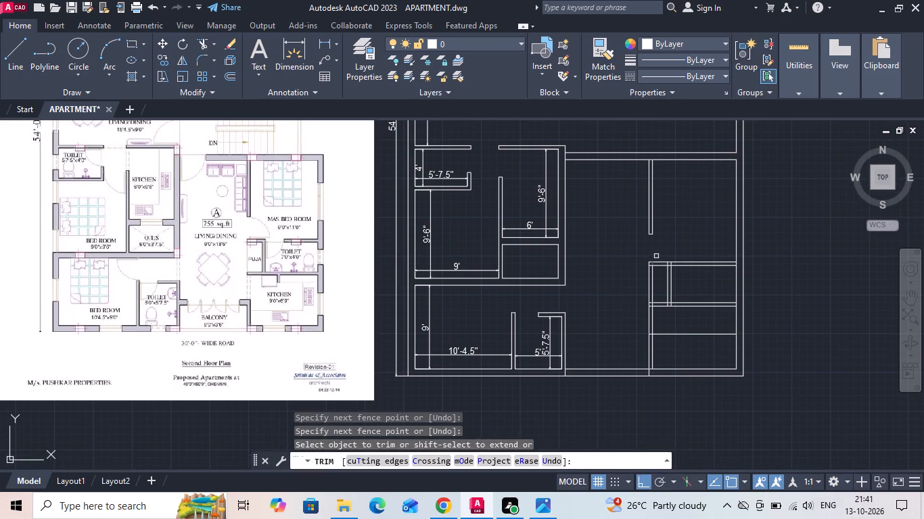
{"action": "scroll", "coordinate": [646, 340], "scroll_direction": "up", "scroll_amount": 1}
{"action": "left_click_drag", "start_coordinate": [626, 312], "coordinate": [663, 317]}
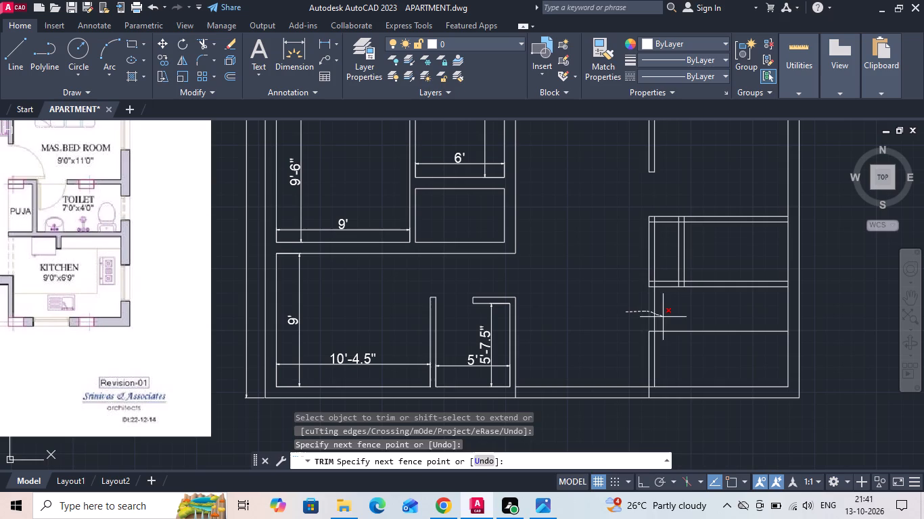
{"action": "left_click_drag", "start_coordinate": [663, 317], "coordinate": [672, 339]}
{"action": "scroll", "coordinate": [690, 333], "scroll_direction": "down", "scroll_amount": 1}
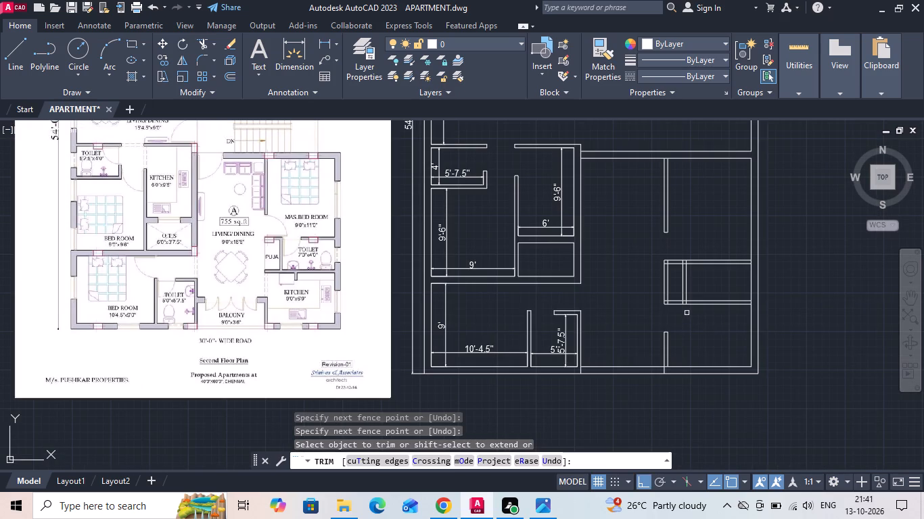
Trim the extra wall line inside flat A's puja space and the overlapping lines where its bedroom-side wall meets the toilet partition.
{"action": "scroll", "coordinate": [678, 305], "scroll_direction": "up", "scroll_amount": 1}
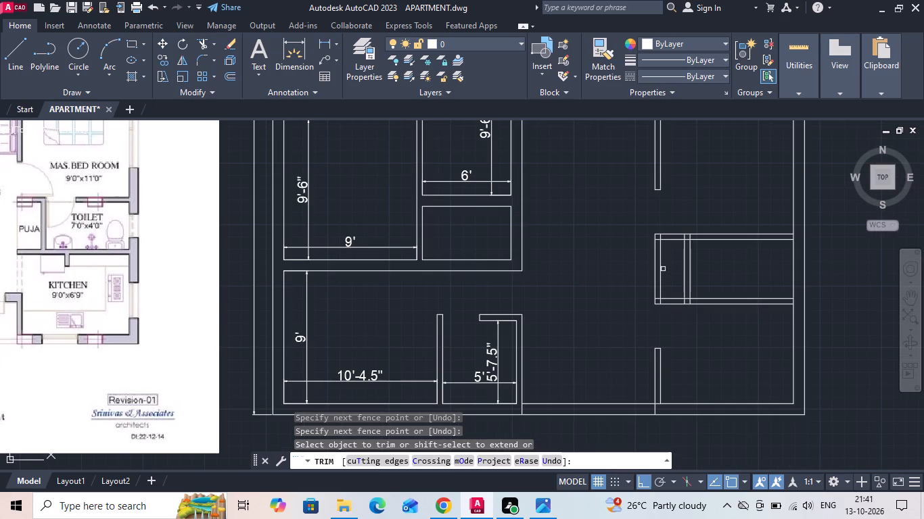
{"action": "left_click", "coordinate": [662, 262]}
{"action": "scroll", "coordinate": [665, 239], "scroll_direction": "up", "scroll_amount": 3}
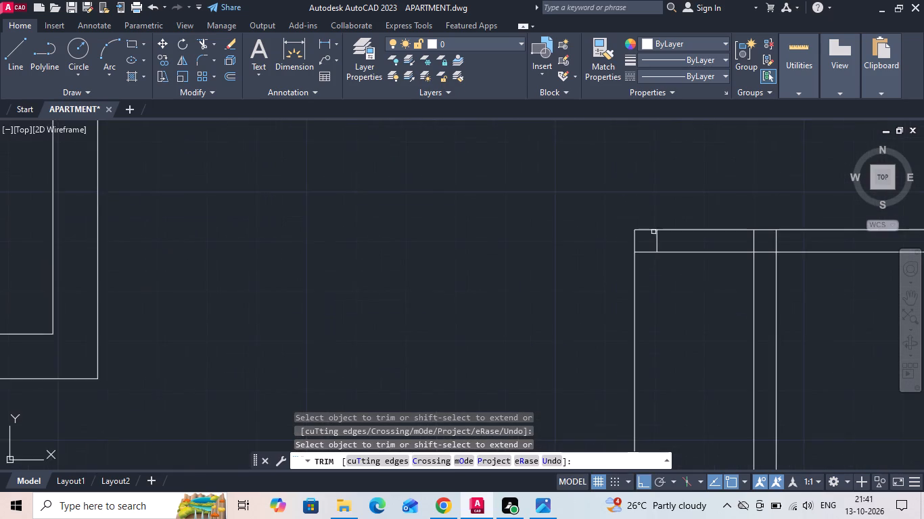
{"action": "scroll", "coordinate": [659, 253], "scroll_direction": "down", "scroll_amount": 4}
{"action": "scroll", "coordinate": [696, 272], "scroll_direction": "up", "scroll_amount": 1}
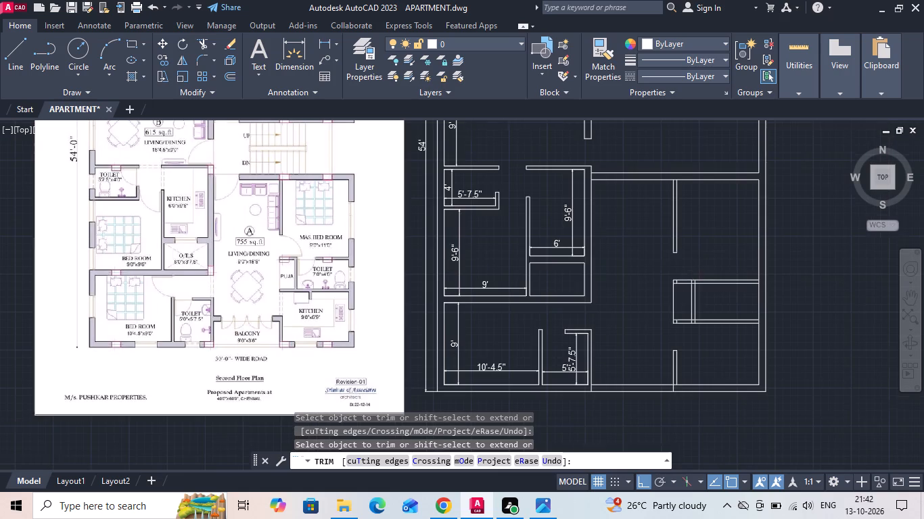
{"action": "scroll", "coordinate": [696, 272], "scroll_direction": "up", "scroll_amount": 2}
{"action": "left_click", "coordinate": [673, 312]}
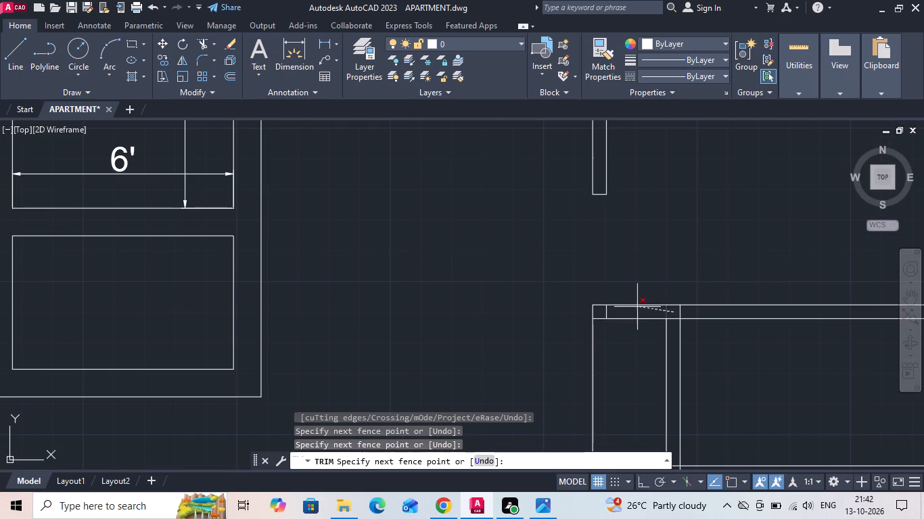
{"action": "left_click", "coordinate": [599, 310]}
{"action": "left_click", "coordinate": [674, 318]}
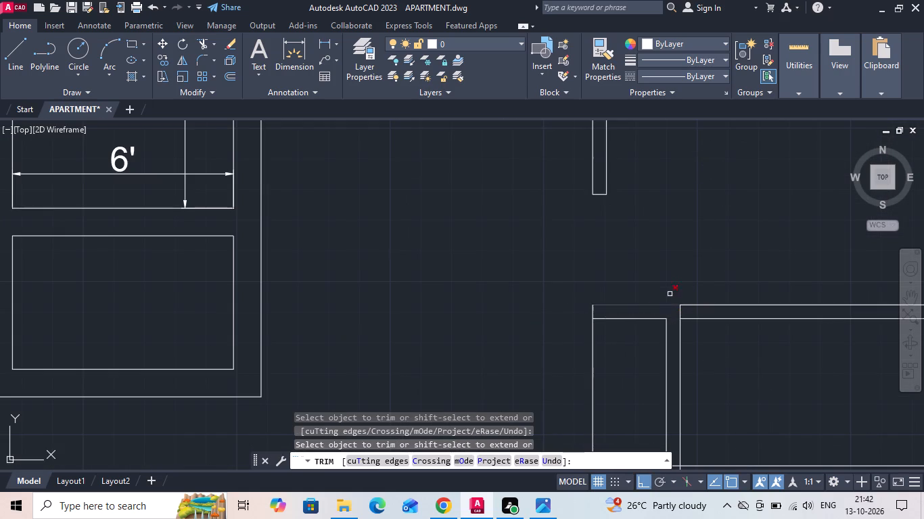
Trim the overlapping lines where the toilet–puja partition meets the kitchen wall and where the toilet's cross walls meet the outer wall.
{"action": "scroll", "coordinate": [637, 239], "scroll_direction": "down", "scroll_amount": 2}
{"action": "scroll", "coordinate": [653, 339], "scroll_direction": "up", "scroll_amount": 2}
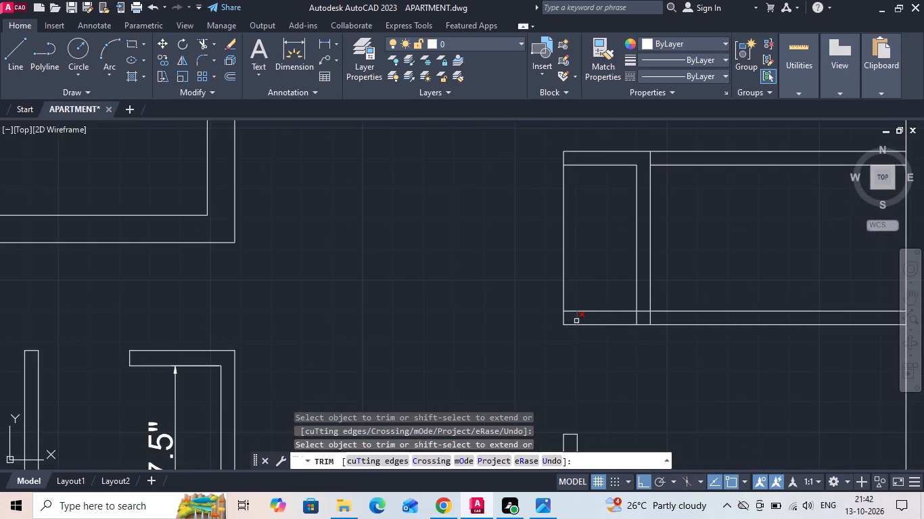
{"action": "left_click", "coordinate": [570, 318]}
{"action": "left_click", "coordinate": [666, 320]}
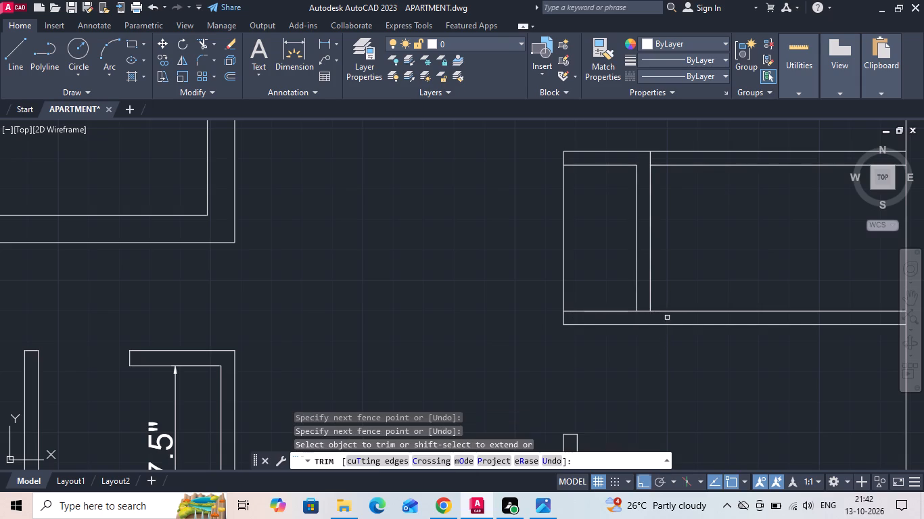
{"action": "scroll", "coordinate": [667, 318], "scroll_direction": "up", "scroll_amount": 1}
{"action": "middle_click_drag", "start_coordinate": [667, 318], "coordinate": [567, 316]}
{"action": "left_click", "coordinate": [526, 302]}
{"action": "left_click", "coordinate": [534, 313]}
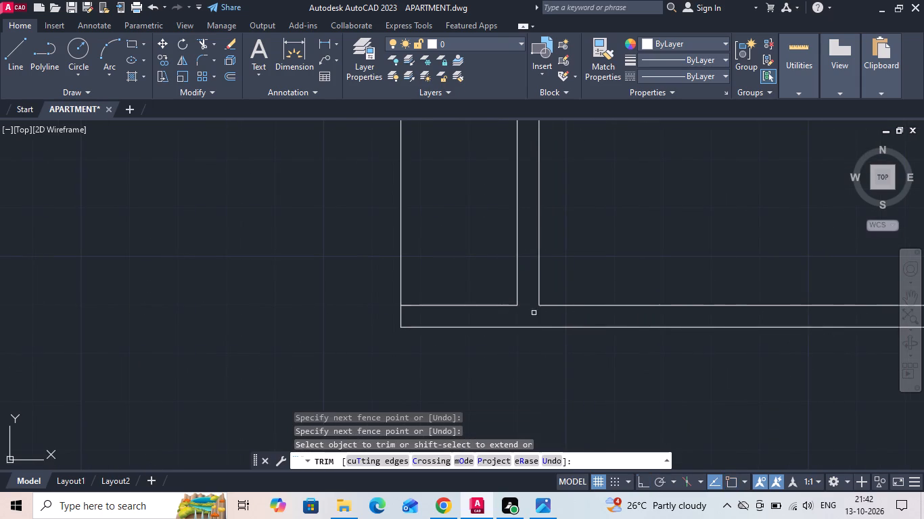
{"action": "scroll", "coordinate": [486, 326], "scroll_direction": "down", "scroll_amount": 2}
{"action": "scroll", "coordinate": [639, 326], "scroll_direction": "up", "scroll_amount": 1}
{"action": "left_click", "coordinate": [673, 326]}
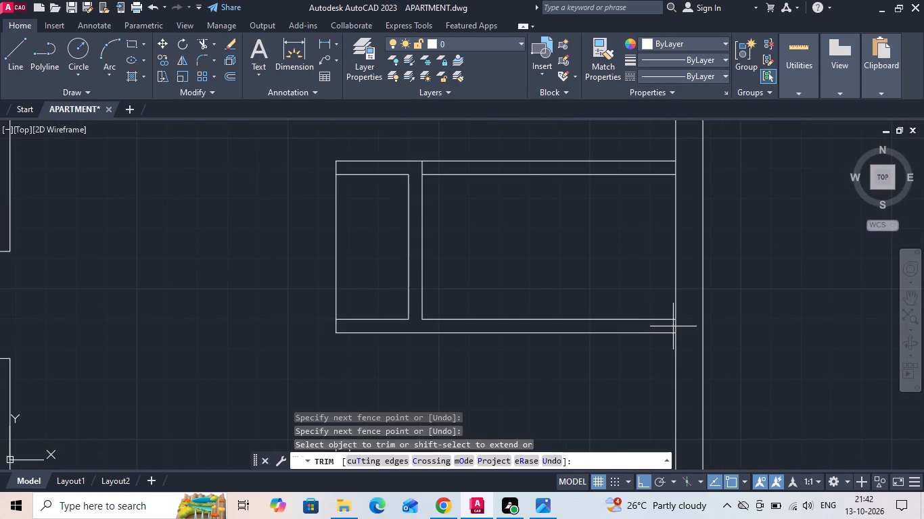
{"action": "left_click", "coordinate": [689, 328]}
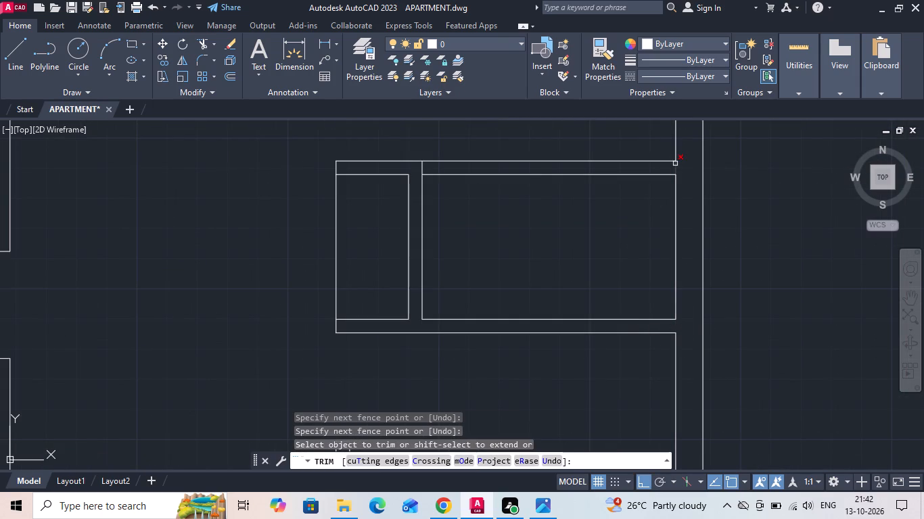
{"action": "left_click", "coordinate": [675, 164]}
{"action": "key", "text": "Escape"}
Offset the toilet–puja partition face 2'6" into the toilet and trim the marker and bedroom-side wall to open the toilet doorway.
{"action": "type", "text": "O 2'6"}
{"action": "key", "text": "space"}
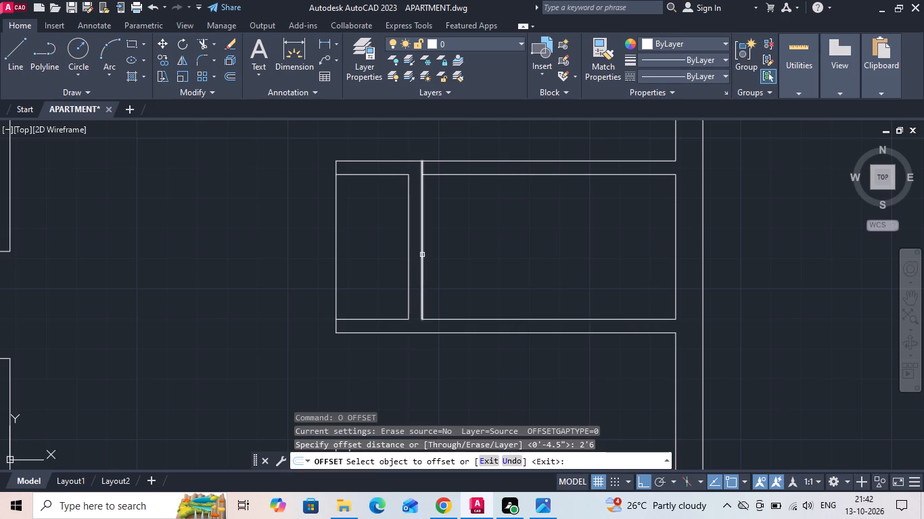
{"action": "left_click_drag", "start_coordinate": [422, 255], "coordinate": [434, 252]}
{"action": "left_click", "coordinate": [517, 235]}
{"action": "key", "text": "Escape"}
{"action": "key", "text": "t"}
{"action": "key", "text": "r"}
{"action": "key", "text": "space"}
{"action": "left_click_drag", "start_coordinate": [462, 148], "coordinate": [509, 233]}
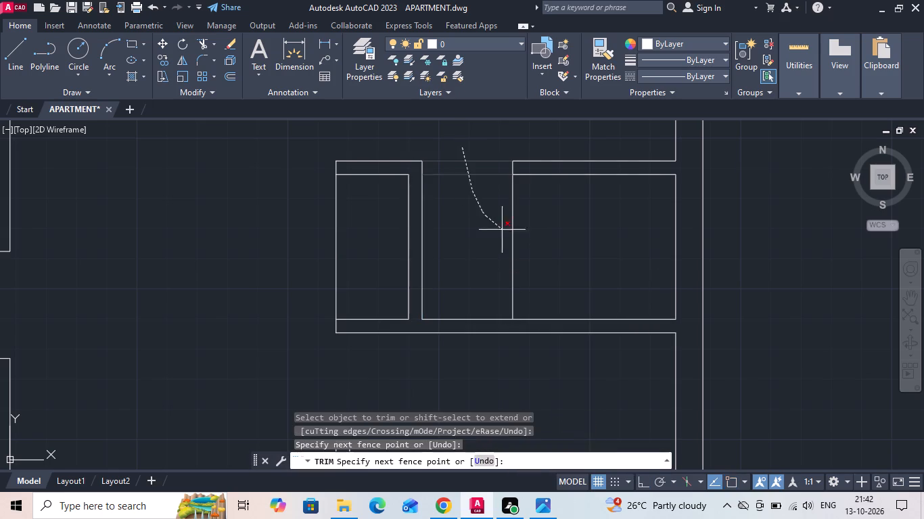
{"action": "left_click_drag", "start_coordinate": [509, 233], "coordinate": [517, 237]}
Trim the line crossing the junction of flat A's living–master bedroom wall and the staircase wall.
{"action": "scroll", "coordinate": [574, 258], "scroll_direction": "down", "scroll_amount": 2}
{"action": "scroll", "coordinate": [593, 343], "scroll_direction": "down", "scroll_amount": 1}
{"action": "middle_click_drag", "start_coordinate": [574, 341], "coordinate": [703, 311]}
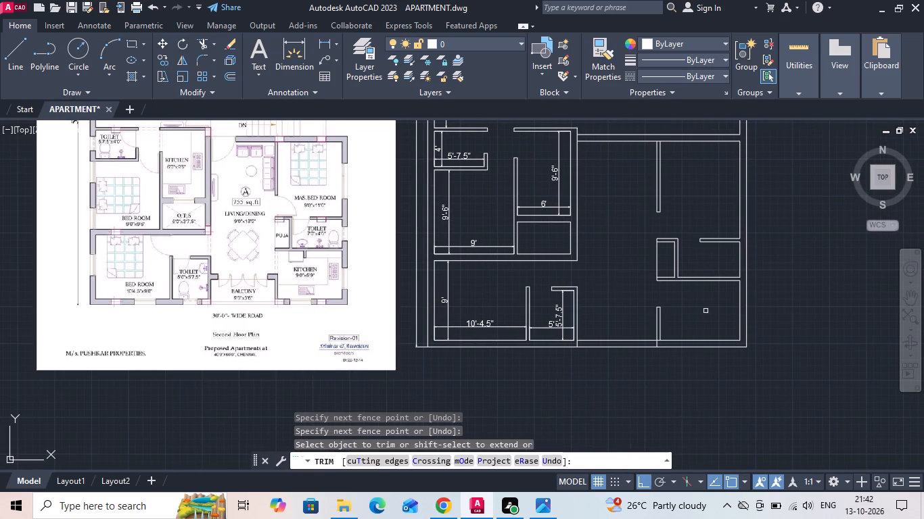
{"action": "key", "text": "Escape"}
{"action": "key", "text": "t"}
{"action": "key", "text": "r"}
{"action": "key", "text": "space"}
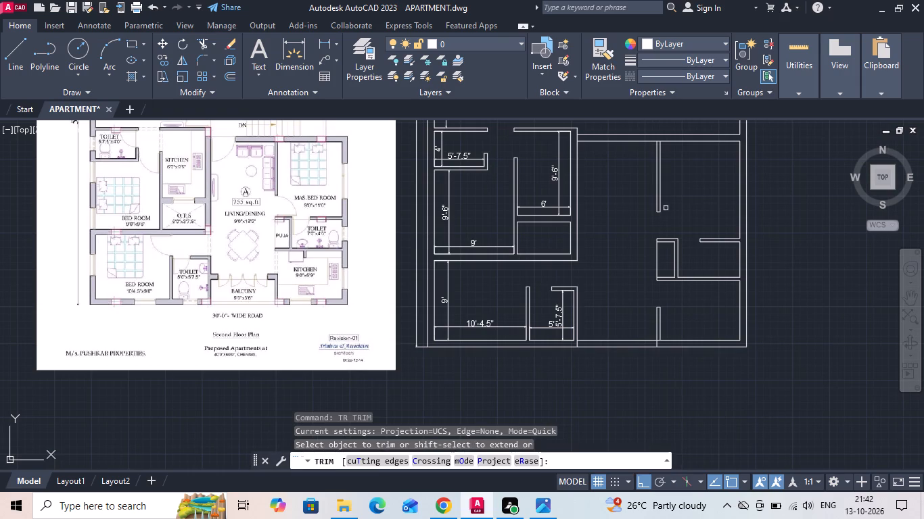
{"action": "scroll", "coordinate": [652, 141], "scroll_direction": "up", "scroll_amount": 1}
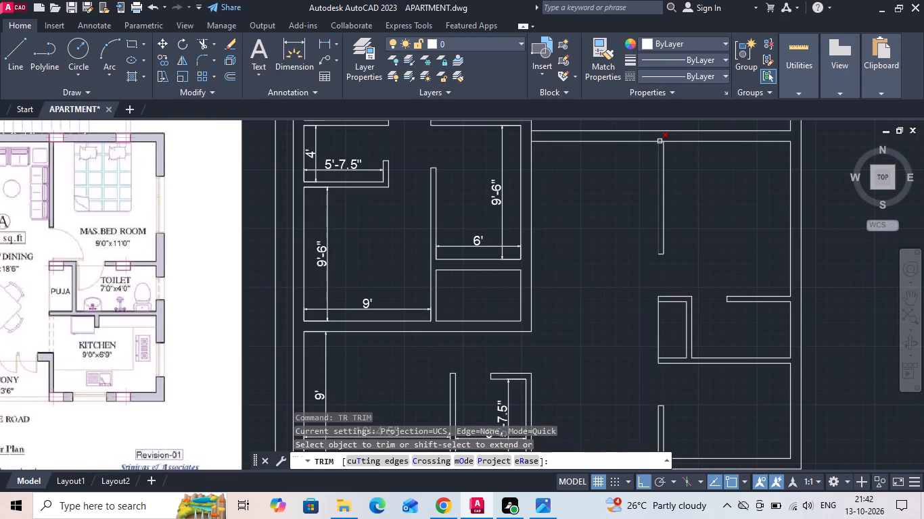
{"action": "scroll", "coordinate": [660, 141], "scroll_direction": "up", "scroll_amount": 2}
{"action": "left_click", "coordinate": [660, 140]}
{"action": "scroll", "coordinate": [639, 271], "scroll_direction": "down", "scroll_amount": 3}
{"action": "scroll", "coordinate": [595, 331], "scroll_direction": "down", "scroll_amount": 1}
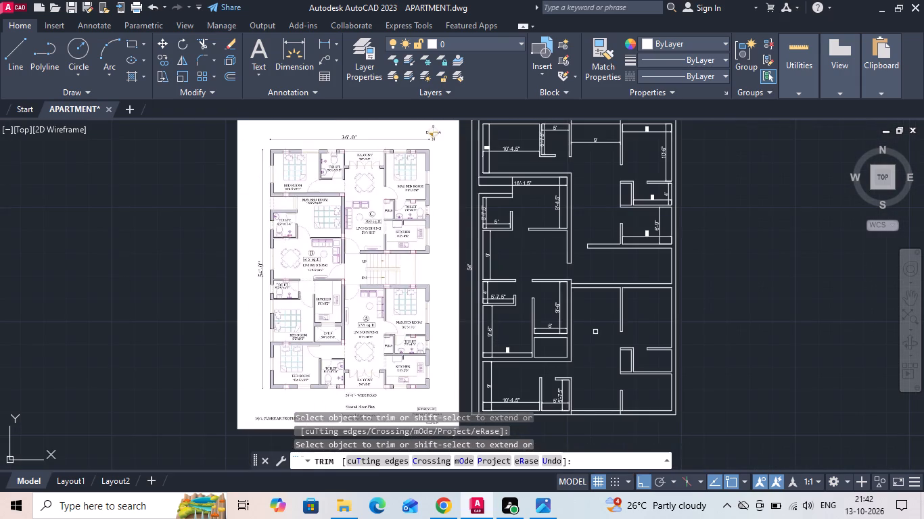
{"action": "key", "text": "Escape"}
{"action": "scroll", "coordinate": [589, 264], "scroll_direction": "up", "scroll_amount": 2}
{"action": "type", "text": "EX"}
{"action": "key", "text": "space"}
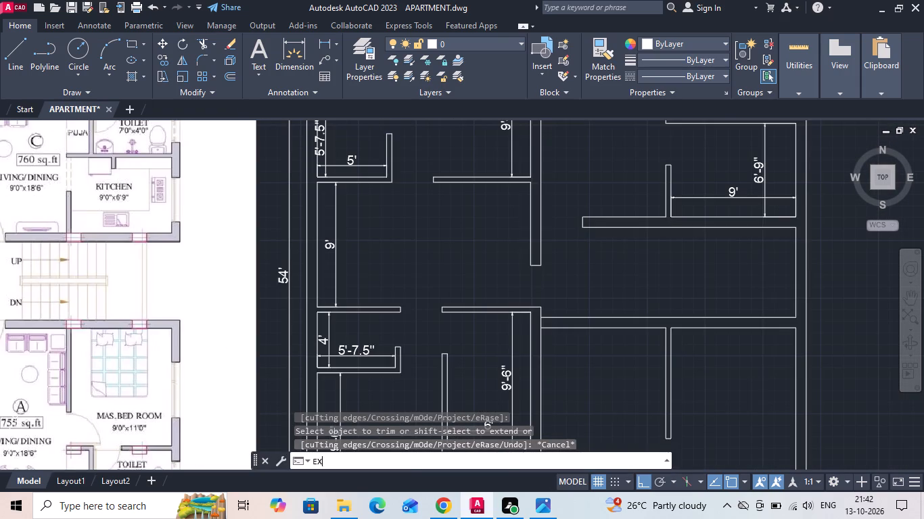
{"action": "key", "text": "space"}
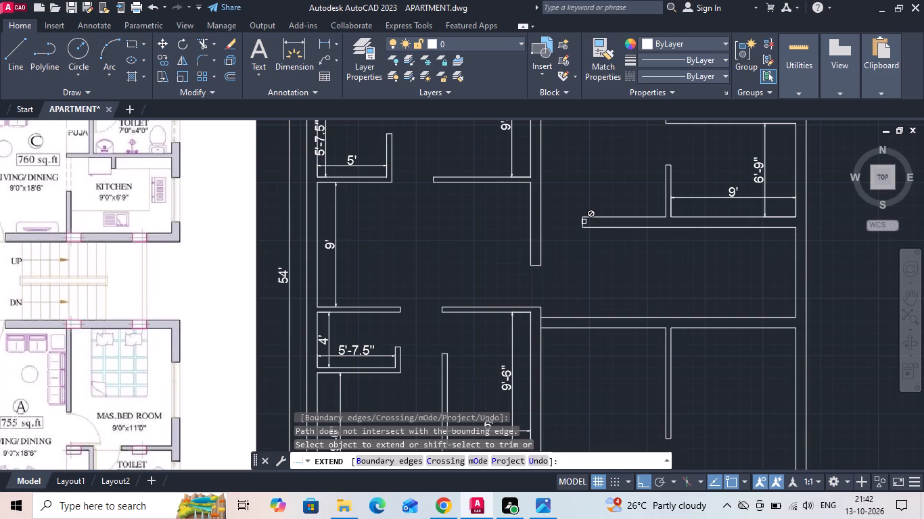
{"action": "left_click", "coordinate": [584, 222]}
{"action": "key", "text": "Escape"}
Stretch the end line of flat C's staircase wall across flat A's staircase wall and trim to open flat A's entrance.
{"action": "left_click", "coordinate": [584, 222]}
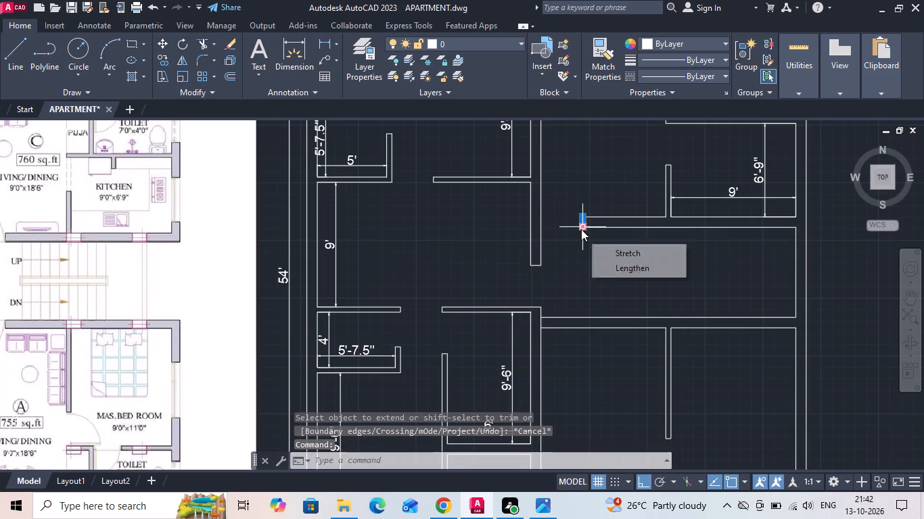
{"action": "left_click", "coordinate": [581, 229]}
{"action": "left_click", "coordinate": [585, 372]}
{"action": "key", "text": "Escape"}
{"action": "key", "text": "t"}
{"action": "key", "text": "r"}
{"action": "key", "text": "space"}
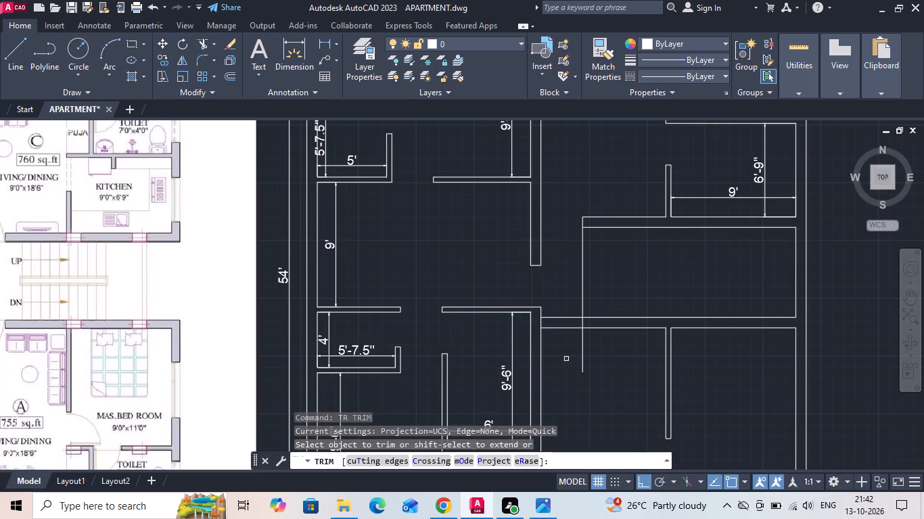
{"action": "left_click_drag", "start_coordinate": [565, 355], "coordinate": [599, 381]}
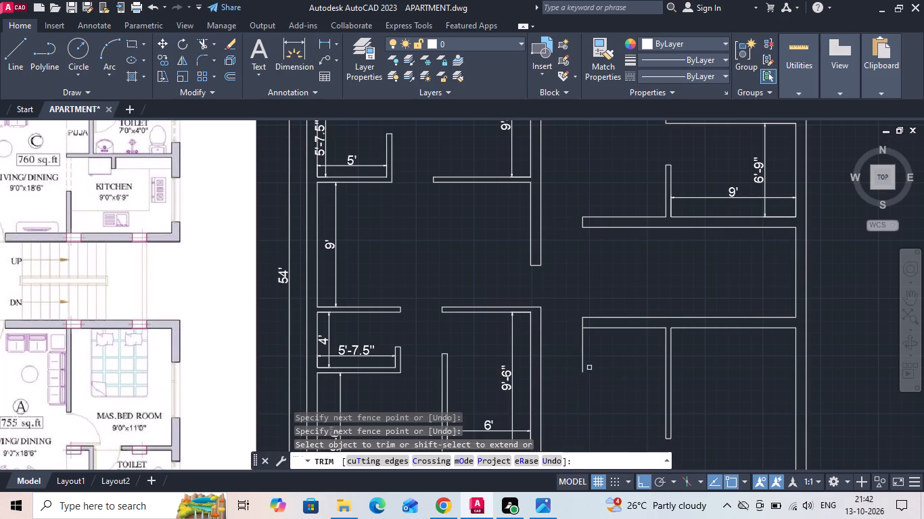
{"action": "left_click_drag", "start_coordinate": [582, 361], "coordinate": [577, 346]}
{"action": "key", "text": "Escape"}
Trim the outer wall's inner line at the kitchen–balcony wall junction and across flat A's balcony.
{"action": "scroll", "coordinate": [592, 337], "scroll_direction": "down", "scroll_amount": 1}
{"action": "middle_click_drag", "start_coordinate": [584, 357], "coordinate": [609, 291]}
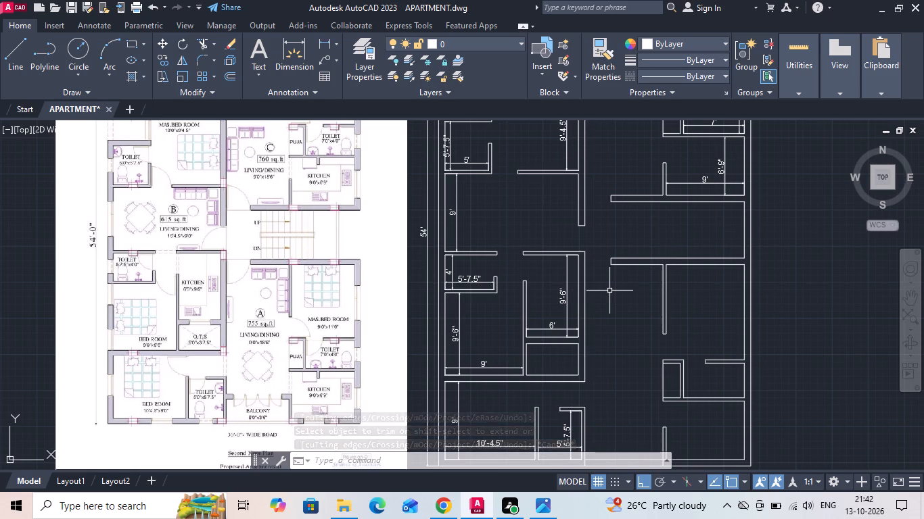
{"action": "scroll", "coordinate": [609, 290], "scroll_direction": "down", "scroll_amount": 1}
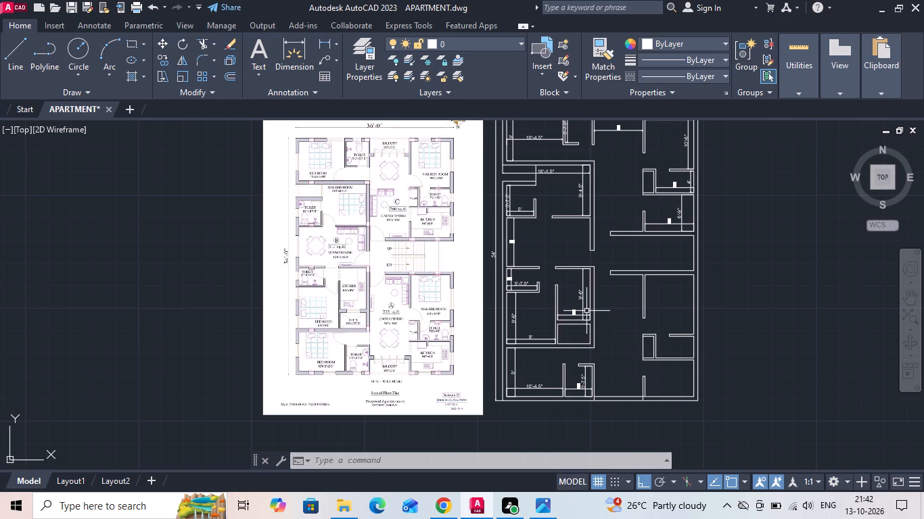
{"action": "scroll", "coordinate": [624, 357], "scroll_direction": "up", "scroll_amount": 1}
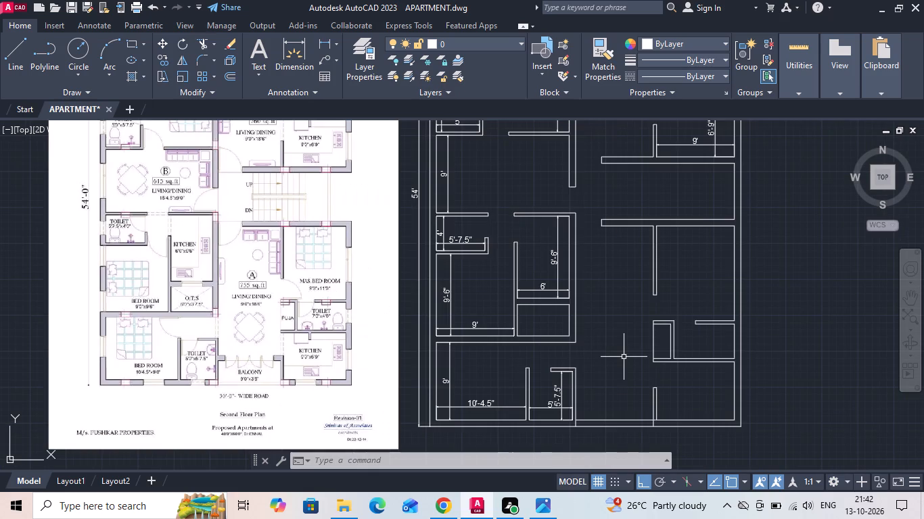
{"action": "middle_click_drag", "start_coordinate": [625, 340], "coordinate": [626, 297]}
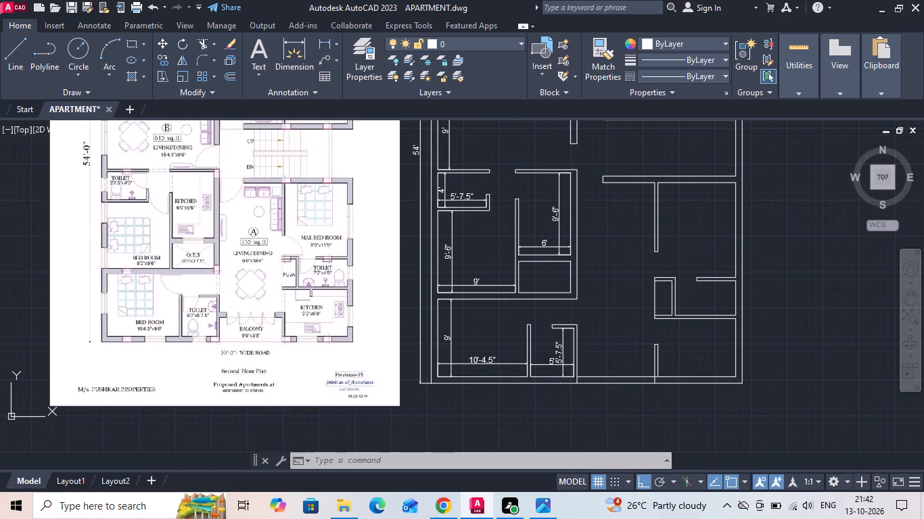
{"action": "key", "text": "Escape"}
{"action": "type", "text": "TR"}
{"action": "key", "text": "space"}
{"action": "scroll", "coordinate": [626, 347], "scroll_direction": "up", "scroll_amount": 1}
{"action": "scroll", "coordinate": [660, 405], "scroll_direction": "up", "scroll_amount": 2}
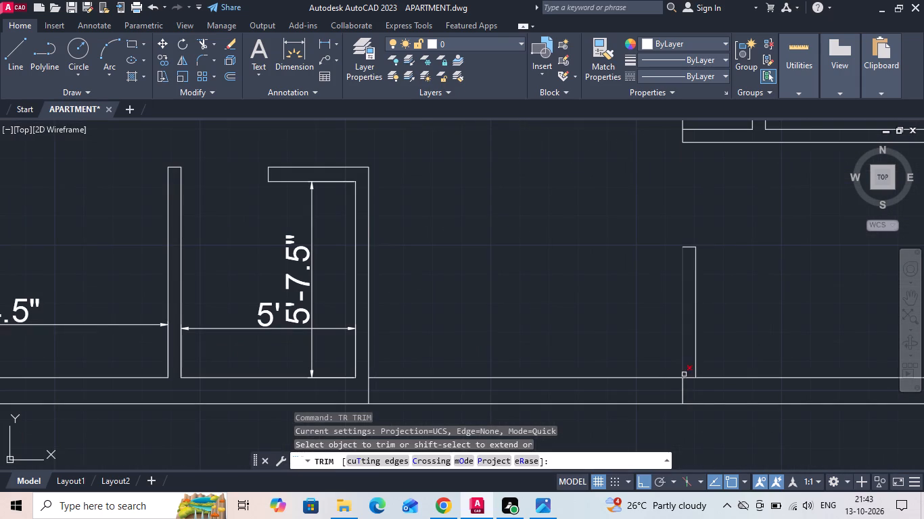
{"action": "left_click", "coordinate": [690, 376]}
{"action": "left_click", "coordinate": [683, 388]}
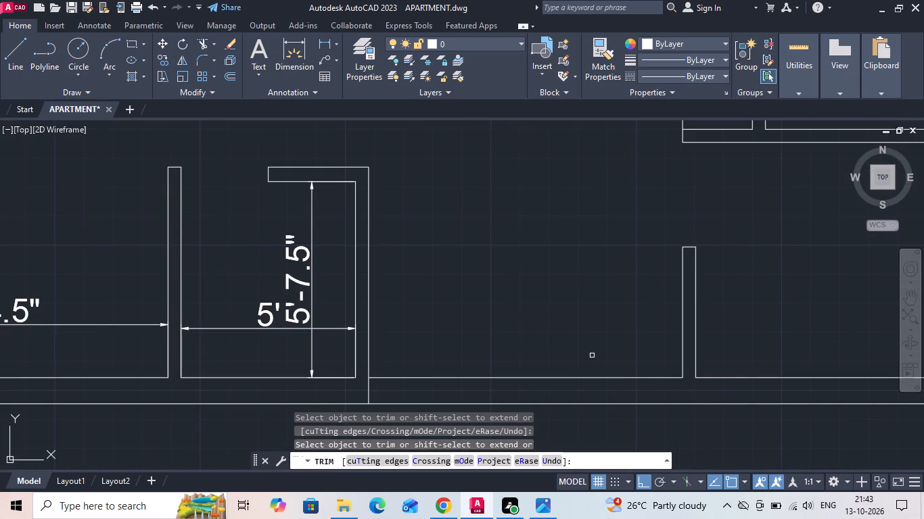
{"action": "key", "text": "ctrl+z"}
{"action": "left_click", "coordinate": [659, 377]}
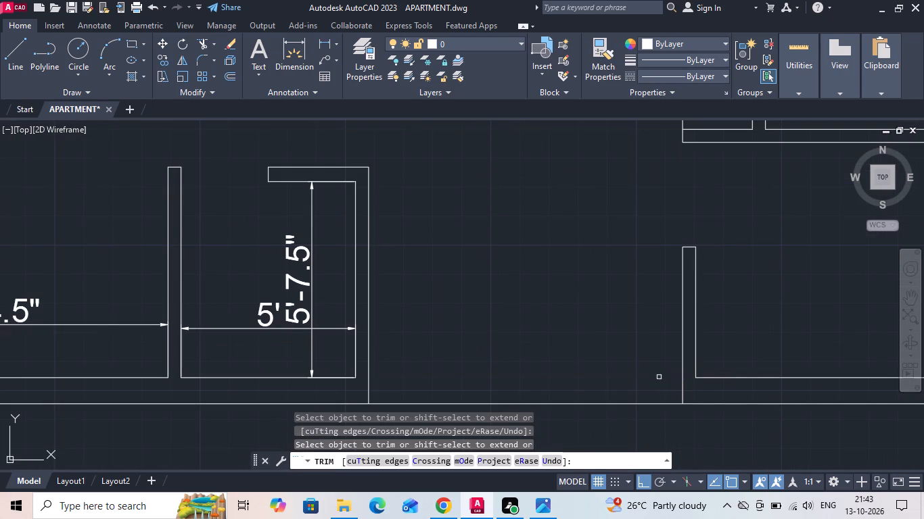
Trim the outer wall's inner line across flat C's balcony.
{"action": "scroll", "coordinate": [571, 387], "scroll_direction": "down", "scroll_amount": 4}
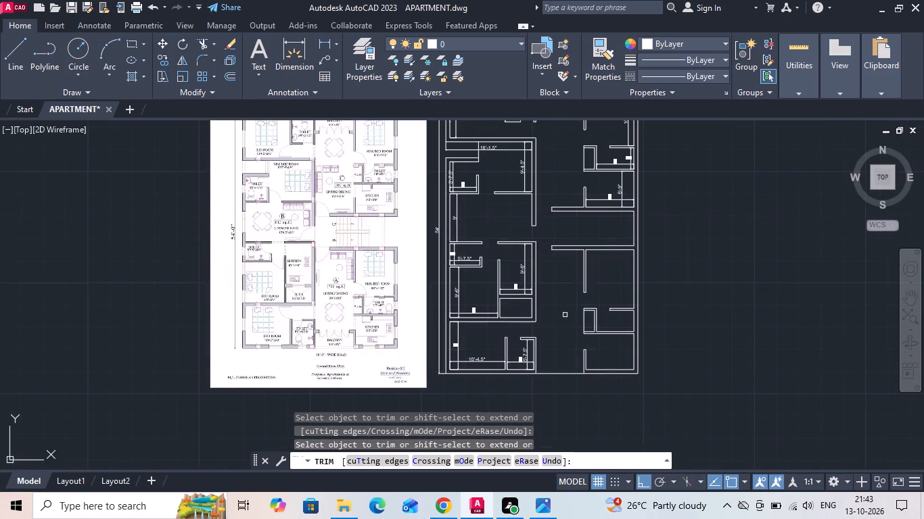
{"action": "middle_click_drag", "start_coordinate": [563, 297], "coordinate": [553, 372]}
{"action": "scroll", "coordinate": [544, 161], "scroll_direction": "up", "scroll_amount": 1}
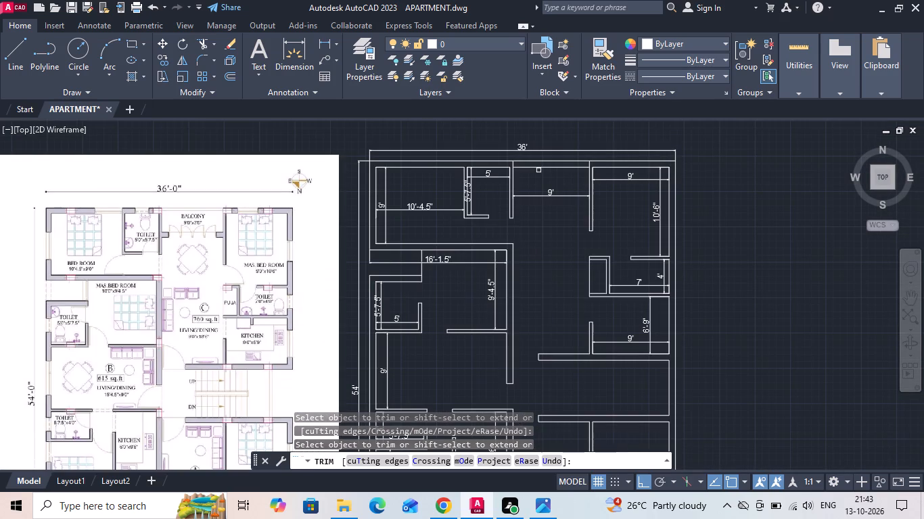
{"action": "left_click", "coordinate": [538, 166]}
{"action": "key", "text": "Escape"}
Offset the living-side line of flat A's staircase wall 18'6" towards flat A's balcony.
{"action": "scroll", "coordinate": [551, 202], "scroll_direction": "down", "scroll_amount": 1}
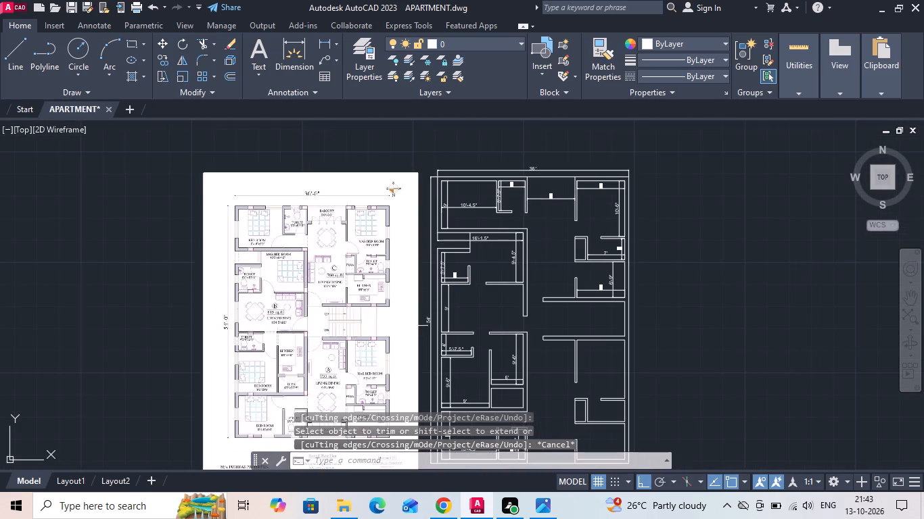
{"action": "middle_click_drag", "start_coordinate": [323, 398], "coordinate": [347, 284]}
{"action": "scroll", "coordinate": [335, 335], "scroll_direction": "up", "scroll_amount": 2}
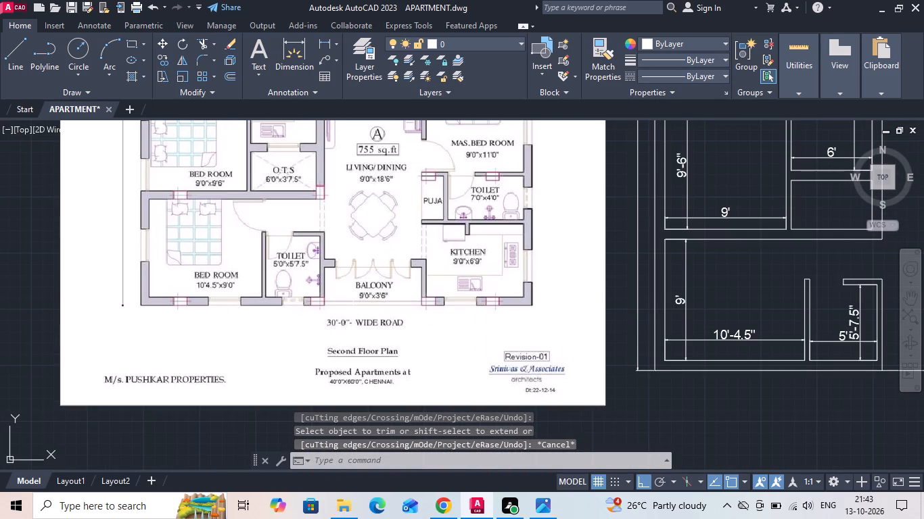
{"action": "middle_click_drag", "start_coordinate": [352, 290], "coordinate": [352, 297]}
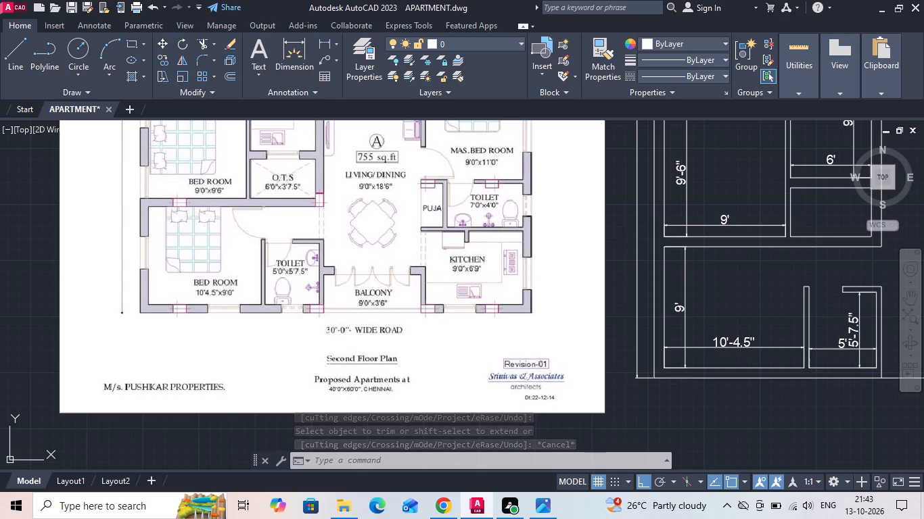
{"action": "scroll", "coordinate": [294, 357], "scroll_direction": "down", "scroll_amount": 1}
{"action": "middle_click_drag", "start_coordinate": [728, 350], "coordinate": [663, 340]}
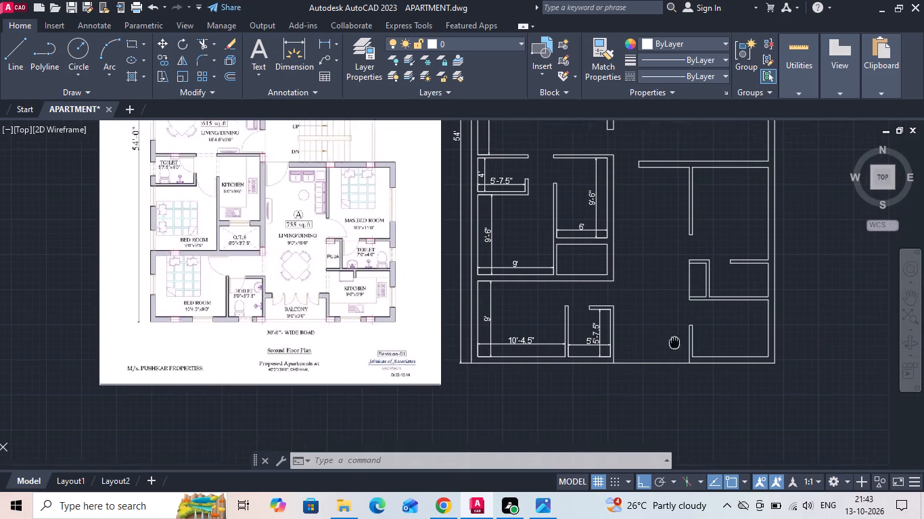
{"action": "middle_click_drag", "start_coordinate": [663, 340], "coordinate": [656, 339]}
{"action": "type", "text": "O 18'"}
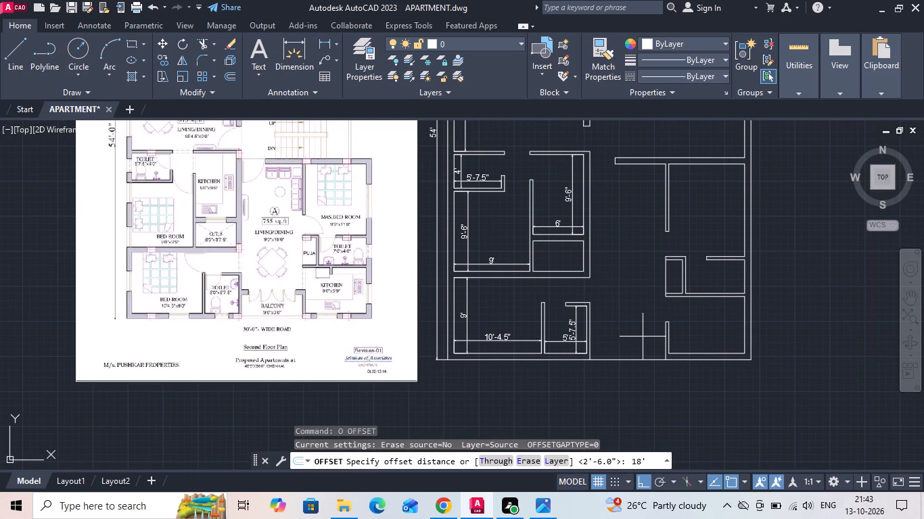
{"action": "type", "text": "6"}
{"action": "key", "text": "space"}
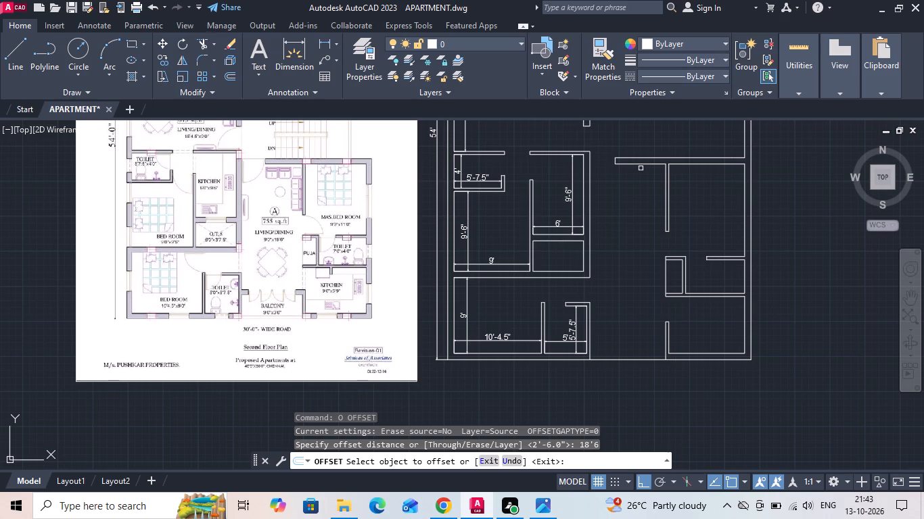
{"action": "left_click", "coordinate": [637, 165]}
{"action": "left_click", "coordinate": [639, 230]}
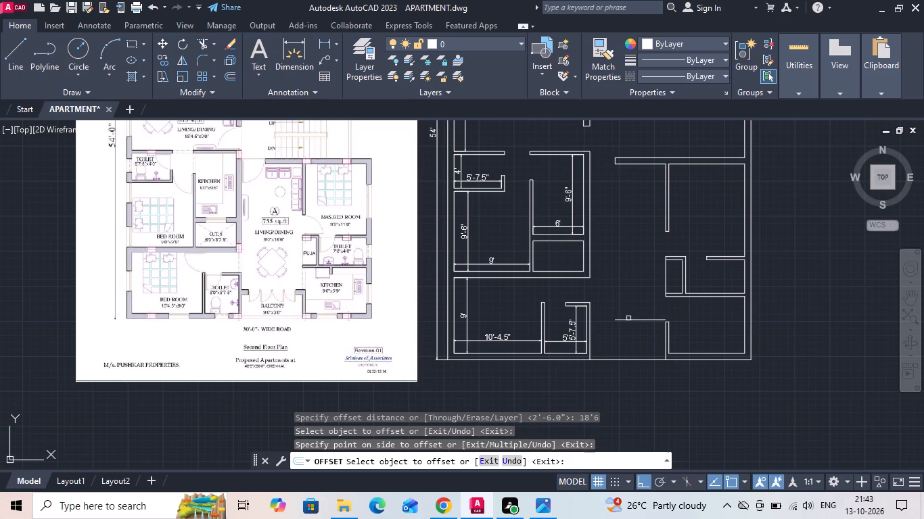
{"action": "key", "text": "Escape"}
Offset the living-side line of flat C's staircase wall 18'6" towards flat C's balcony.
{"action": "scroll", "coordinate": [645, 345], "scroll_direction": "up", "scroll_amount": 1}
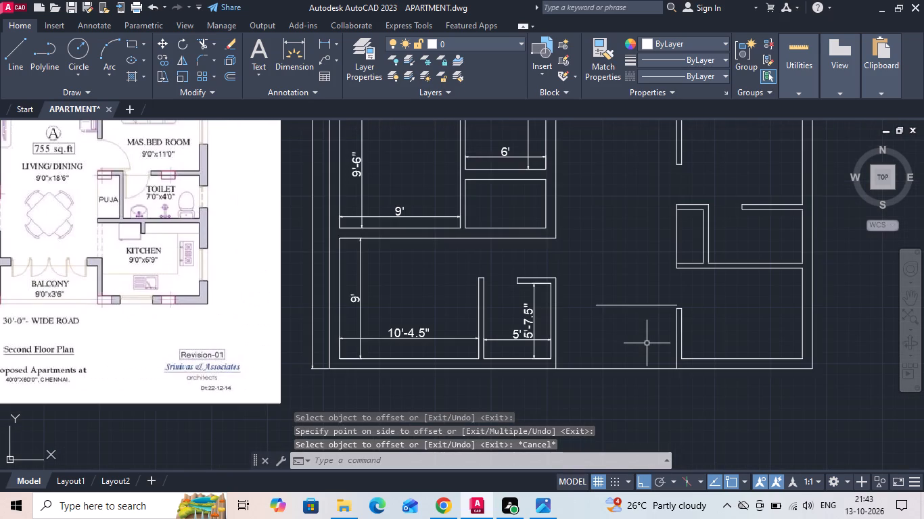
{"action": "scroll", "coordinate": [626, 365], "scroll_direction": "down", "scroll_amount": 3}
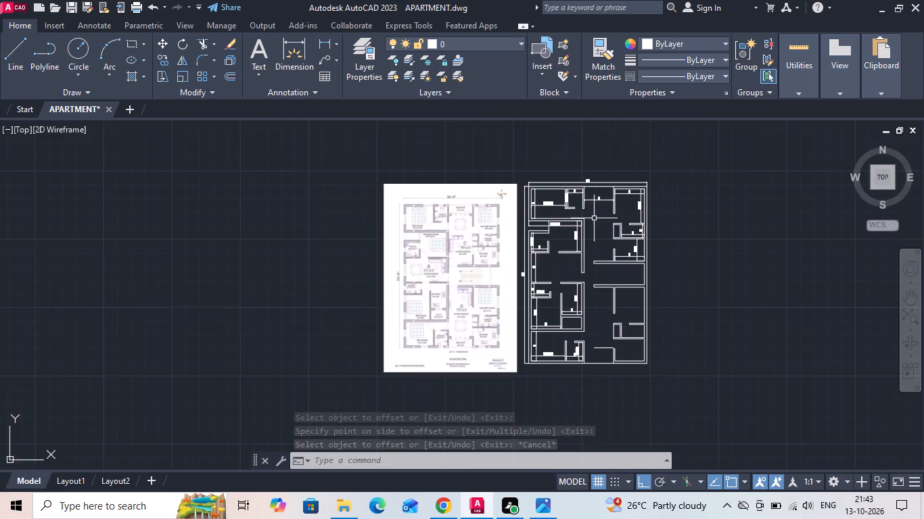
{"action": "scroll", "coordinate": [595, 207], "scroll_direction": "up", "scroll_amount": 2}
{"action": "type", "text": "O"}
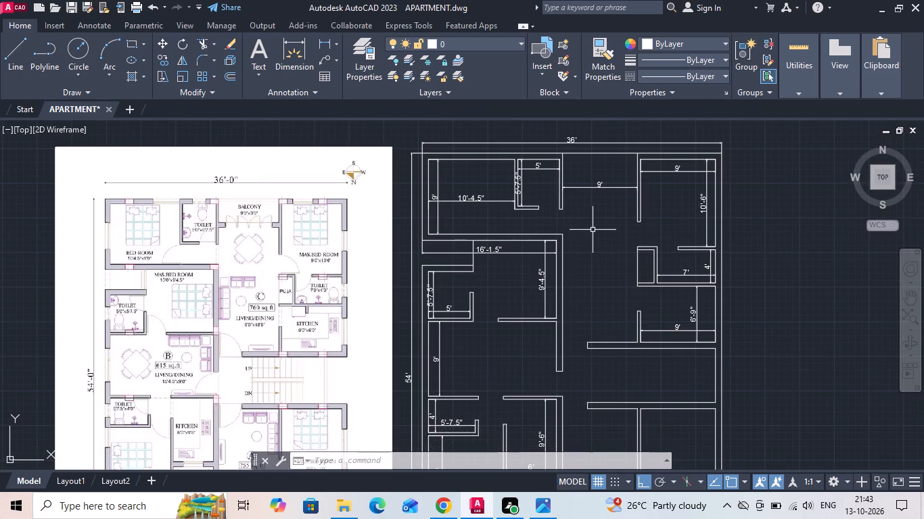
{"action": "key", "text": "space"}
{"action": "type", "text": "18'6"}
{"action": "key", "text": "space"}
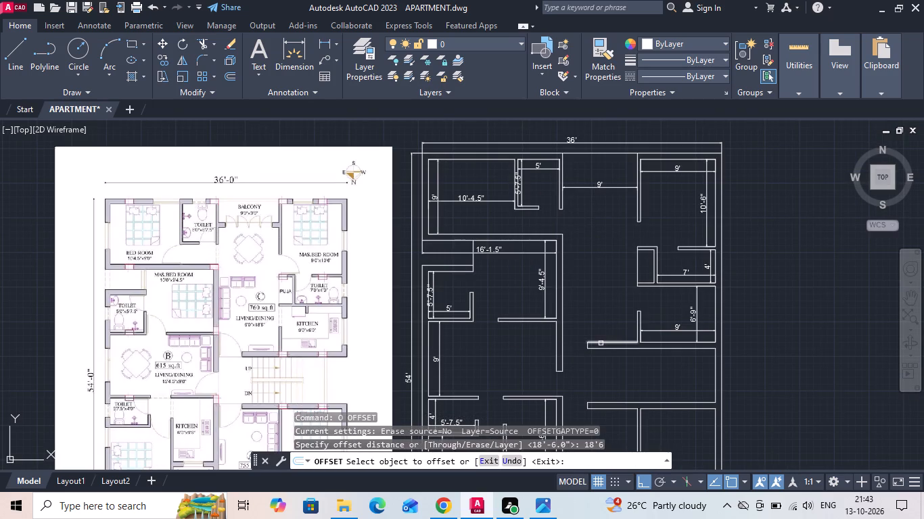
{"action": "left_click", "coordinate": [601, 343]}
{"action": "scroll", "coordinate": [583, 184], "scroll_direction": "up", "scroll_amount": 2}
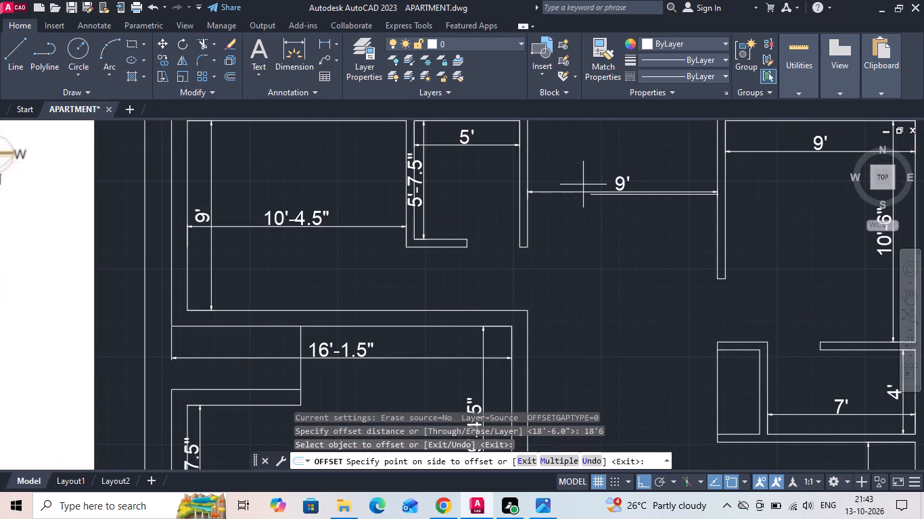
{"action": "left_click", "coordinate": [584, 182]}
{"action": "scroll", "coordinate": [626, 292], "scroll_direction": "down", "scroll_amount": 2}
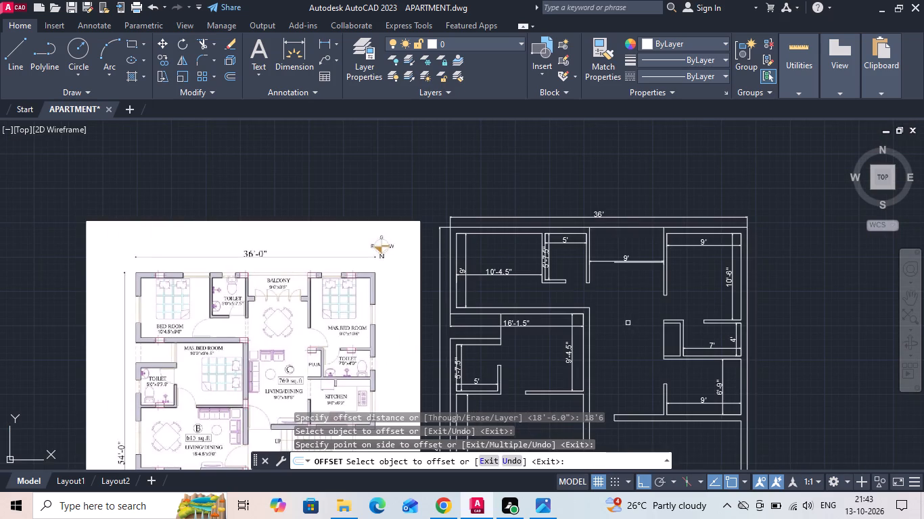
{"action": "scroll", "coordinate": [619, 271], "scroll_direction": "up", "scroll_amount": 2}
{"action": "key", "text": "Escape"}
Offset flat C's new balcony wall line 9" towards the balcony to form the wall thickness.
{"action": "key", "text": "o"}
{"action": "key", "text": "space"}
{"action": "type", "text": "9"}
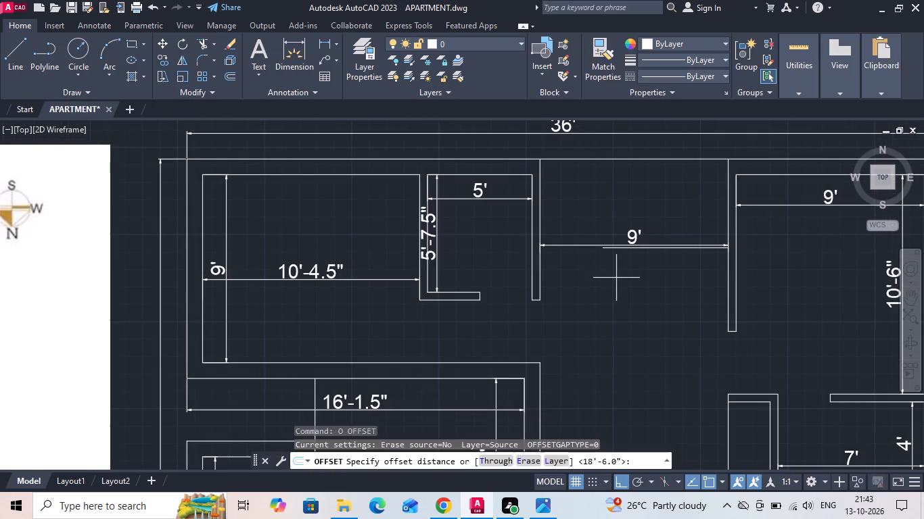
{"action": "key", "text": "space"}
{"action": "scroll", "coordinate": [611, 254], "scroll_direction": "up", "scroll_amount": 1}
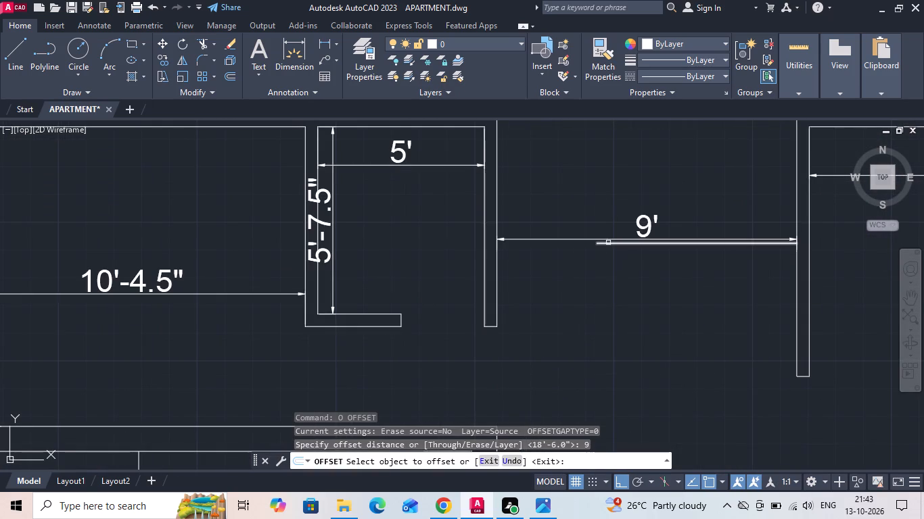
{"action": "left_click", "coordinate": [608, 243]}
{"action": "left_click", "coordinate": [614, 199]}
{"action": "key", "text": "Escape"}
Extend both lines of flat C's living–balcony wall to the toilet wall.
{"action": "type", "text": "EX"}
{"action": "key", "text": "space"}
{"action": "left_click", "coordinate": [609, 218]}
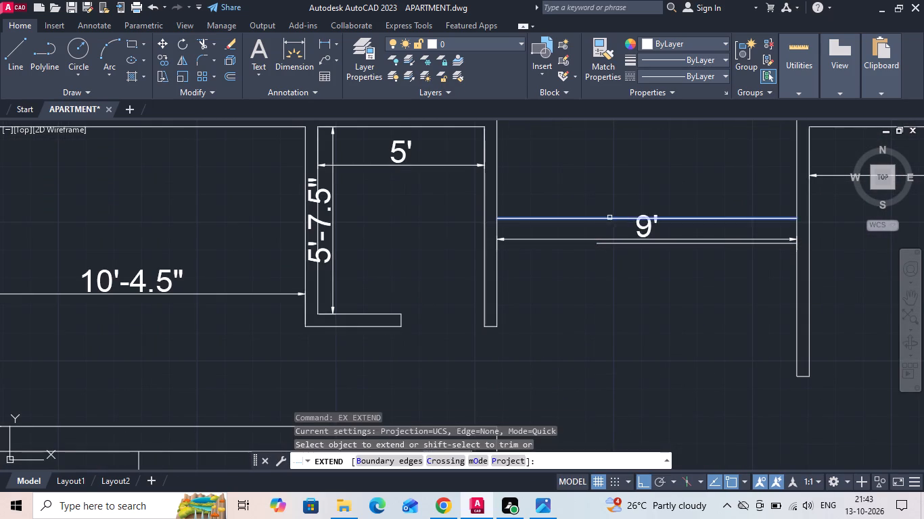
{"action": "left_click", "coordinate": [604, 243]}
{"action": "scroll", "coordinate": [601, 290], "scroll_direction": "down", "scroll_amount": 2}
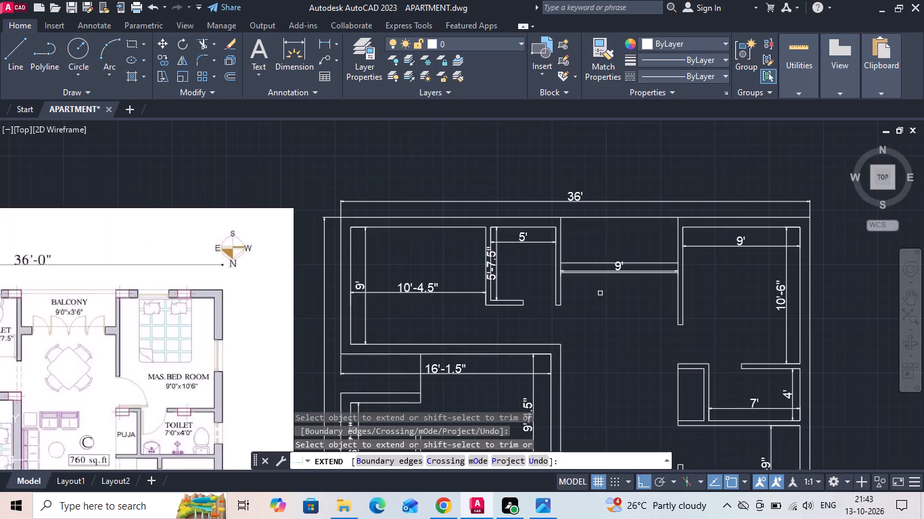
{"action": "key", "text": "Escape"}
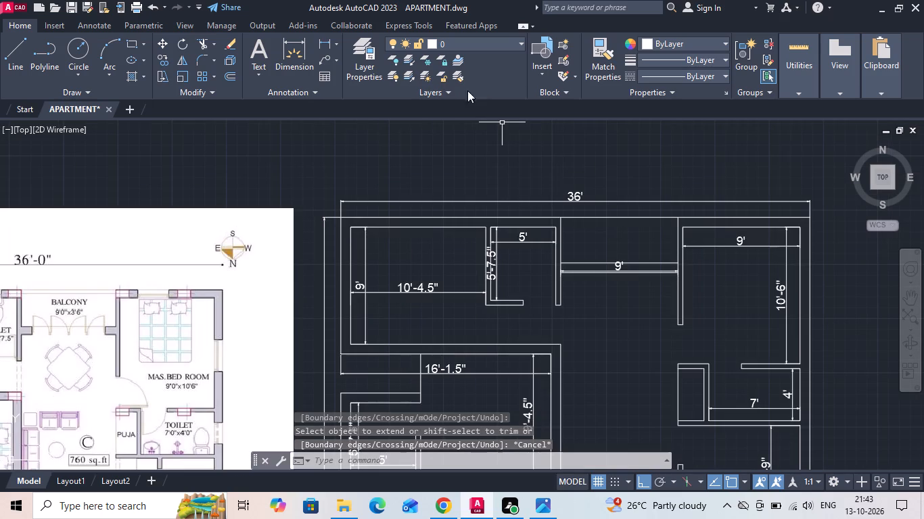
Check the depth of flat C's balcony with a temporary linear dimension.
{"action": "left_click", "coordinate": [318, 43]}
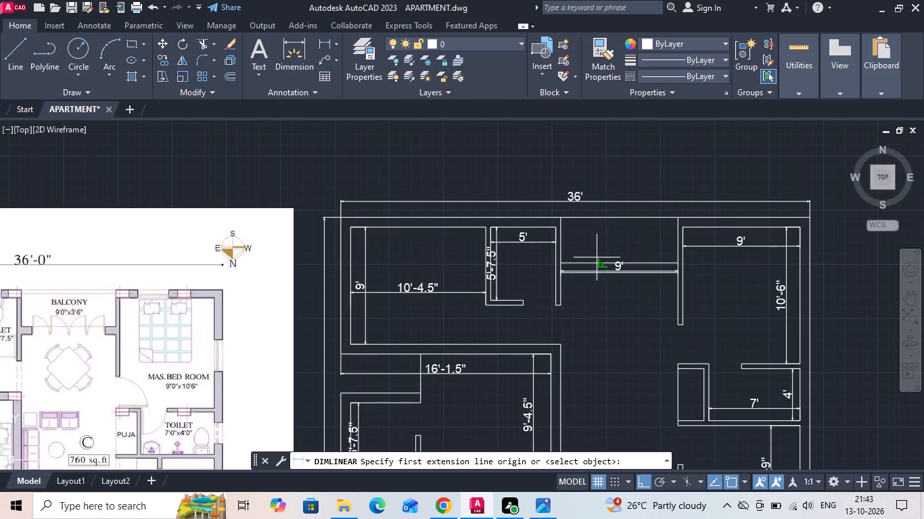
{"action": "left_click", "coordinate": [591, 260]}
{"action": "left_click", "coordinate": [588, 219]}
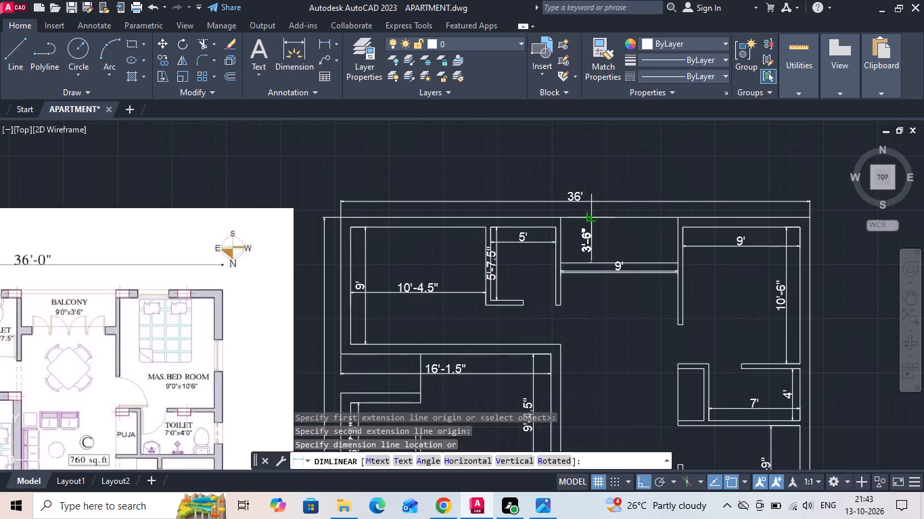
{"action": "key", "text": "Escape"}
Trim the toilet and master bedroom wall lines between the two lines of flat C's balcony wall.
{"action": "key", "text": "t"}
{"action": "key", "text": "r"}
{"action": "key", "text": "space"}
{"action": "scroll", "coordinate": [572, 286], "scroll_direction": "up", "scroll_amount": 2}
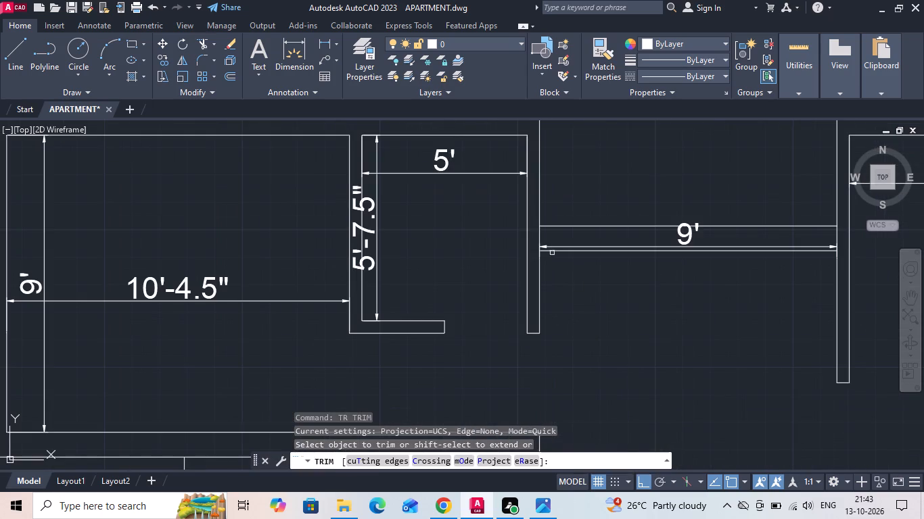
{"action": "left_click", "coordinate": [541, 239]}
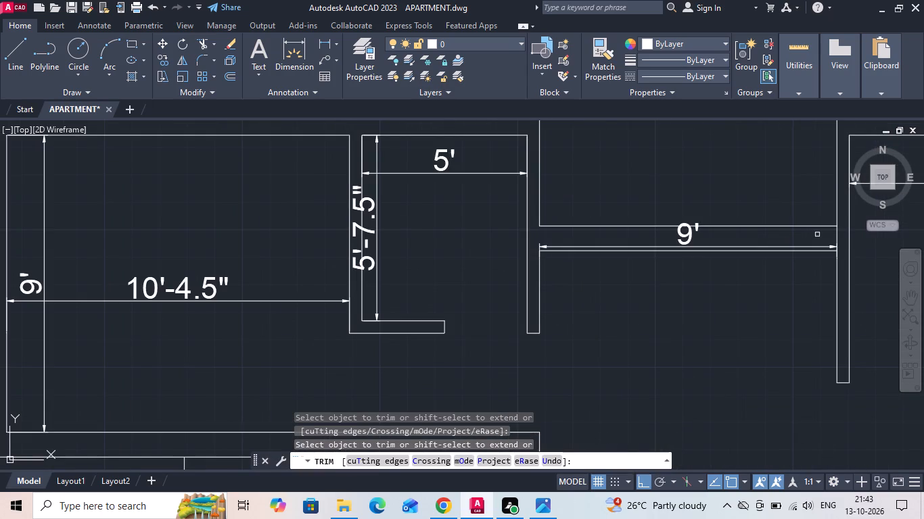
{"action": "left_click", "coordinate": [839, 234]}
{"action": "key", "text": "Escape"}
Delete the 9' width dimension beside flat C's balcony wall.
{"action": "left_click_drag", "start_coordinate": [781, 238], "coordinate": [739, 229]}
{"action": "left_click", "coordinate": [662, 227]}
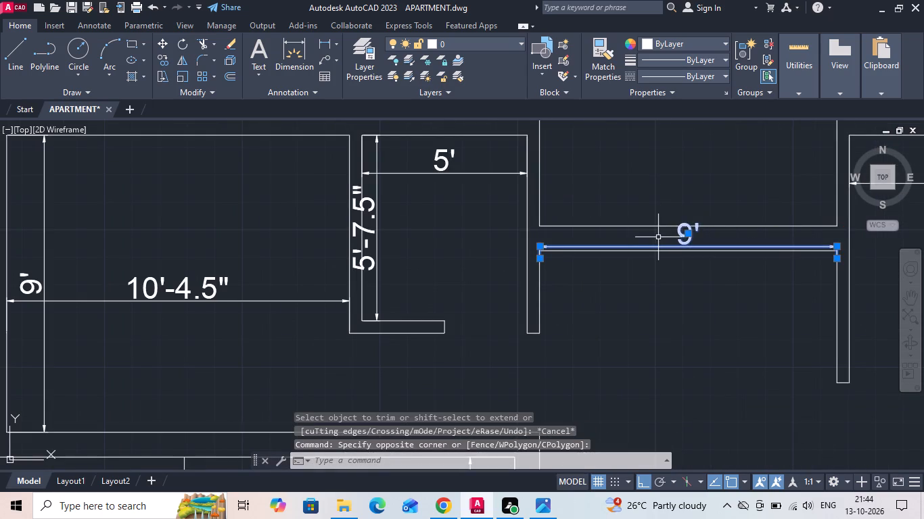
{"action": "key", "text": "Delete"}
Check the depth of flat A's balcony with a temporary linear dimension.
{"action": "scroll", "coordinate": [554, 257], "scroll_direction": "down", "scroll_amount": 2}
{"action": "scroll", "coordinate": [580, 208], "scroll_direction": "down", "scroll_amount": 1}
{"action": "middle_click_drag", "start_coordinate": [576, 299], "coordinate": [578, 219]}
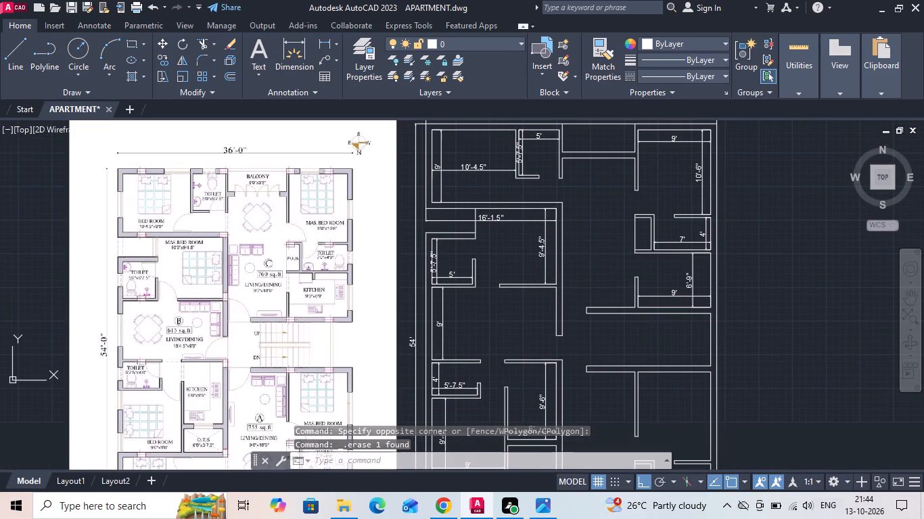
{"action": "scroll", "coordinate": [578, 219], "scroll_direction": "down", "scroll_amount": 2}
{"action": "scroll", "coordinate": [572, 357], "scroll_direction": "up", "scroll_amount": 3}
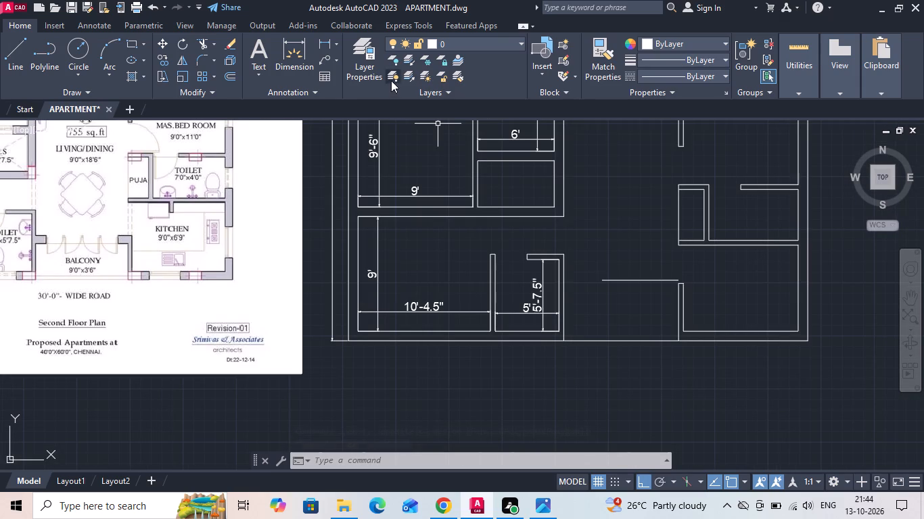
{"action": "left_click", "coordinate": [326, 46]}
{"action": "scroll", "coordinate": [633, 307], "scroll_direction": "up", "scroll_amount": 1}
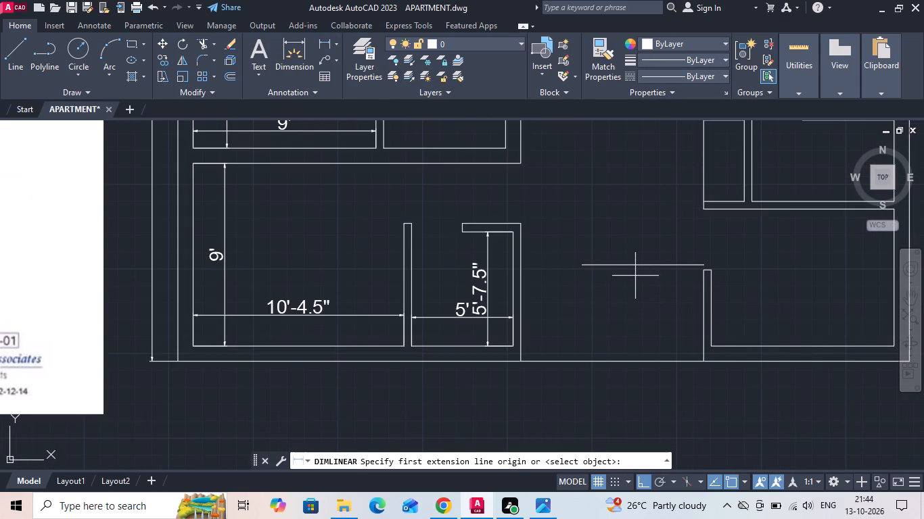
{"action": "left_click", "coordinate": [634, 271]}
{"action": "left_click", "coordinate": [639, 360]}
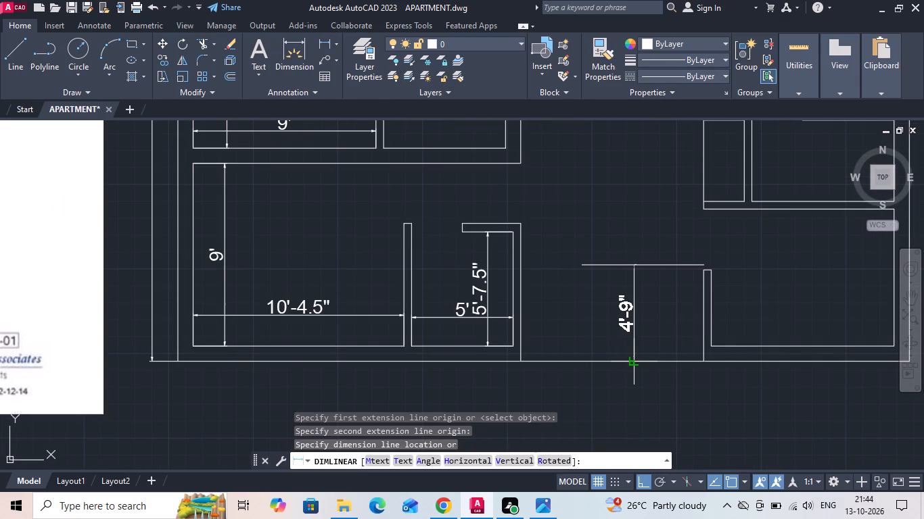
{"action": "key", "text": "Escape"}
Move flat A's offset balcony wall line straight towards the outer wall, placing it freehand.
{"action": "left_click", "coordinate": [647, 291]}
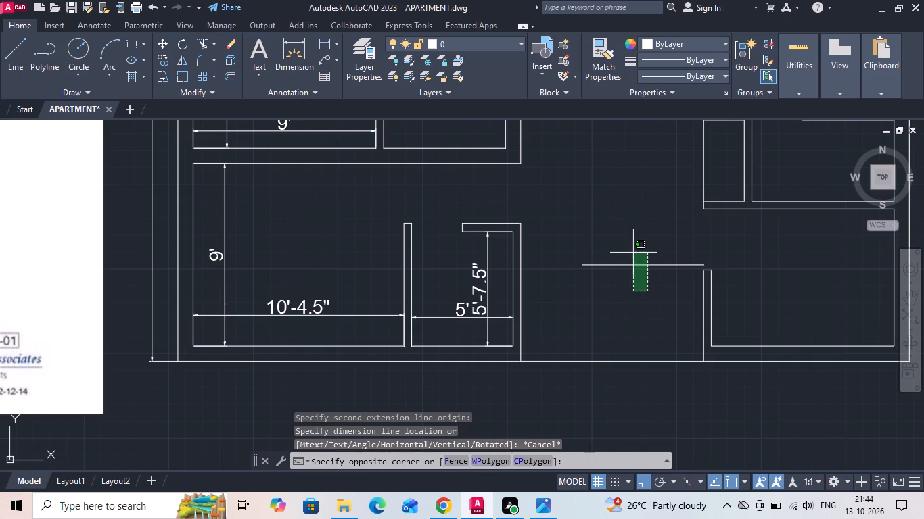
{"action": "left_click", "coordinate": [633, 251]}
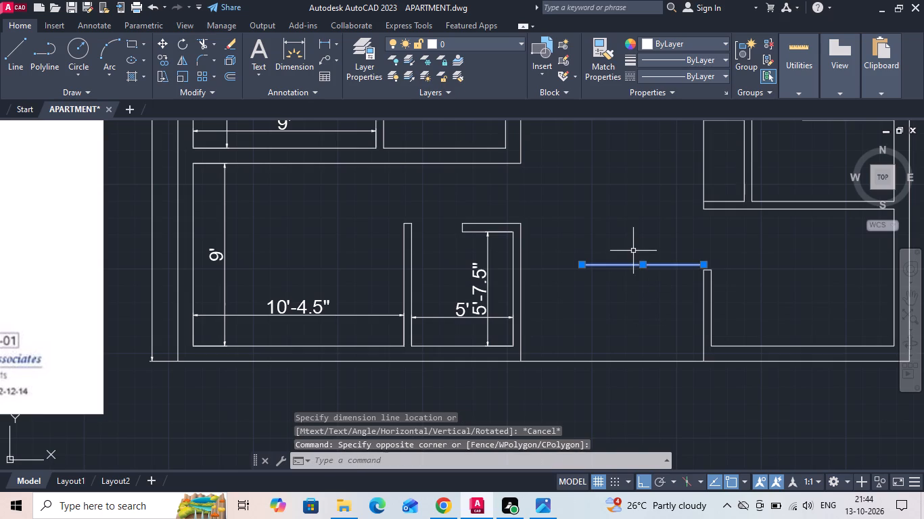
{"action": "right_click", "coordinate": [633, 251]}
{"action": "left_click", "coordinate": [662, 248]}
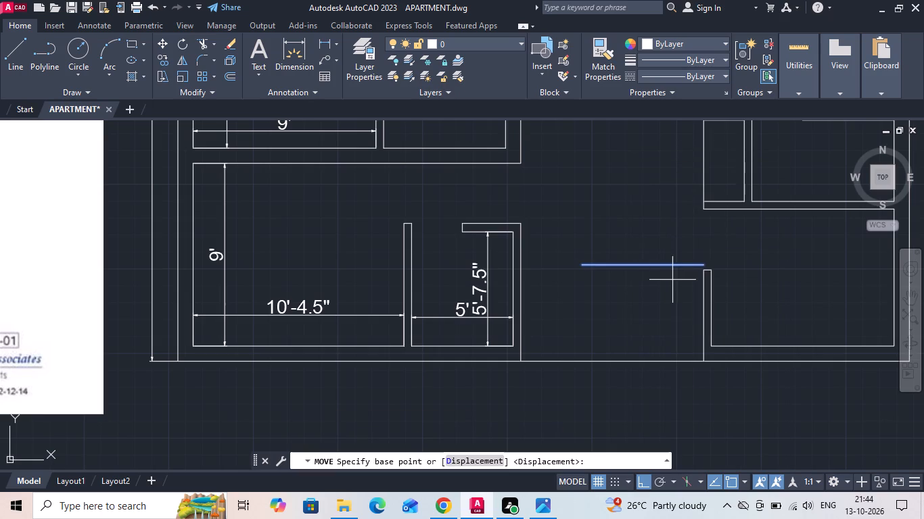
{"action": "left_click", "coordinate": [698, 266]}
{"action": "left_click", "coordinate": [673, 296]}
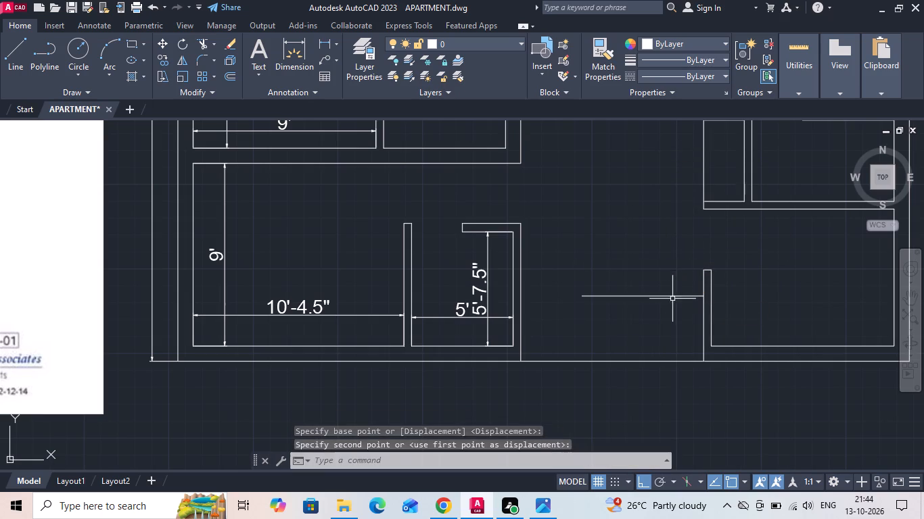
{"action": "key", "text": "Escape"}
Start an Offset for flat A's balcony wall.
{"action": "key", "text": "o"}
{"action": "key", "text": "space"}
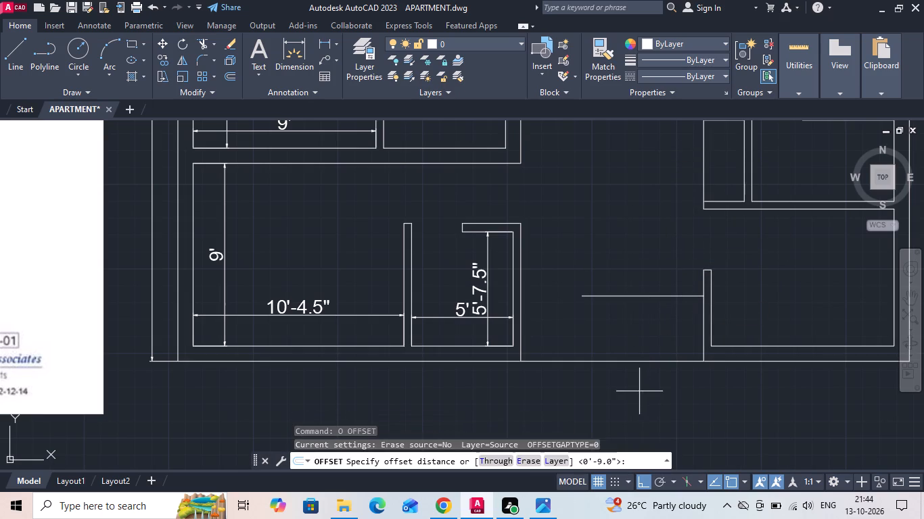
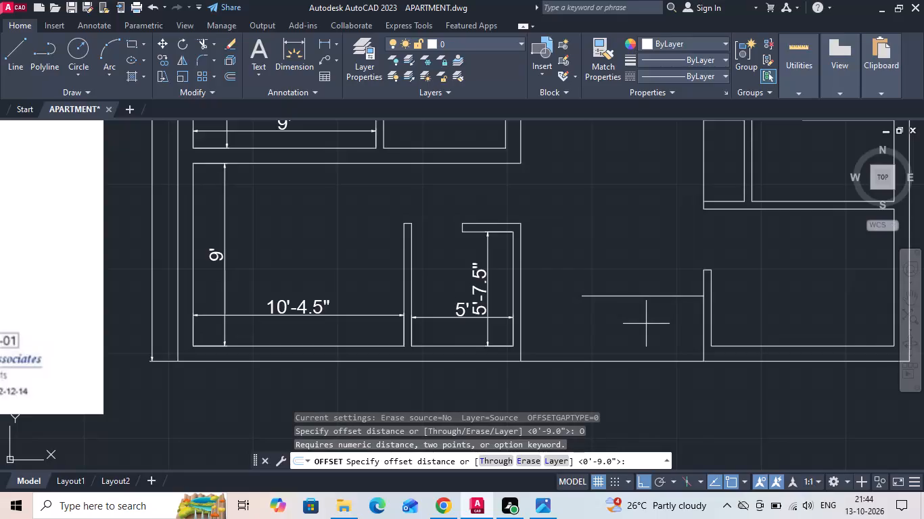
Offset the plan's bottom outer wall line 3'6 inward to mark the balcony depth.
{"action": "key", "text": "Escape"}
{"action": "type", "text": "O 3"}
{"action": "key", "text": "apostrophe"}
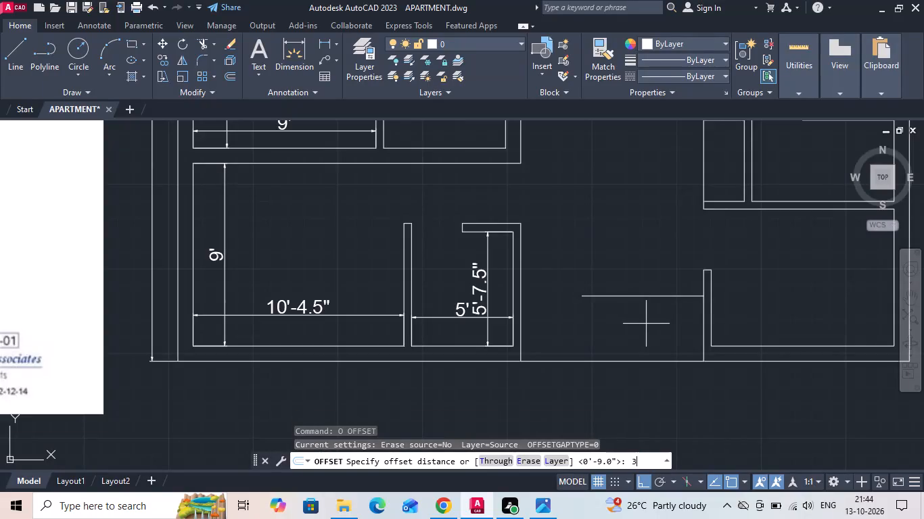
{"action": "key", "text": "6"}
{"action": "key", "text": "Return"}
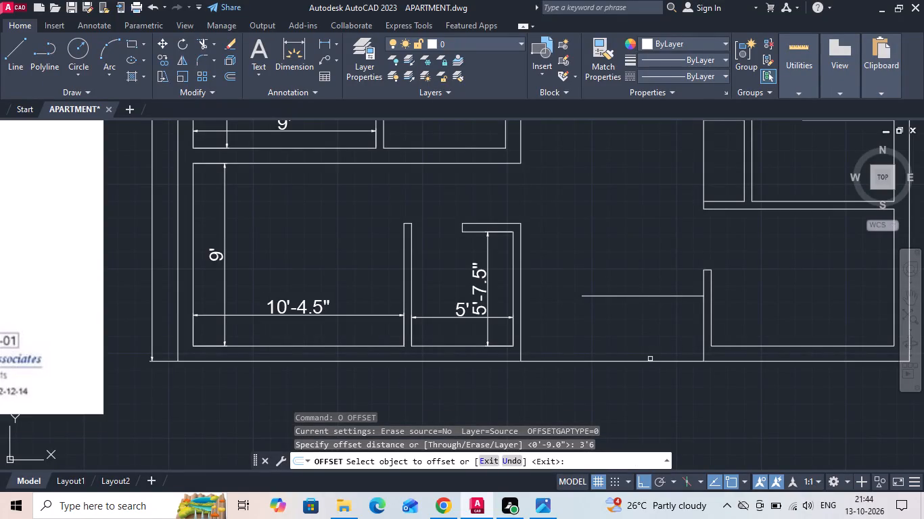
{"action": "left_click", "coordinate": [650, 360]}
{"action": "left_click", "coordinate": [657, 337]}
{"action": "key", "text": "Escape"}
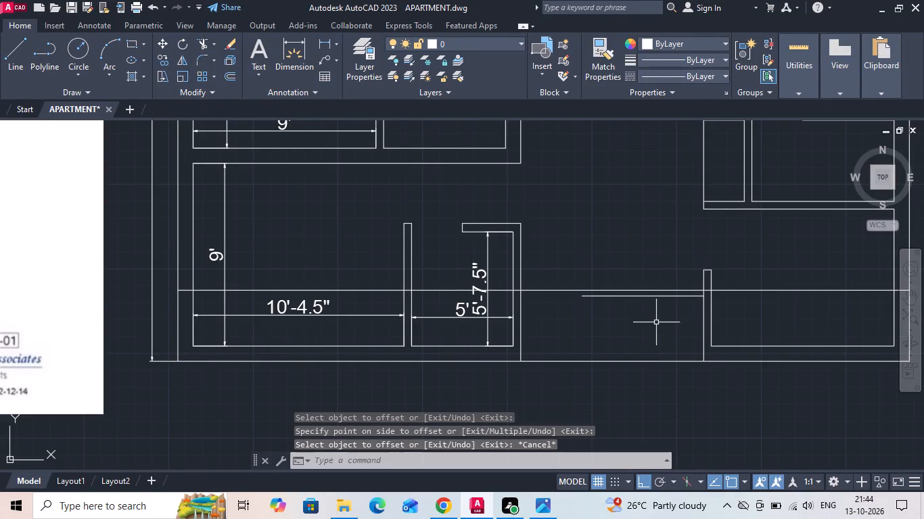
Trim the offset line where it crosses the walls on both sides of the balcony.
{"action": "key", "text": "t"}
{"action": "key", "text": "r"}
{"action": "key", "text": "space"}
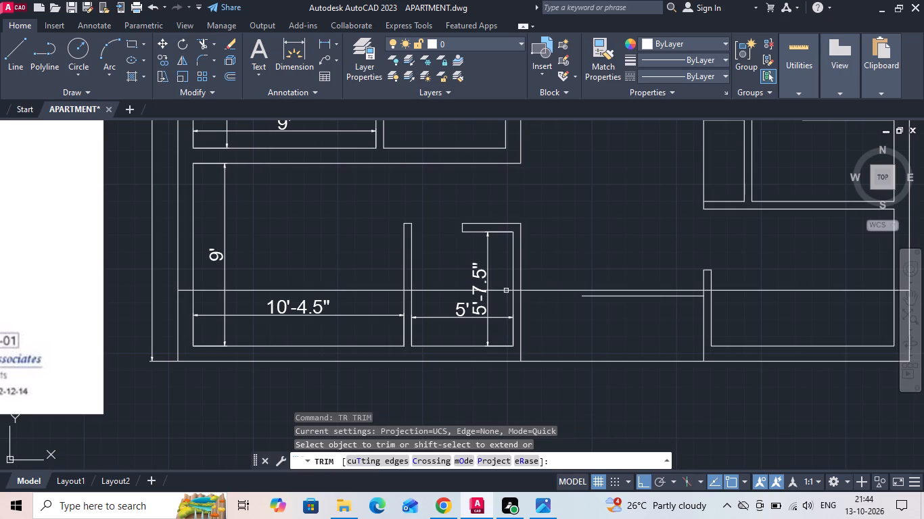
{"action": "scroll", "coordinate": [511, 291], "scroll_direction": "up", "scroll_amount": 1}
{"action": "left_click", "coordinate": [517, 289]}
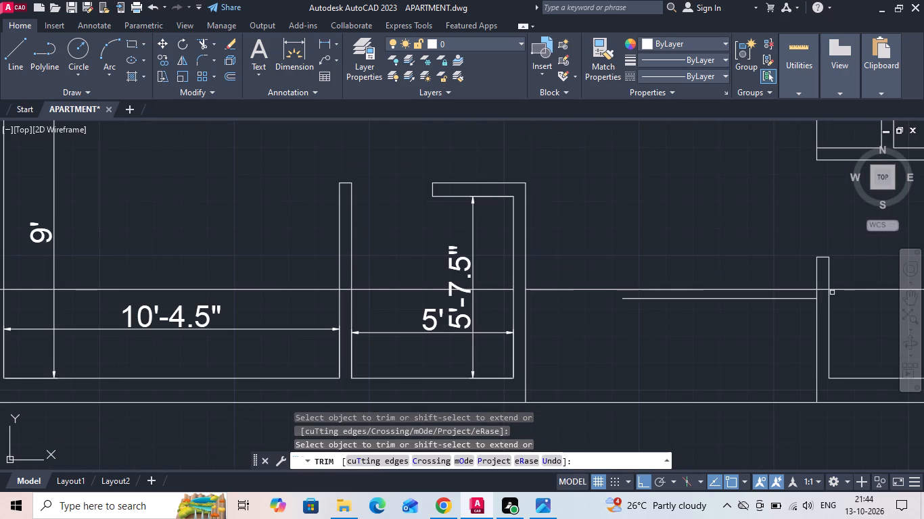
{"action": "left_click", "coordinate": [820, 288]}
{"action": "key", "text": "Escape"}
Delete the leftover offset segments beyond the balcony's side walls and the old short horizontal line in the balcony.
{"action": "left_click_drag", "start_coordinate": [869, 283], "coordinate": [853, 305]}
{"action": "left_click", "coordinate": [848, 316]}
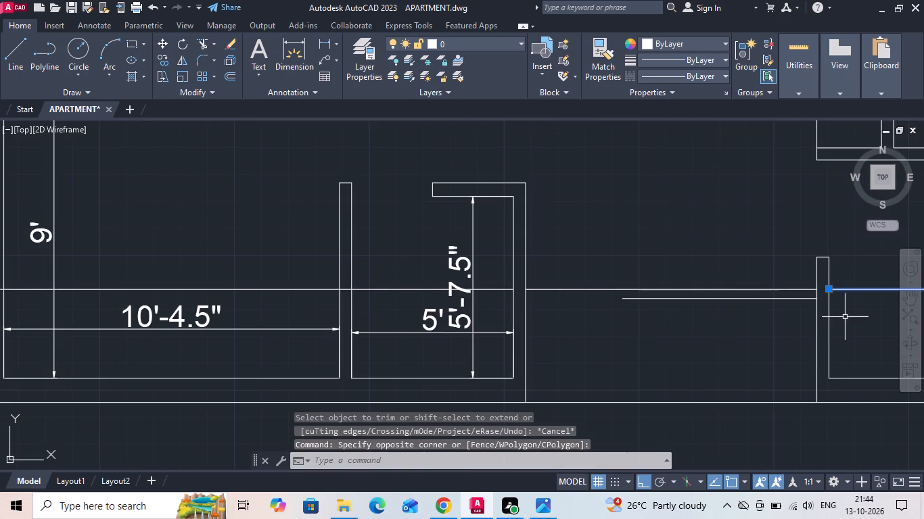
{"action": "key", "text": "Delete"}
{"action": "left_click_drag", "start_coordinate": [749, 294], "coordinate": [739, 305]}
{"action": "left_click", "coordinate": [729, 317]}
{"action": "key", "text": "Delete"}
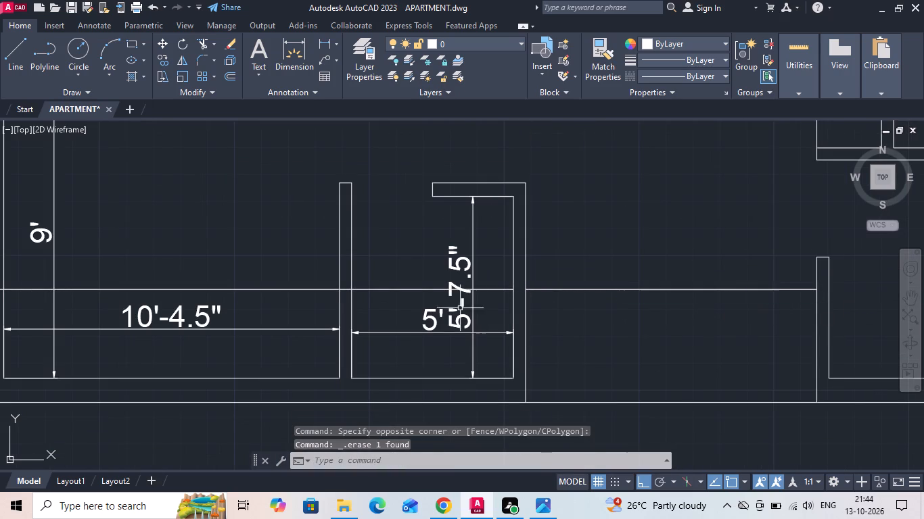
{"action": "left_click_drag", "start_coordinate": [432, 294], "coordinate": [424, 274]}
{"action": "left_click", "coordinate": [421, 266]}
{"action": "key", "text": "Delete"}
Offset the balcony line 9 inches towards the living/dining room to form the wall thickness.
{"action": "key", "text": "o"}
{"action": "key", "text": "Return"}
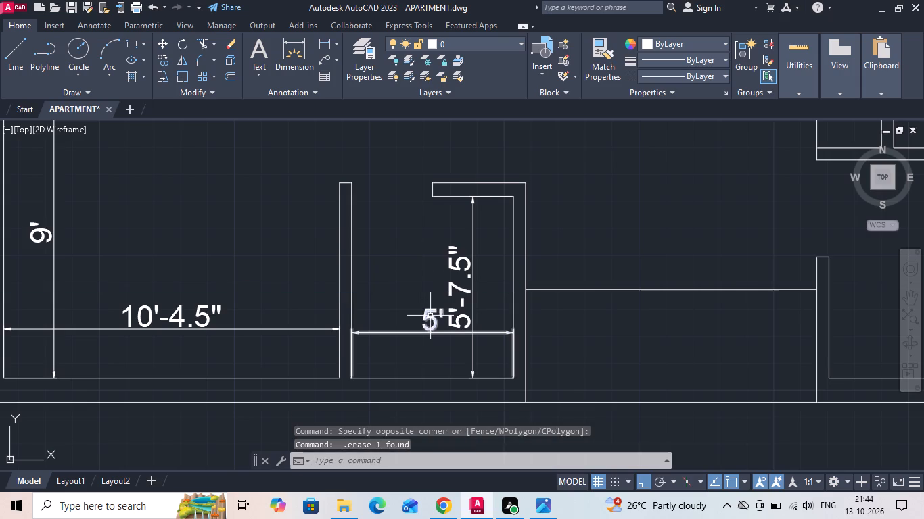
{"action": "key", "text": "9"}
{"action": "key", "text": "Return"}
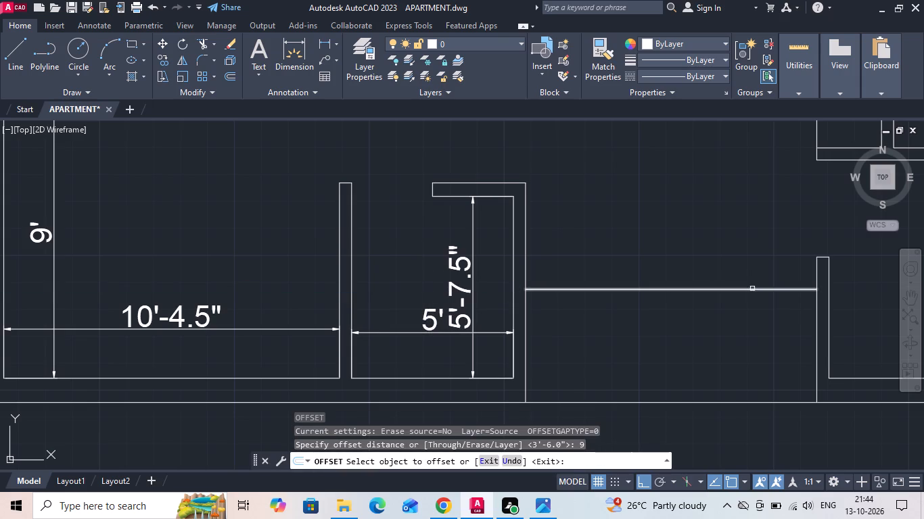
{"action": "left_click", "coordinate": [752, 289]}
{"action": "left_click", "coordinate": [747, 274]}
{"action": "scroll", "coordinate": [655, 293], "scroll_direction": "down", "scroll_amount": 2}
{"action": "key", "text": "Escape"}
Measure the living/dining room's length from the balcony wall to its upper wall with a linear dimension preview.
{"action": "middle_click_drag", "start_coordinate": [639, 265], "coordinate": [578, 305]}
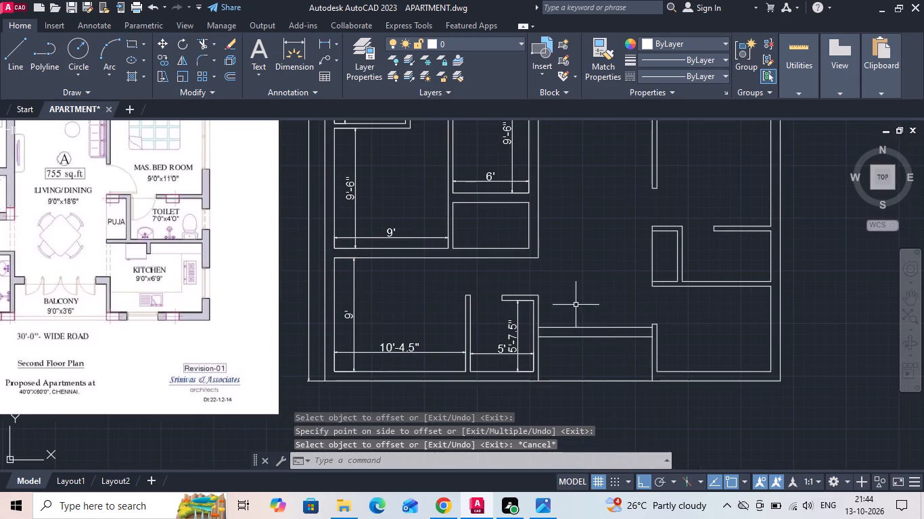
{"action": "left_click", "coordinate": [325, 44]}
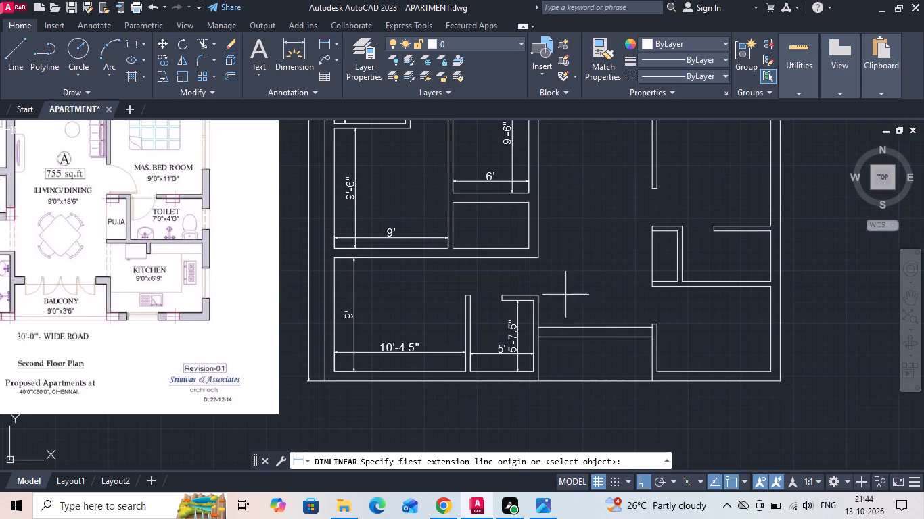
{"action": "left_click", "coordinate": [577, 328]}
{"action": "middle_click_drag", "start_coordinate": [569, 262], "coordinate": [549, 313]}
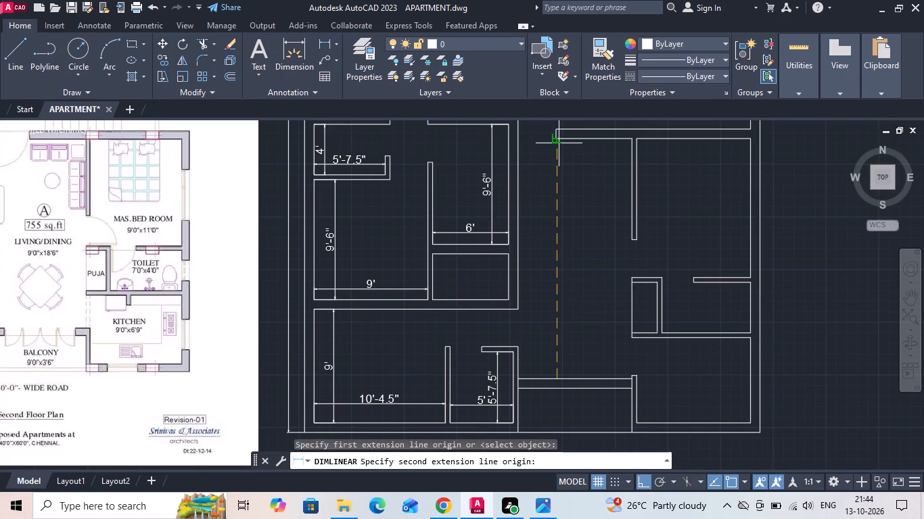
{"action": "left_click", "coordinate": [559, 143]}
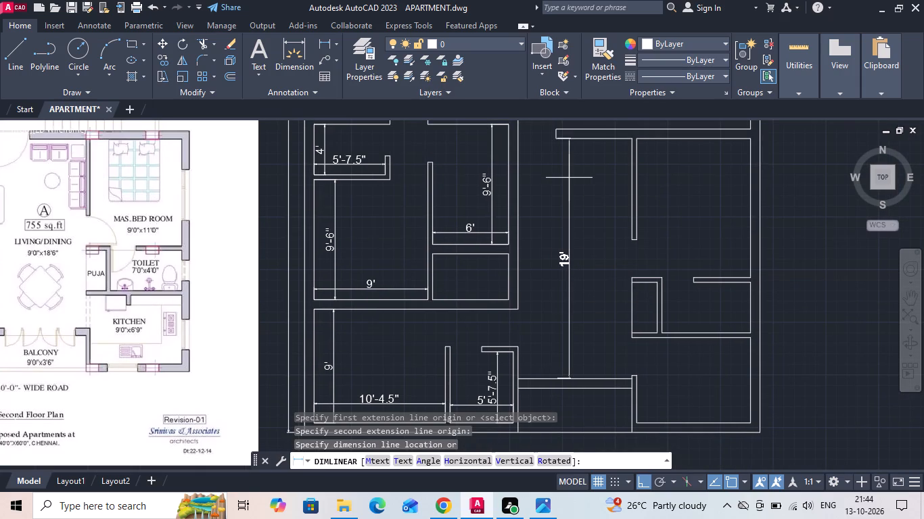
{"action": "key", "text": "Escape"}
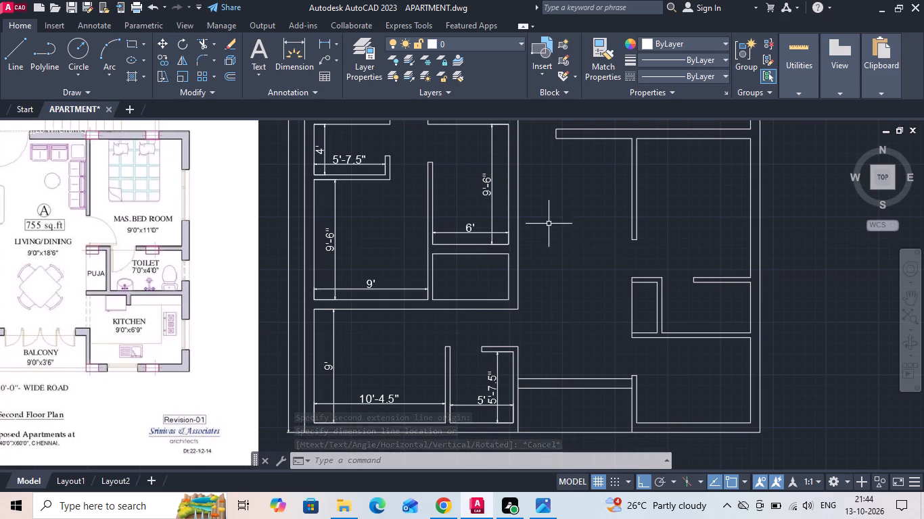
Add quick dimensions to the master bedroom's outer side wall and upper wall, placed inside the room.
{"action": "key", "text": "q"}
{"action": "key", "text": "d"}
{"action": "type", "text": "IM"}
{"action": "key", "text": "space"}
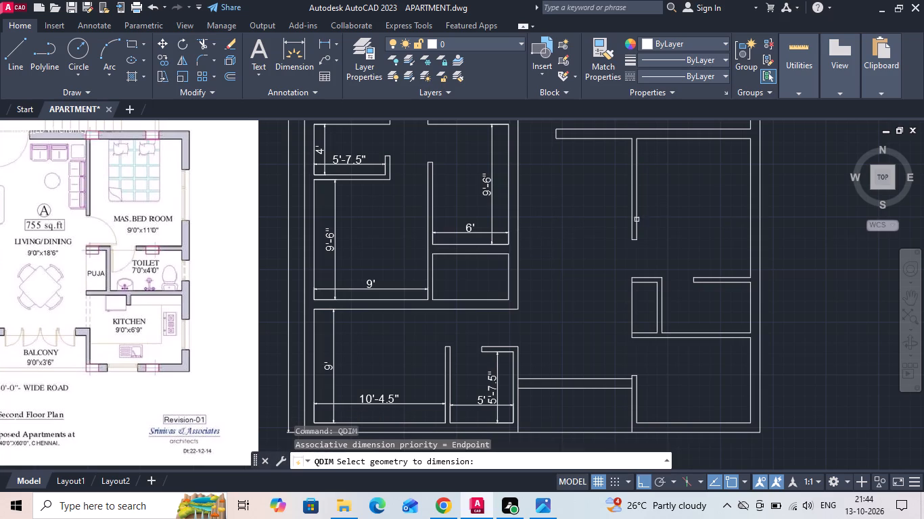
{"action": "left_click", "coordinate": [750, 207]}
{"action": "key", "text": "space"}
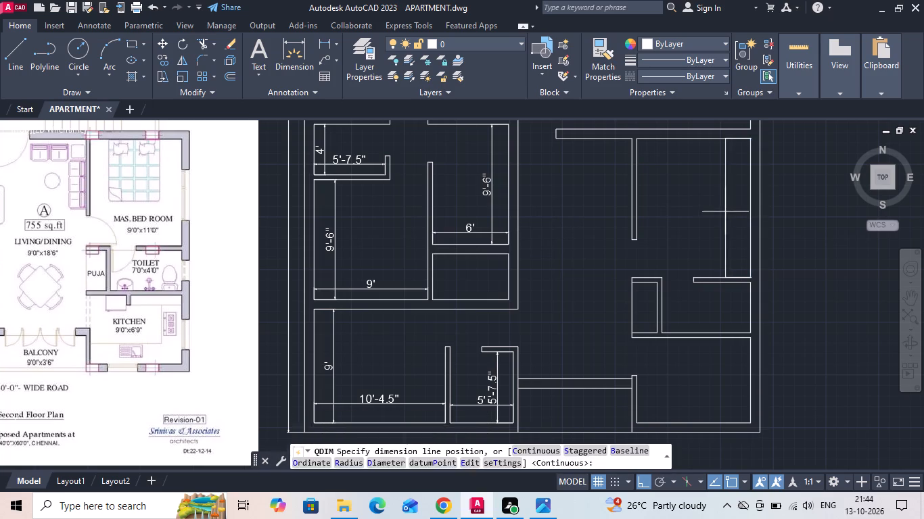
{"action": "left_click", "coordinate": [725, 212]}
{"action": "key", "text": "space"}
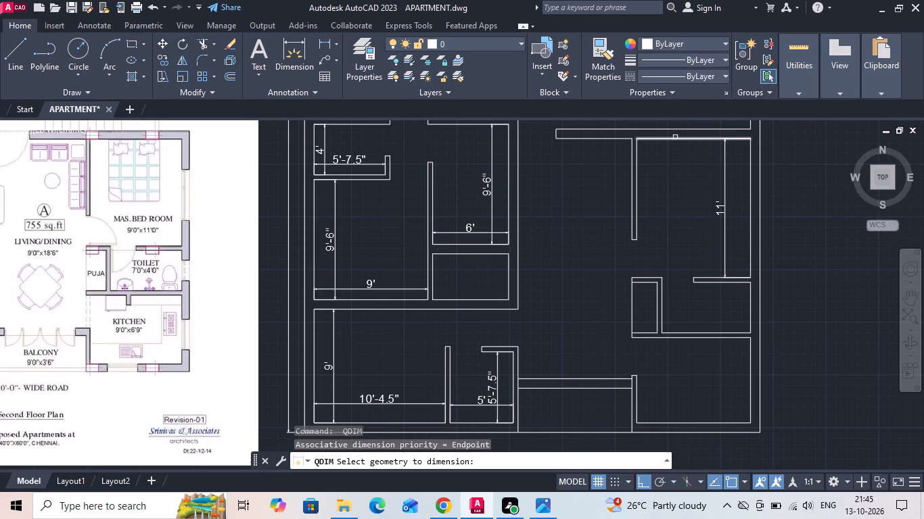
{"action": "left_click", "coordinate": [675, 137]}
{"action": "key", "text": "space"}
{"action": "left_click", "coordinate": [675, 153]}
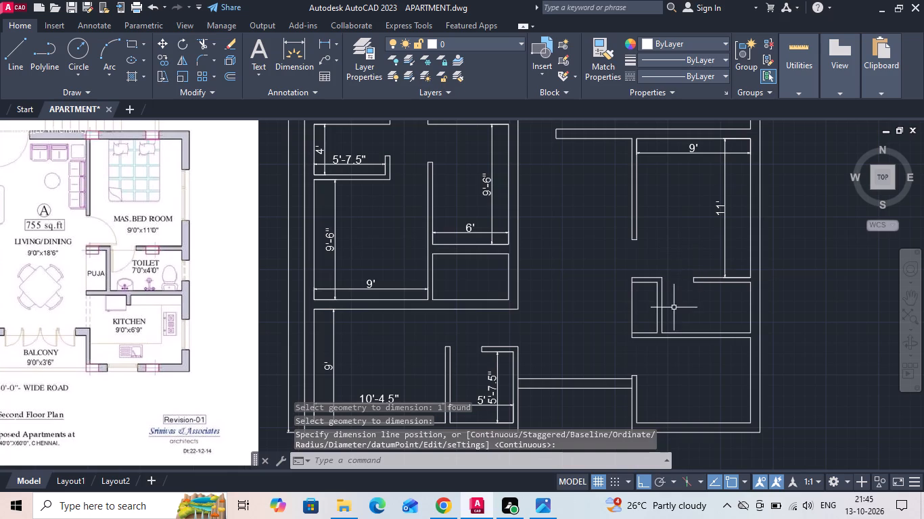
Add quick dimensions to the lower wall and outer side wall of the toilet beside the puja room.
{"action": "key", "text": "space"}
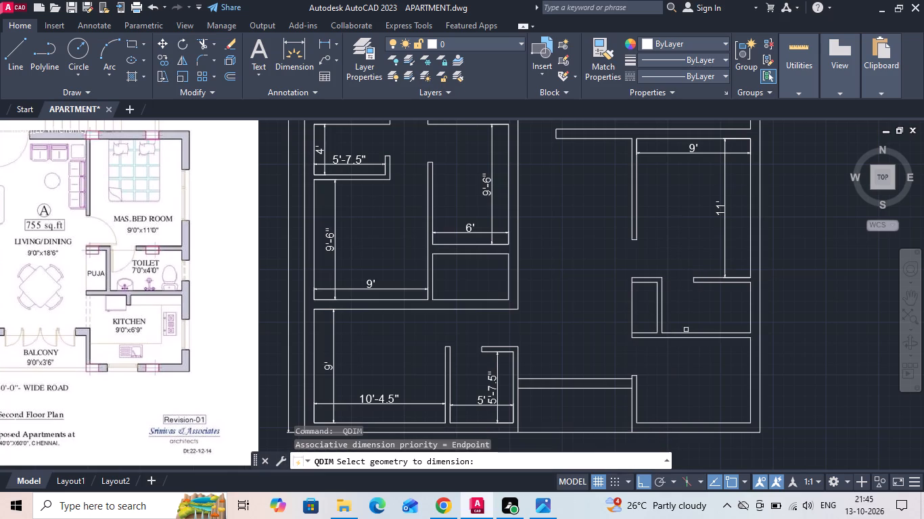
{"action": "left_click", "coordinate": [686, 331]}
{"action": "key", "text": "space"}
{"action": "left_click", "coordinate": [693, 322]}
{"action": "key", "text": "space"}
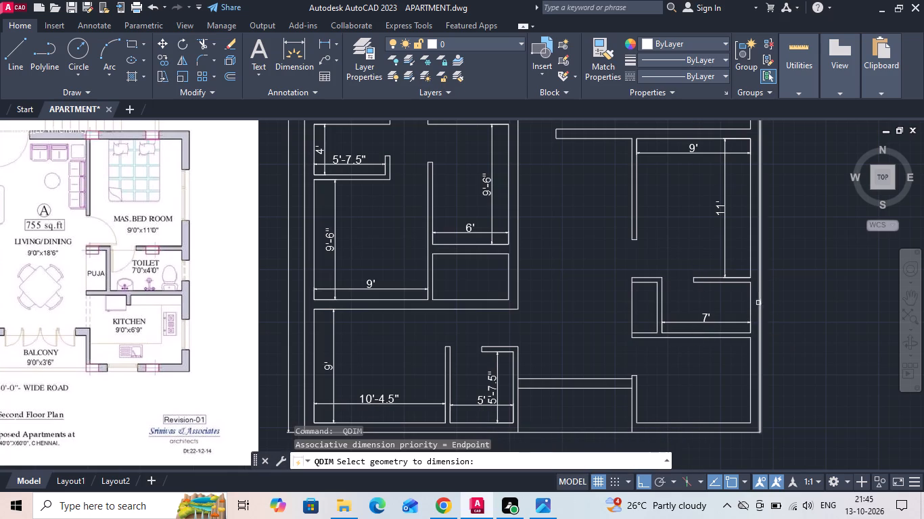
{"action": "left_click", "coordinate": [749, 300]}
{"action": "key", "text": "space"}
{"action": "left_click", "coordinate": [739, 305]}
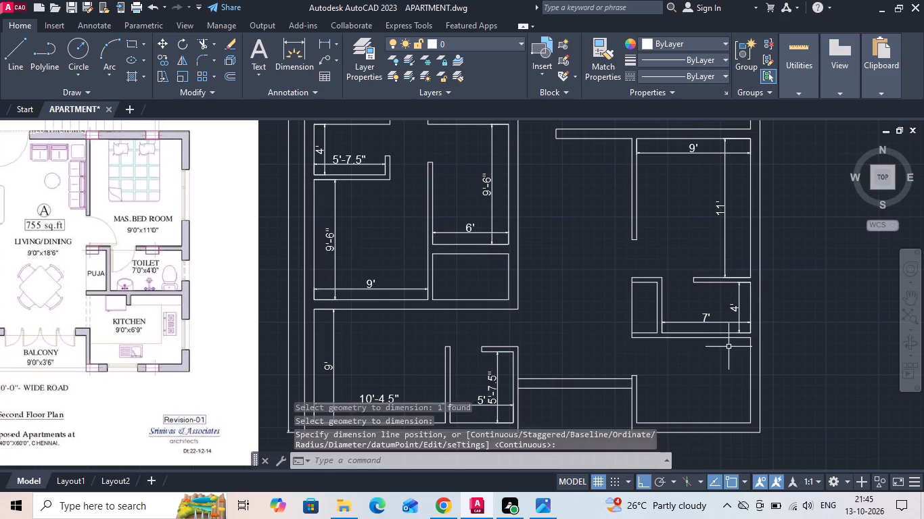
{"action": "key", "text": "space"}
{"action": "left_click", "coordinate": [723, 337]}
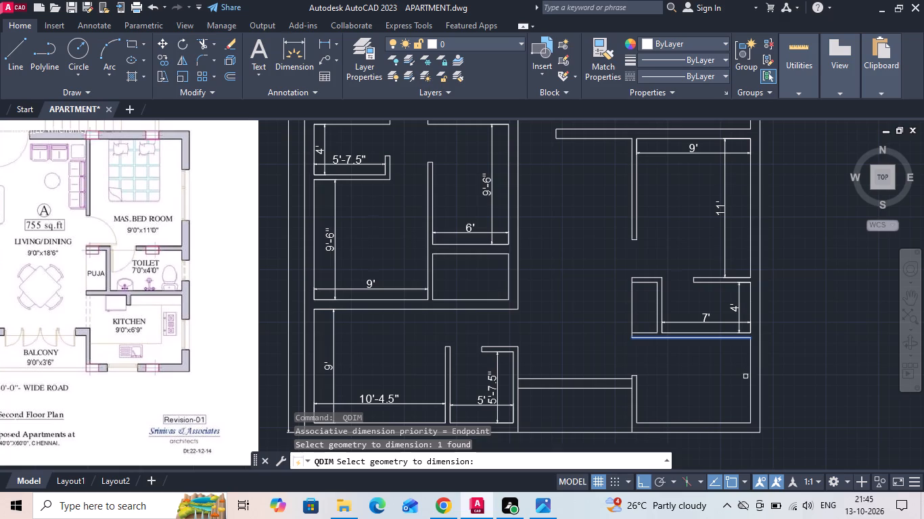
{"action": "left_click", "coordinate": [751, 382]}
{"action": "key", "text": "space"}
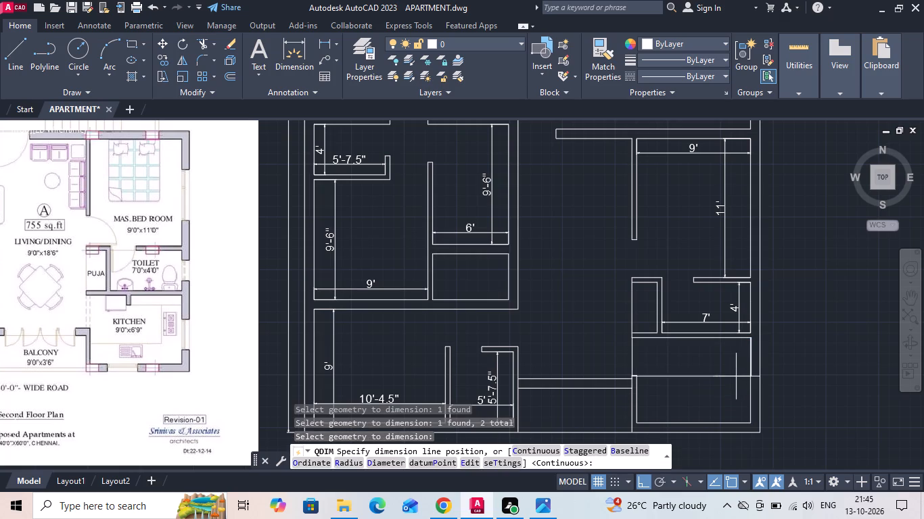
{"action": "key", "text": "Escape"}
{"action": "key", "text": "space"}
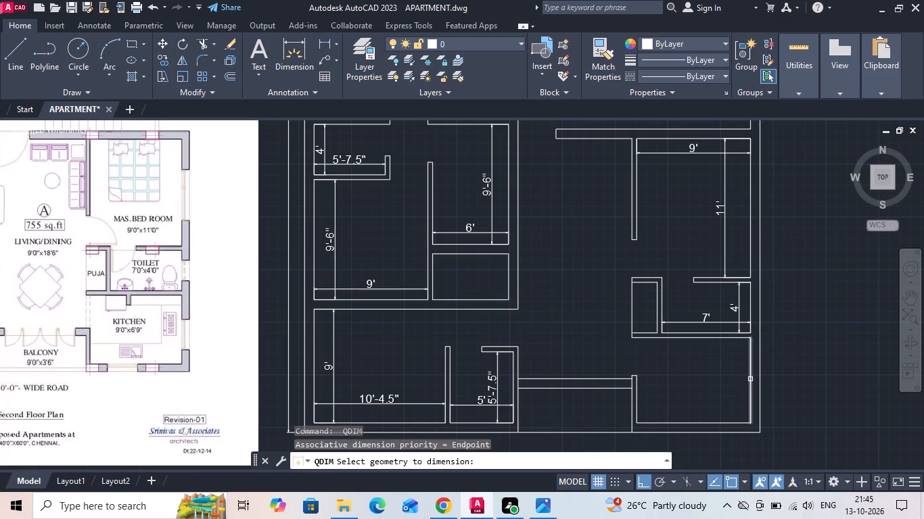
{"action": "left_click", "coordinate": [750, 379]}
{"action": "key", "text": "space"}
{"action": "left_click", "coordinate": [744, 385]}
Add quick dimensions to the kitchen's outer side wall and bottom wall, placed inside the room.
{"action": "key", "text": "space"}
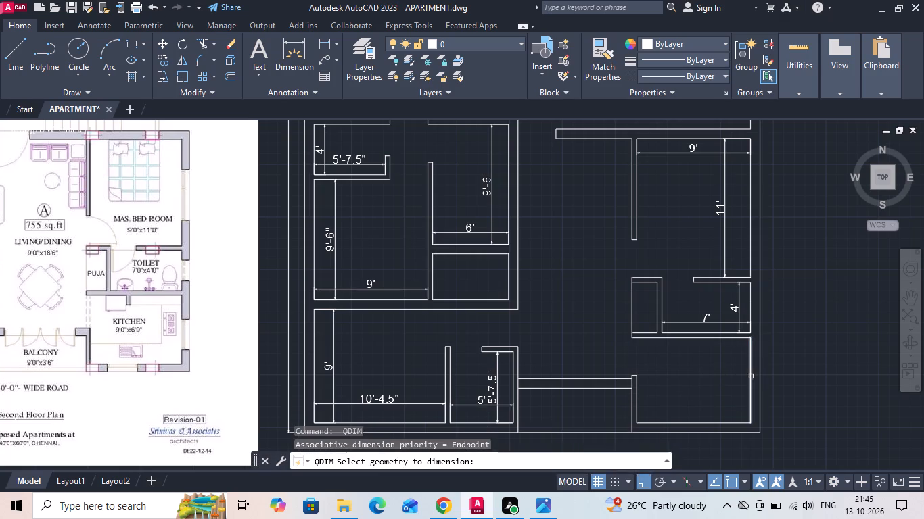
{"action": "left_click", "coordinate": [751, 376]}
{"action": "key", "text": "space"}
{"action": "left_click", "coordinate": [724, 382]}
{"action": "key", "text": "space"}
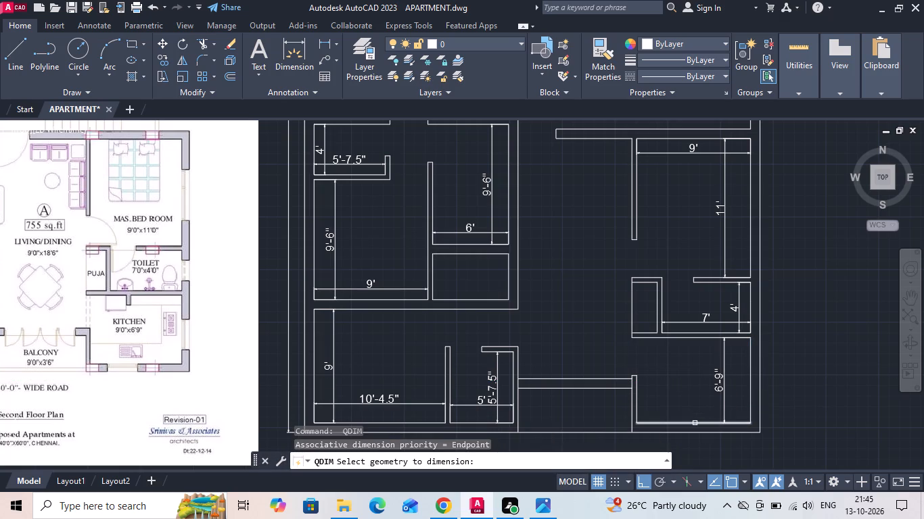
{"action": "left_click", "coordinate": [695, 424]}
{"action": "key", "text": "space"}
{"action": "left_click", "coordinate": [695, 407]}
Trim the side wall lines between the two balcony wall lines to open both wall junctions.
{"action": "middle_click_drag", "start_coordinate": [689, 350], "coordinate": [706, 320]}
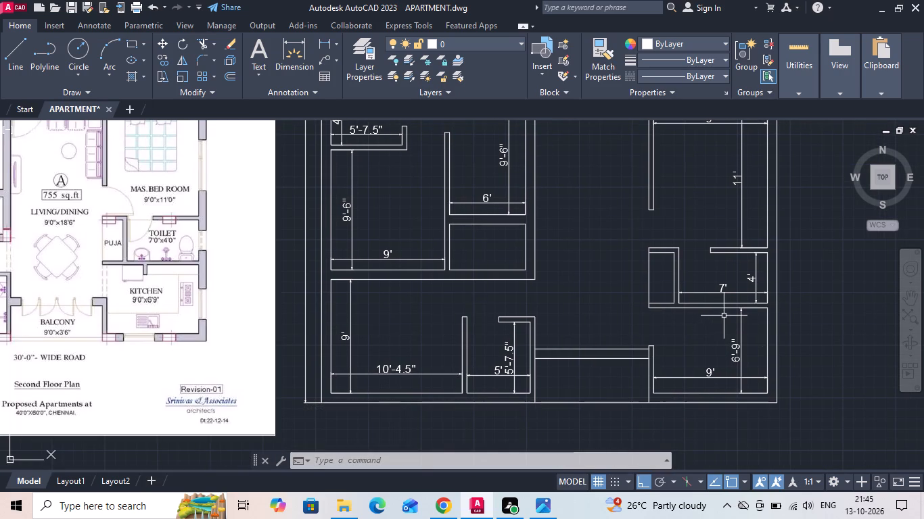
{"action": "type", "text": "TR"}
{"action": "key", "text": "space"}
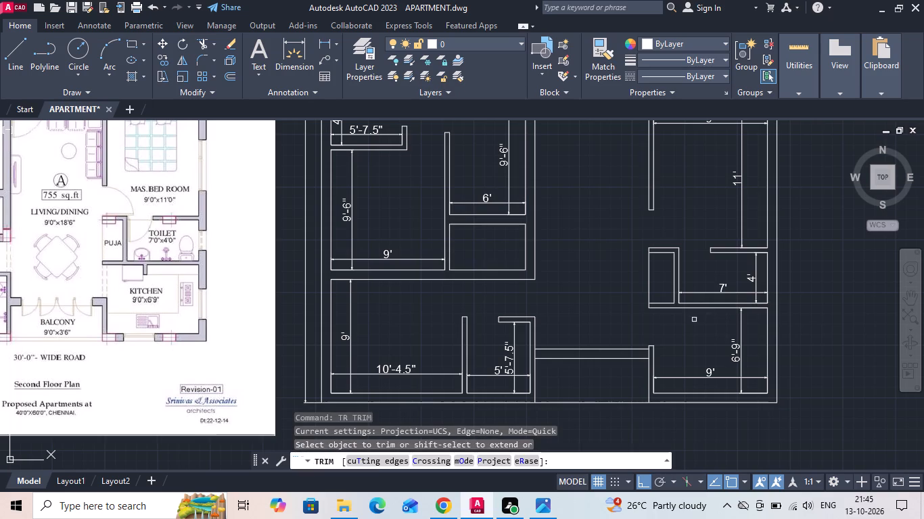
{"action": "key", "text": "space"}
{"action": "scroll", "coordinate": [649, 349], "scroll_direction": "up", "scroll_amount": 2}
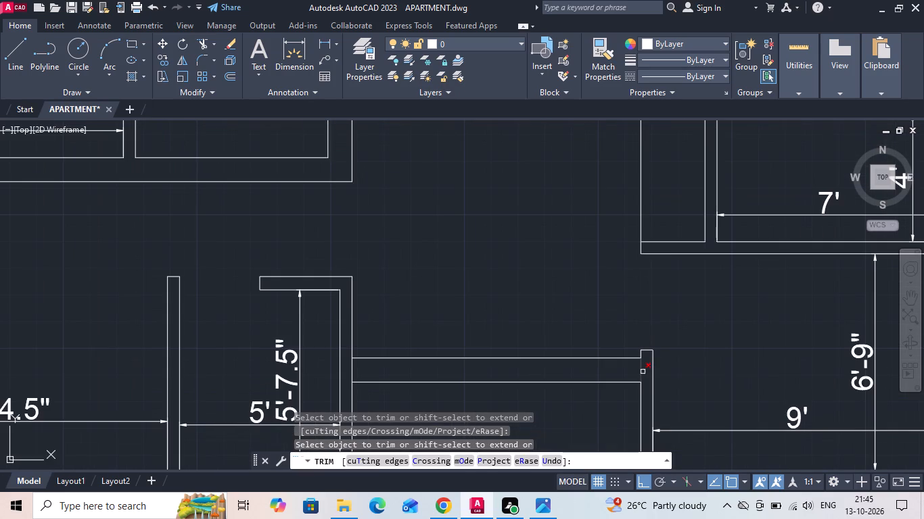
{"action": "left_click", "coordinate": [643, 372]}
{"action": "left_click", "coordinate": [354, 373]}
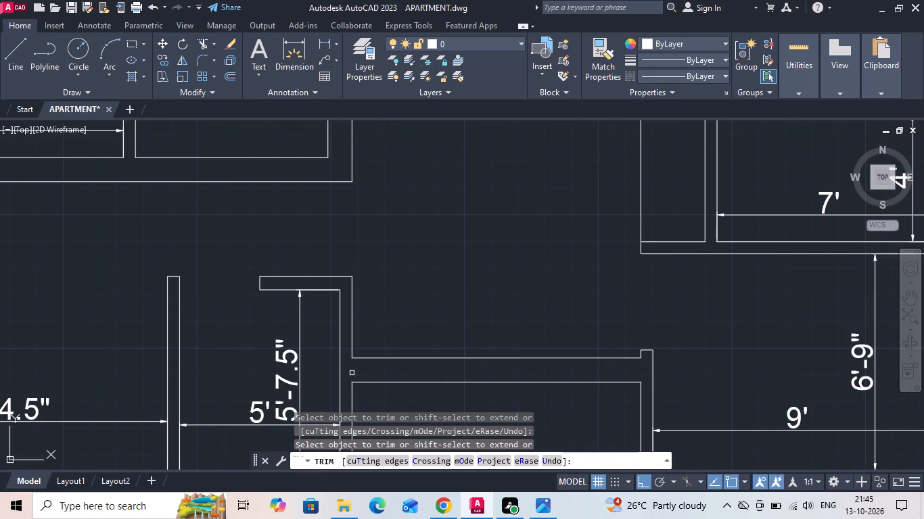
{"action": "key", "text": "Escape"}
Extend the balcony wall's upper line to the kitchen wall's inner face.
{"action": "key", "text": "e"}
{"action": "key", "text": "x"}
{"action": "key", "text": "space"}
{"action": "left_click", "coordinate": [624, 357]}
{"action": "key", "text": "Escape"}
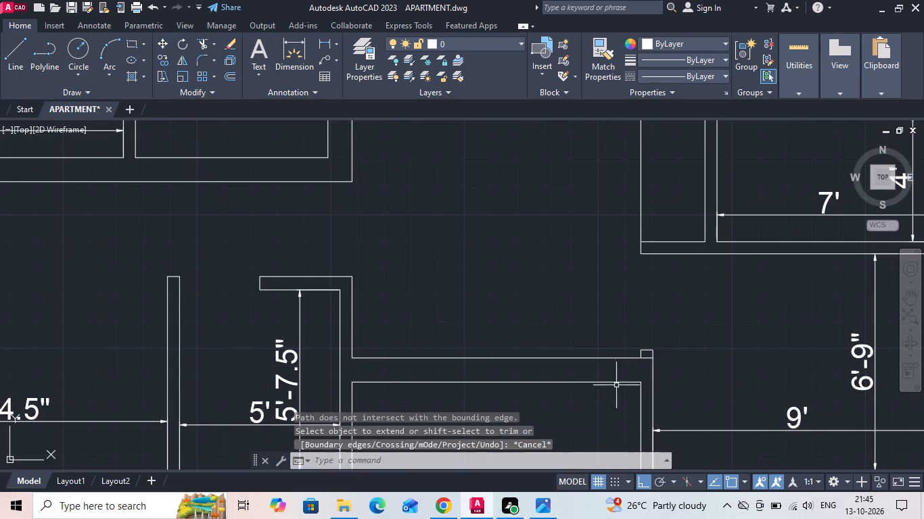
Trim away the short wall stub above the extended line at the kitchen corner.
{"action": "key", "text": "t"}
{"action": "key", "text": "r"}
{"action": "key", "text": "space"}
{"action": "scroll", "coordinate": [645, 357], "scroll_direction": "up", "scroll_amount": 2}
{"action": "left_click_drag", "start_coordinate": [603, 344], "coordinate": [710, 343]}
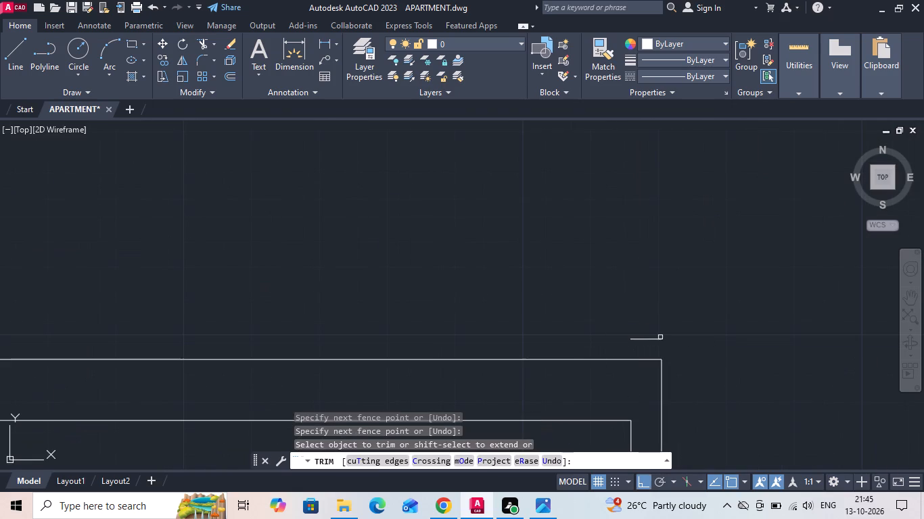
{"action": "left_click", "coordinate": [626, 343]}
{"action": "left_click_drag", "start_coordinate": [640, 341], "coordinate": [648, 324]}
{"action": "left_click", "coordinate": [649, 323]}
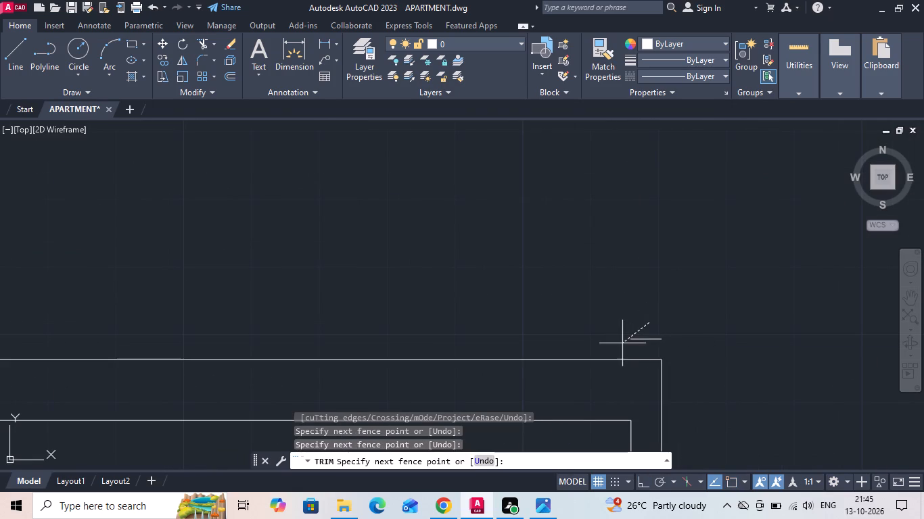
{"action": "left_click", "coordinate": [635, 347]}
{"action": "key", "text": "Escape"}
Save the apartment drawing.
{"action": "key", "text": "ctrl+s"}
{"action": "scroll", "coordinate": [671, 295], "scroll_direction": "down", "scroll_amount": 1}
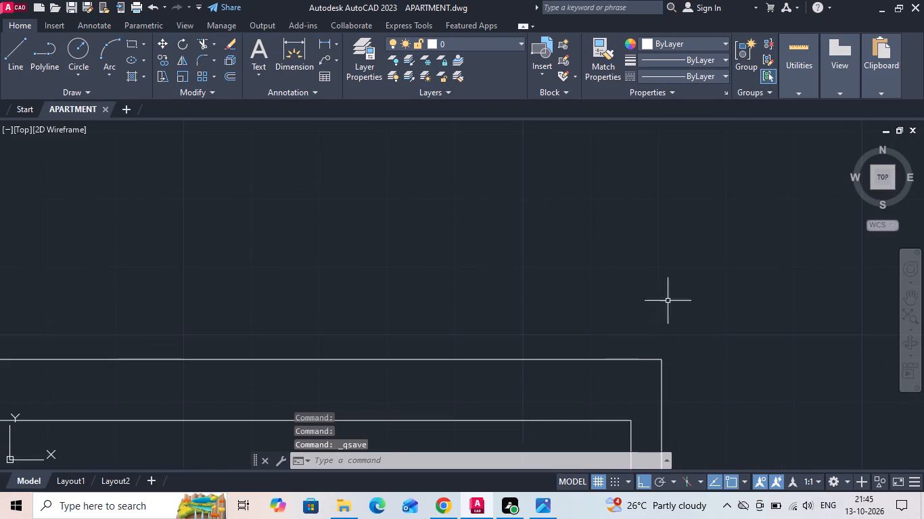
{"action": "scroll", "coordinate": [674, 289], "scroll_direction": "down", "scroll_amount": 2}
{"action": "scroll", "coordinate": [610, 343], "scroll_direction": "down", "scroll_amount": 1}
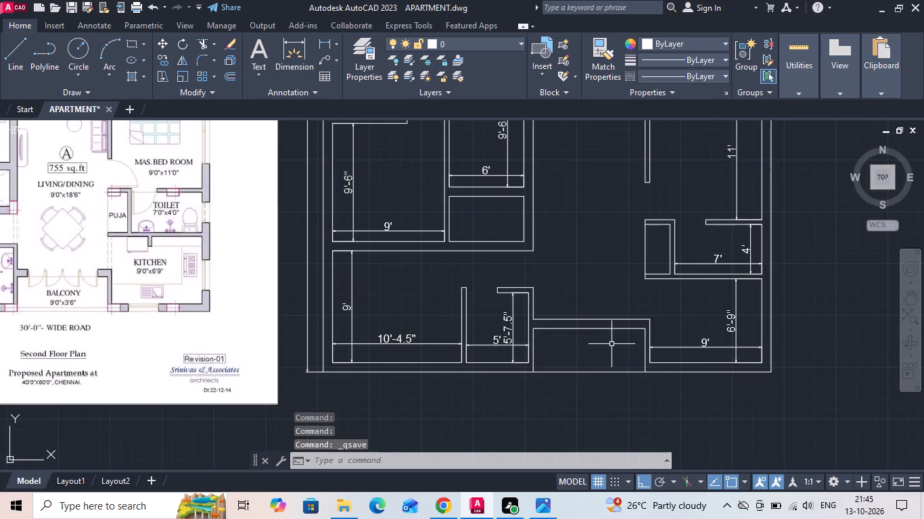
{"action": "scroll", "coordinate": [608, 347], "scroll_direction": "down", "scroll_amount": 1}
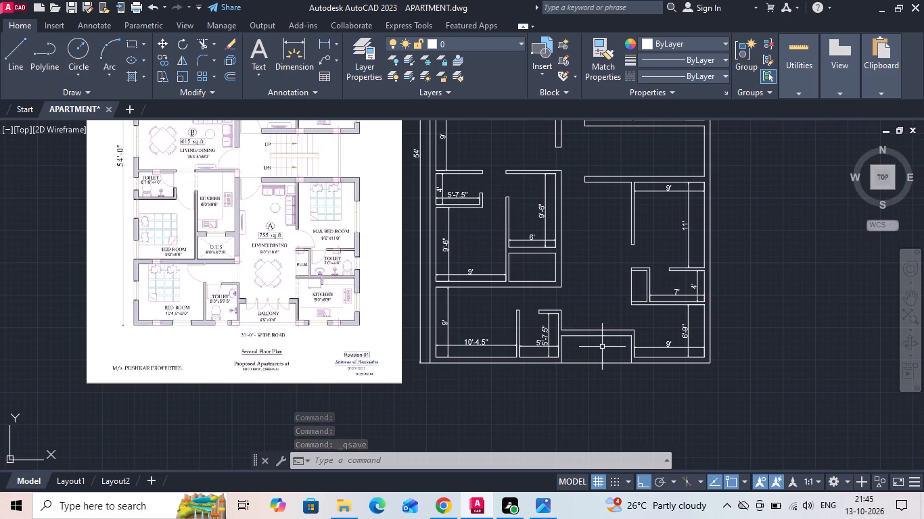
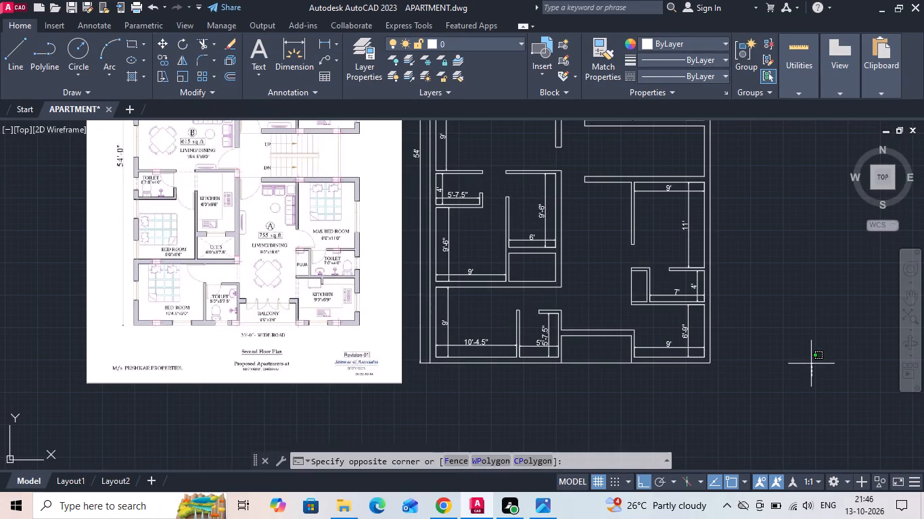
Compare the drafted walls and room dimensions of apartments A, B and C with the second-floor reference plan.
{"action": "left_click", "coordinate": [758, 368]}
{"action": "scroll", "coordinate": [563, 362], "scroll_direction": "down", "scroll_amount": 1}
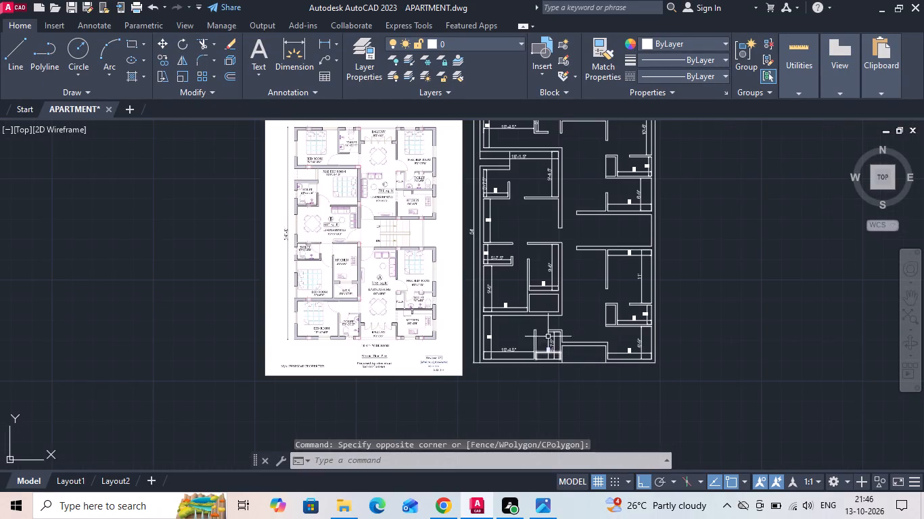
{"action": "scroll", "coordinate": [532, 341], "scroll_direction": "up", "scroll_amount": 2}
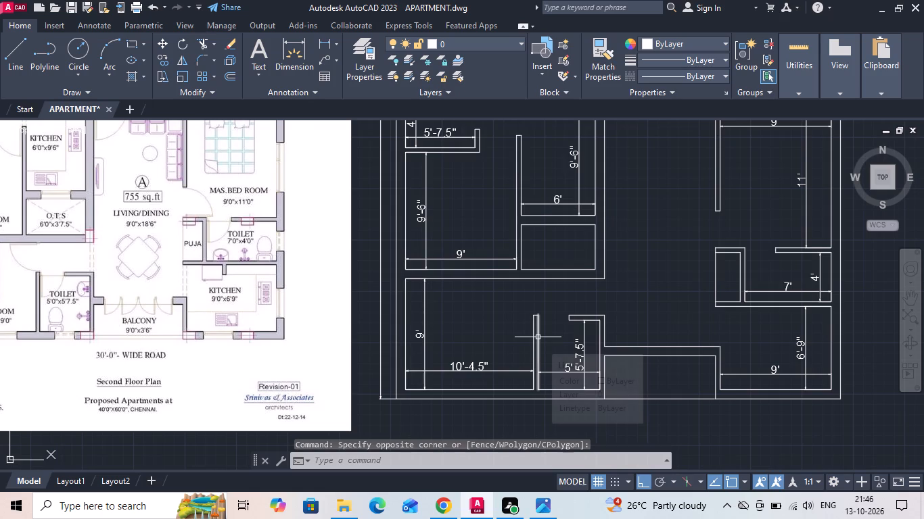
{"action": "scroll", "coordinate": [579, 353], "scroll_direction": "down", "scroll_amount": 1}
{"action": "scroll", "coordinate": [579, 353], "scroll_direction": "up", "scroll_amount": 2}
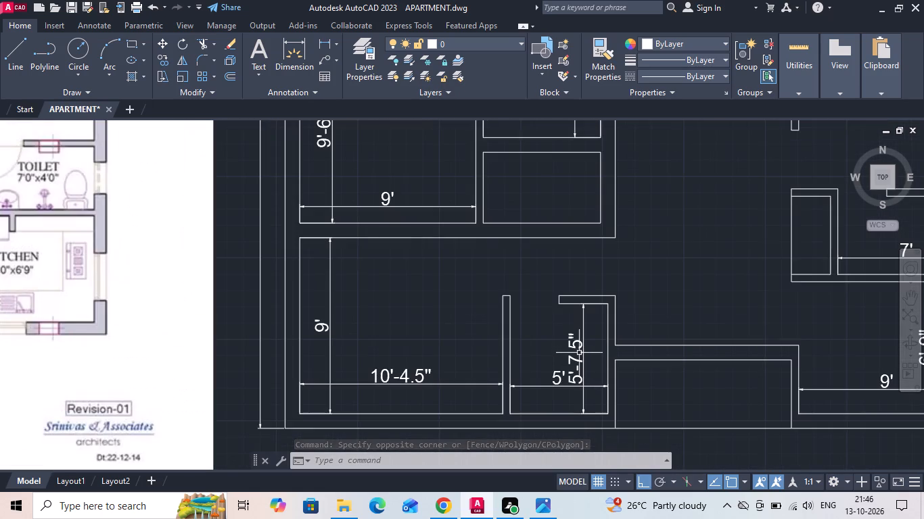
{"action": "scroll", "coordinate": [579, 353], "scroll_direction": "down", "scroll_amount": 1}
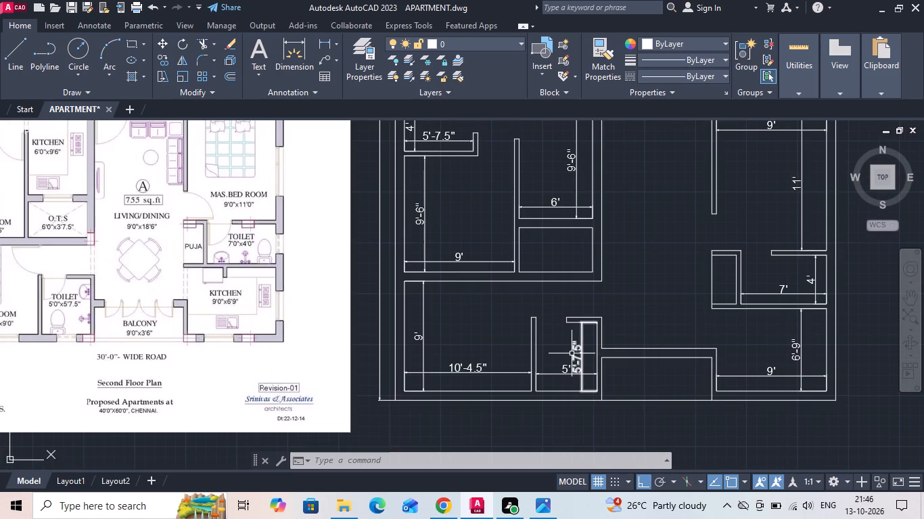
{"action": "middle_click_drag", "start_coordinate": [592, 347], "coordinate": [654, 337]}
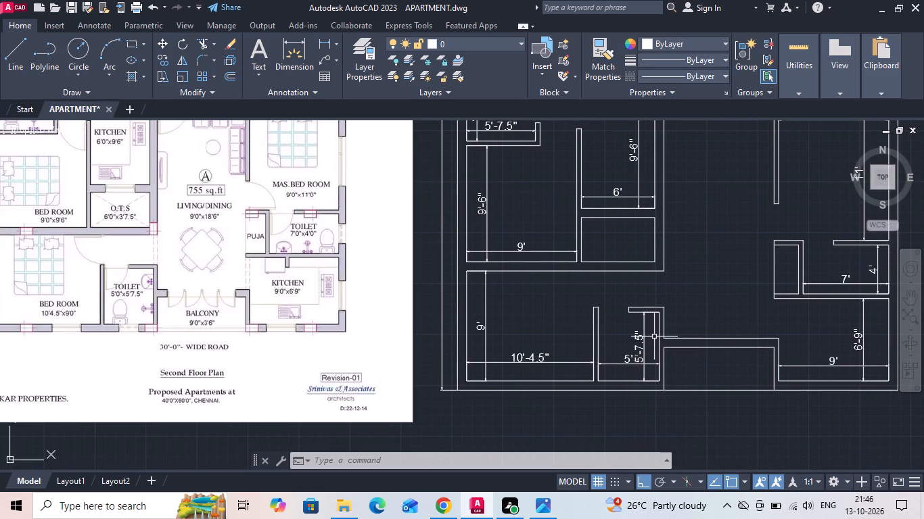
{"action": "scroll", "coordinate": [606, 397], "scroll_direction": "down", "scroll_amount": 3}
{"action": "scroll", "coordinate": [595, 348], "scroll_direction": "up", "scroll_amount": 2}
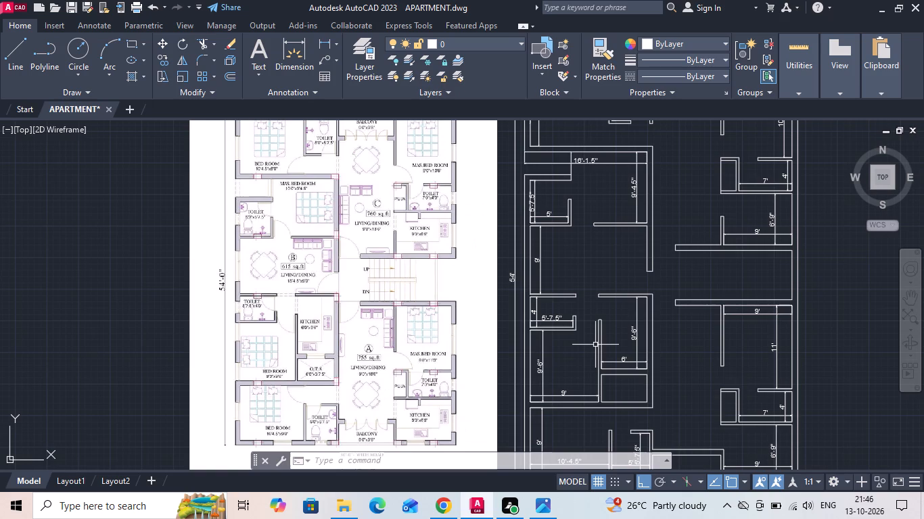
{"action": "scroll", "coordinate": [249, 270], "scroll_direction": "up", "scroll_amount": 2}
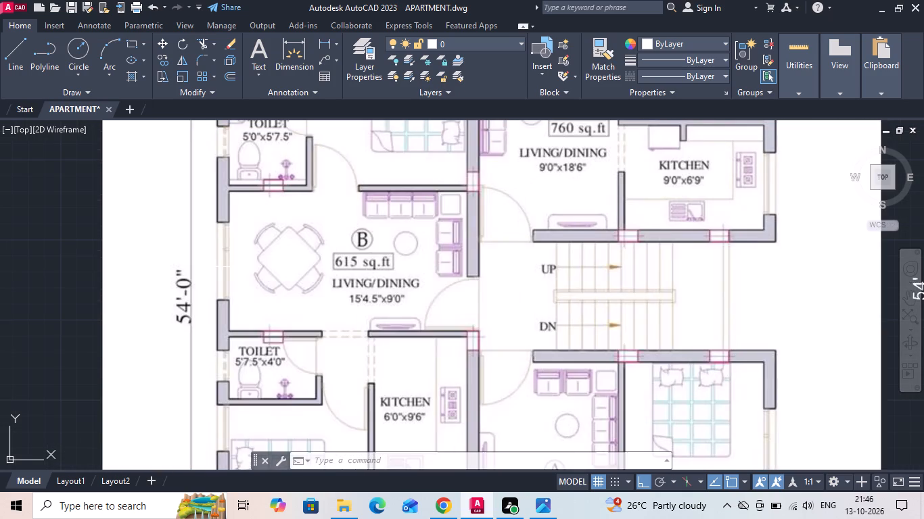
{"action": "scroll", "coordinate": [238, 320], "scroll_direction": "down", "scroll_amount": 1}
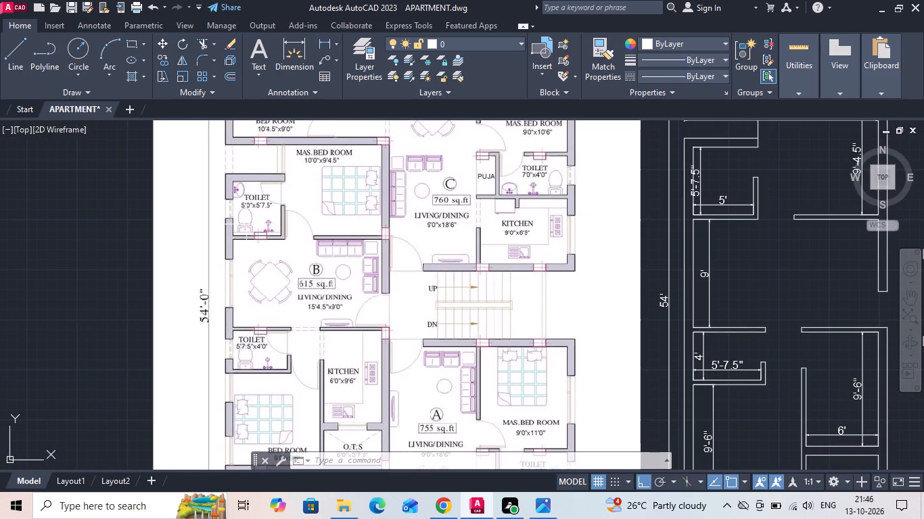
{"action": "scroll", "coordinate": [254, 247], "scroll_direction": "down", "scroll_amount": 1}
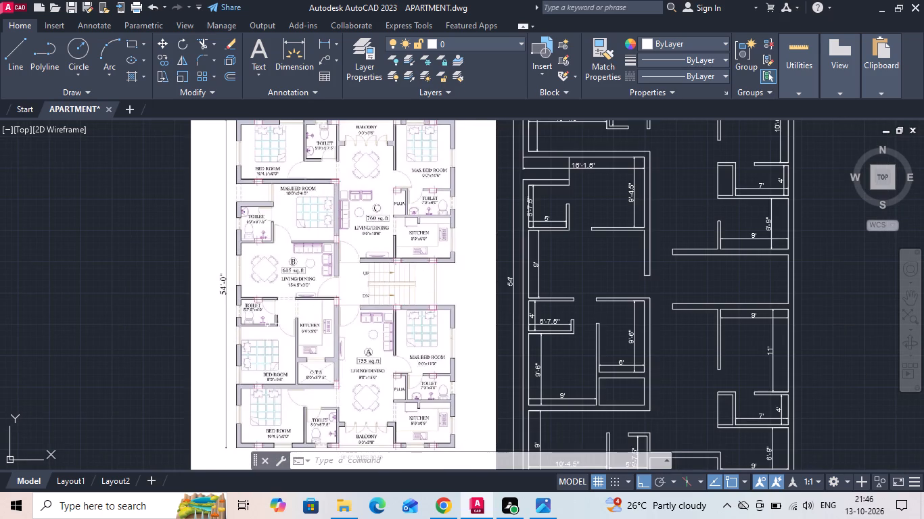
{"action": "scroll", "coordinate": [269, 344], "scroll_direction": "up", "scroll_amount": 1}
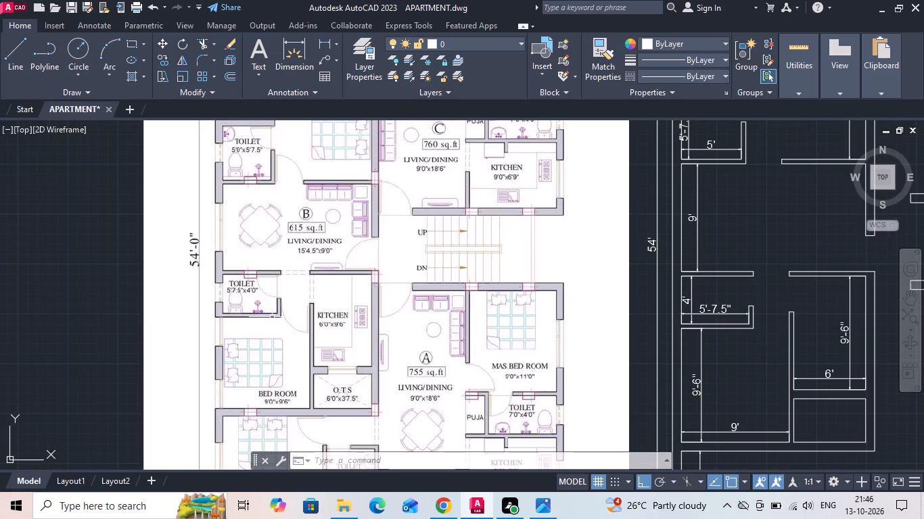
{"action": "middle_click_drag", "start_coordinate": [272, 292], "coordinate": [275, 257]}
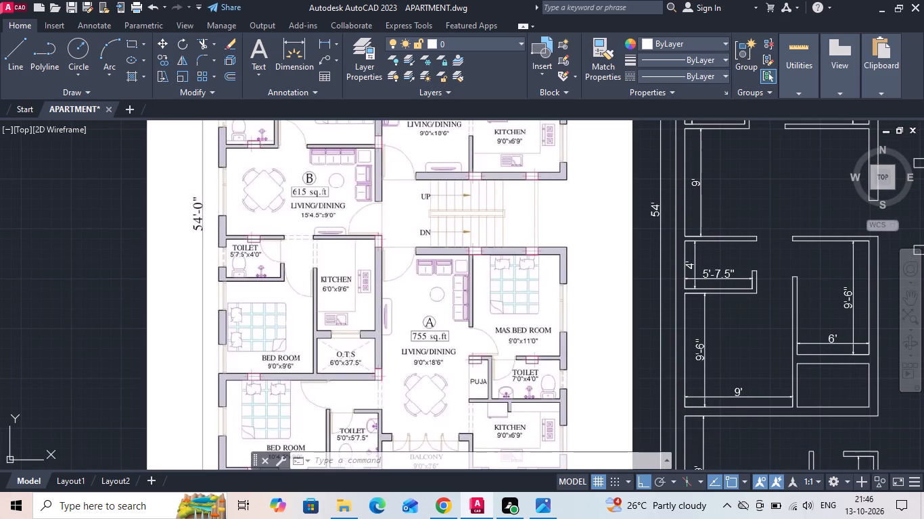
{"action": "scroll", "coordinate": [316, 234], "scroll_direction": "down", "scroll_amount": 1}
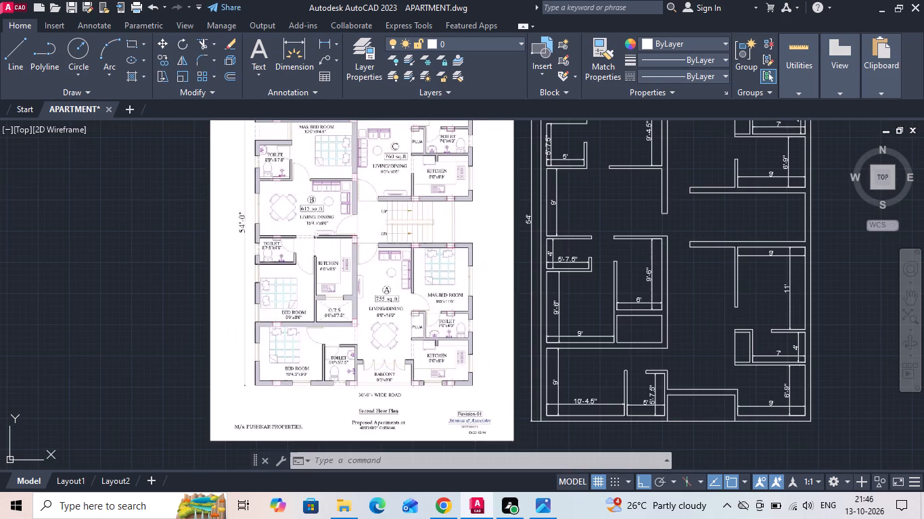
{"action": "scroll", "coordinate": [316, 230], "scroll_direction": "up", "scroll_amount": 1}
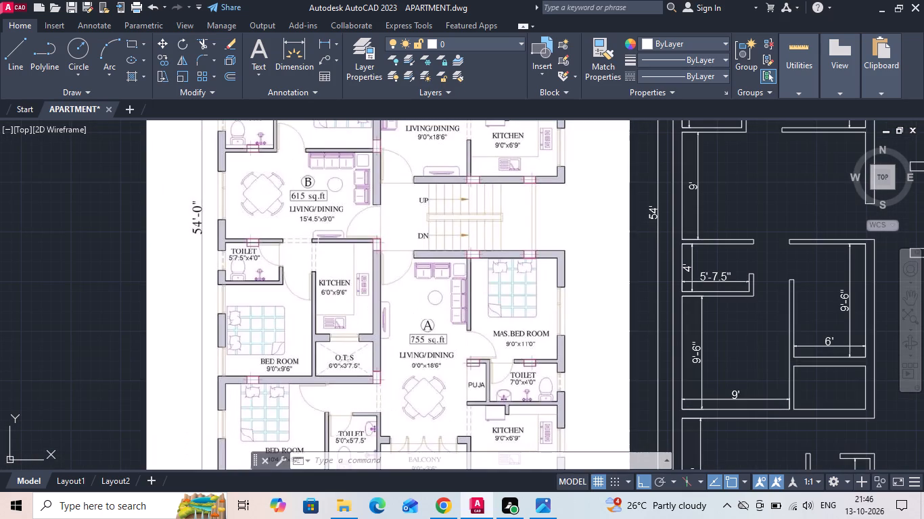
{"action": "middle_click_drag", "start_coordinate": [321, 264], "coordinate": [293, 412]}
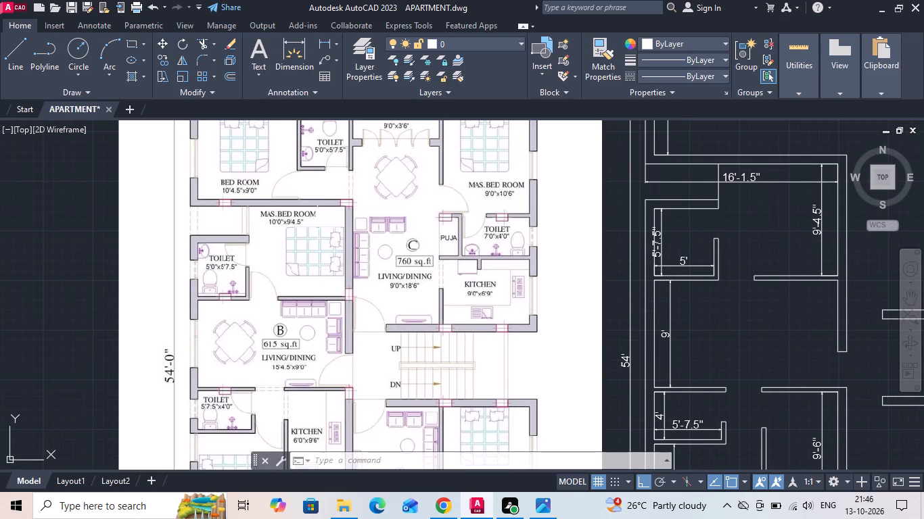
{"action": "middle_click_drag", "start_coordinate": [323, 230], "coordinate": [319, 278]}
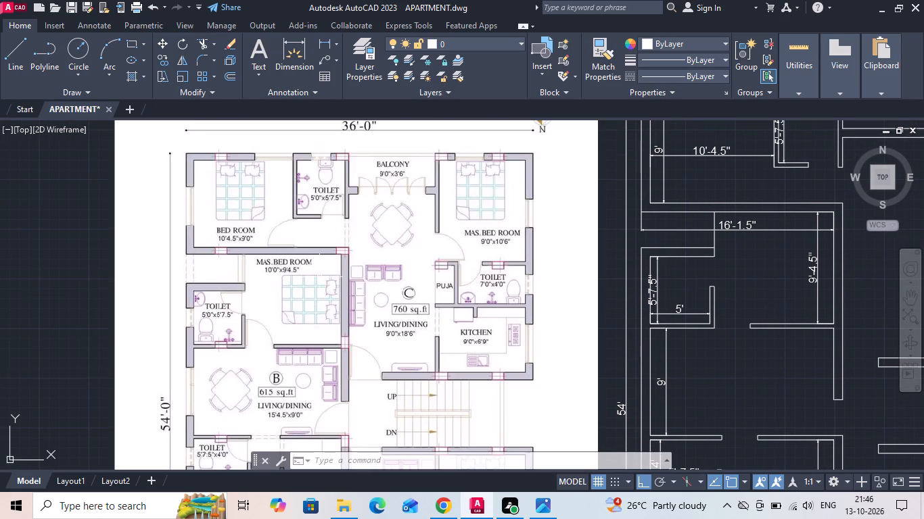
{"action": "scroll", "coordinate": [342, 230], "scroll_direction": "down", "scroll_amount": 1}
{"action": "scroll", "coordinate": [342, 419], "scroll_direction": "up", "scroll_amount": 1}
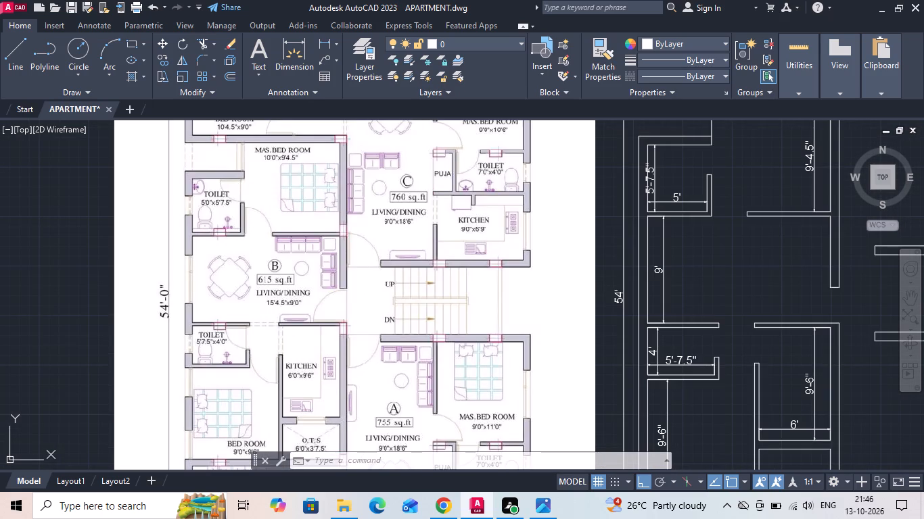
{"action": "scroll", "coordinate": [320, 213], "scroll_direction": "down", "scroll_amount": 1}
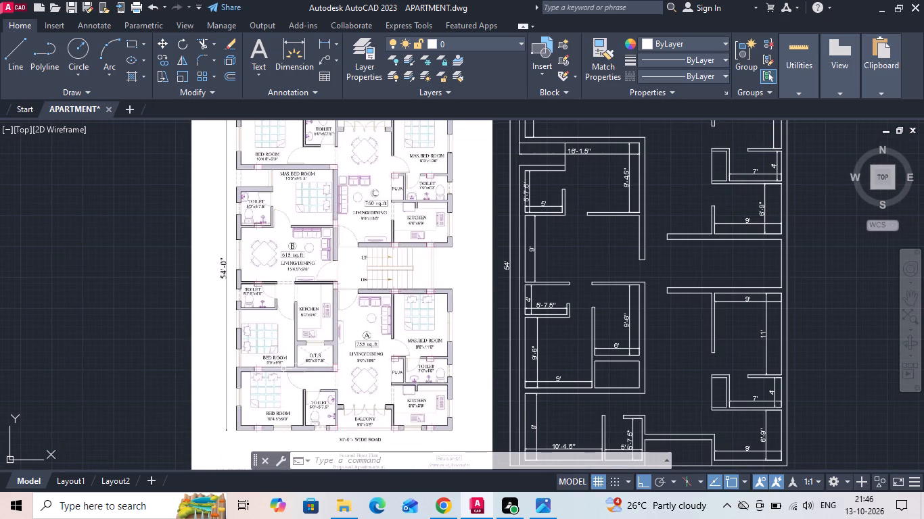
{"action": "scroll", "coordinate": [283, 369], "scroll_direction": "up", "scroll_amount": 1}
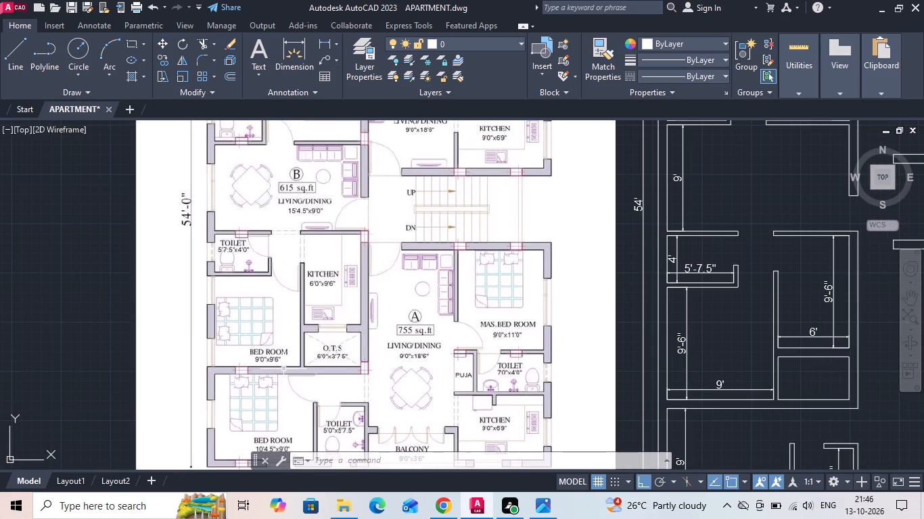
{"action": "middle_click_drag", "start_coordinate": [283, 370], "coordinate": [277, 343]}
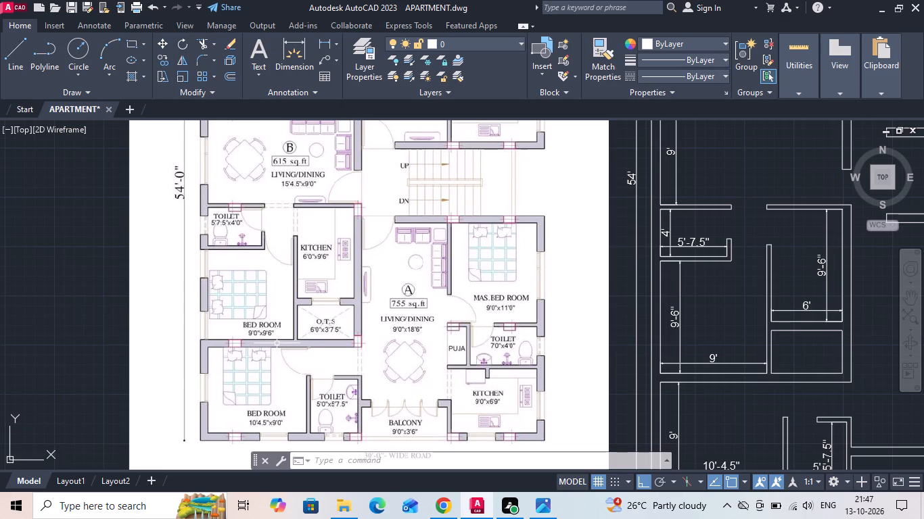
{"action": "scroll", "coordinate": [277, 343], "scroll_direction": "down", "scroll_amount": 1}
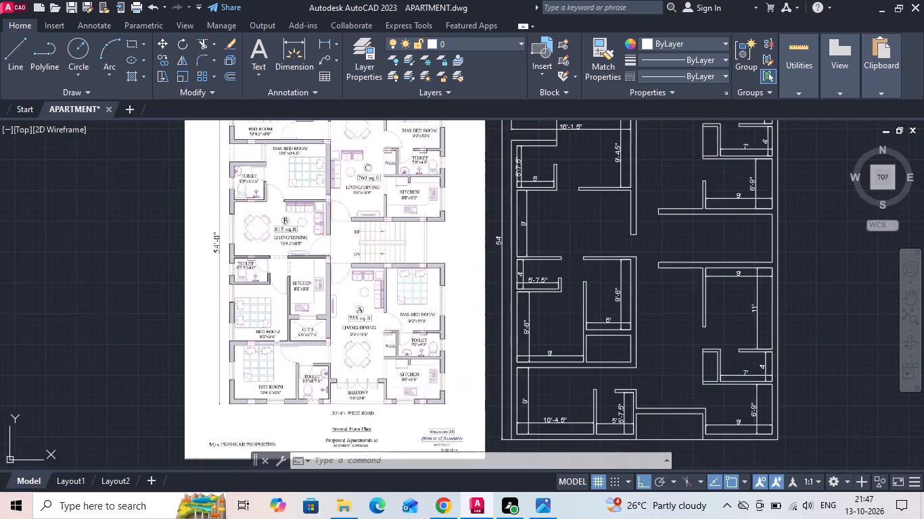
{"action": "scroll", "coordinate": [388, 329], "scroll_direction": "down", "scroll_amount": 1}
{"action": "scroll", "coordinate": [572, 293], "scroll_direction": "up", "scroll_amount": 1}
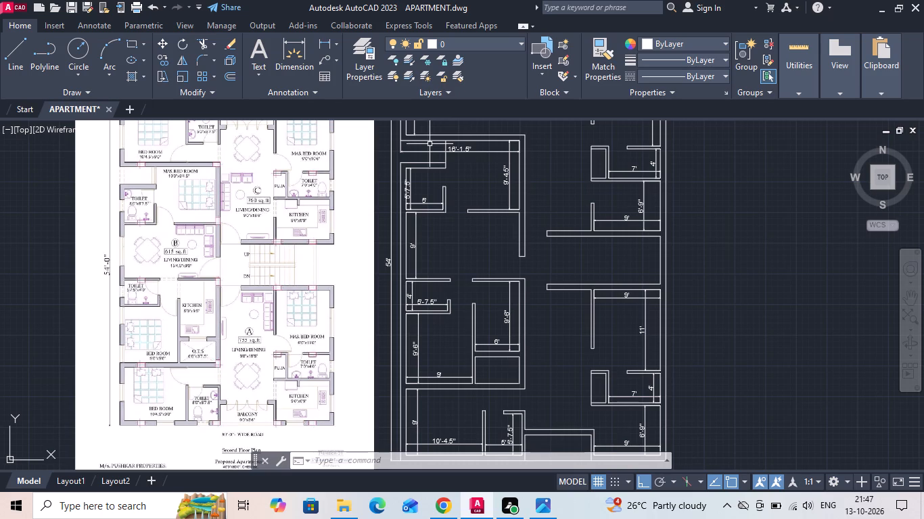
{"action": "scroll", "coordinate": [182, 184], "scroll_direction": "up", "scroll_amount": 2}
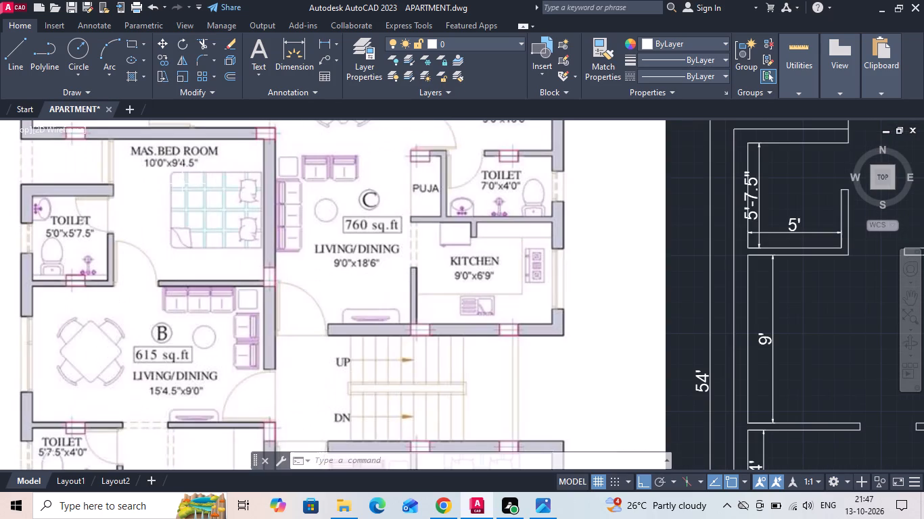
{"action": "scroll", "coordinate": [221, 331], "scroll_direction": "down", "scroll_amount": 2}
{"action": "scroll", "coordinate": [194, 269], "scroll_direction": "up", "scroll_amount": 2}
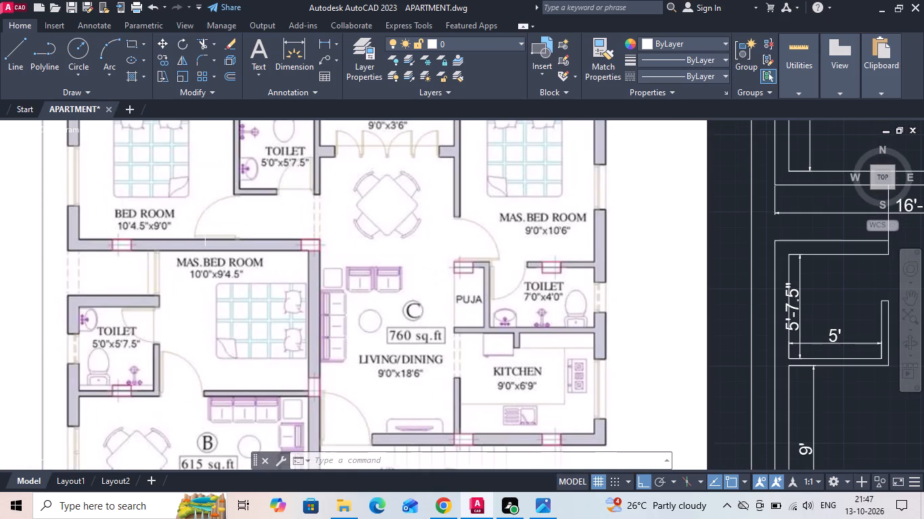
{"action": "scroll", "coordinate": [310, 195], "scroll_direction": "down", "scroll_amount": 1}
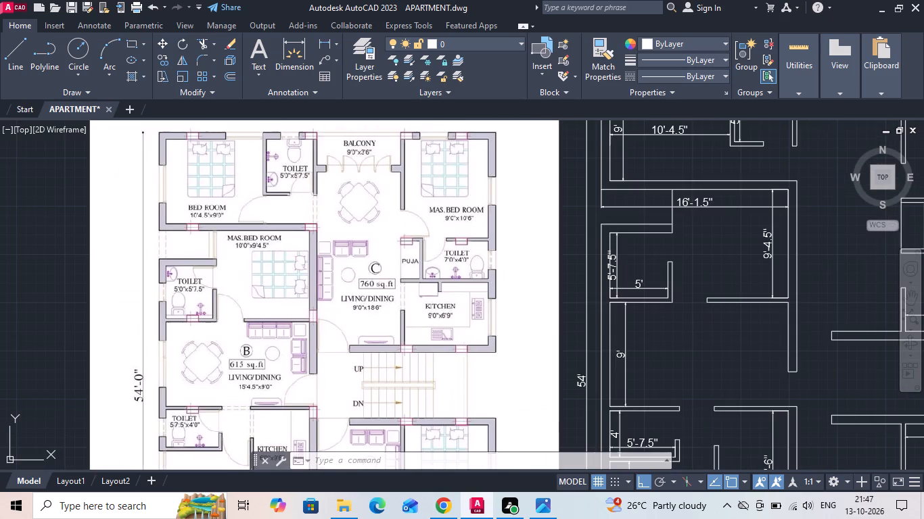
{"action": "scroll", "coordinate": [310, 195], "scroll_direction": "down", "scroll_amount": 2}
{"action": "scroll", "coordinate": [285, 256], "scroll_direction": "up", "scroll_amount": 2}
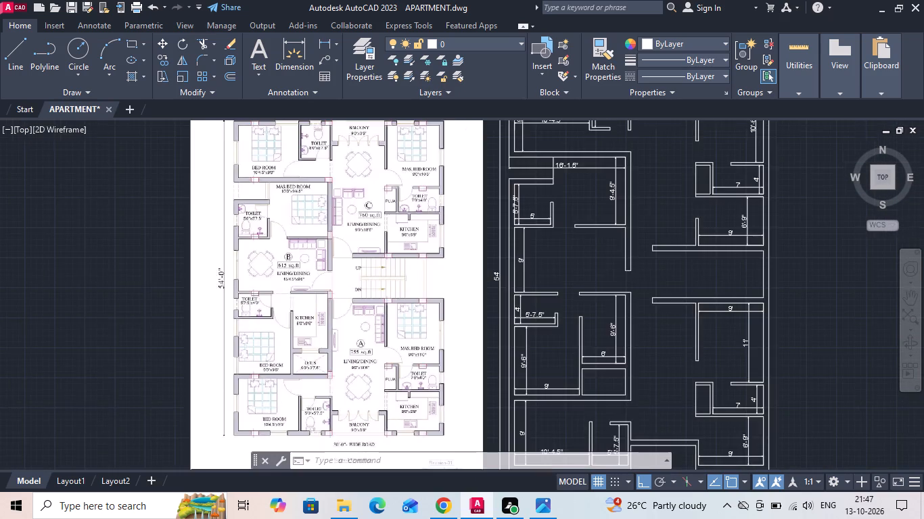
{"action": "scroll", "coordinate": [313, 199], "scroll_direction": "down", "scroll_amount": 2}
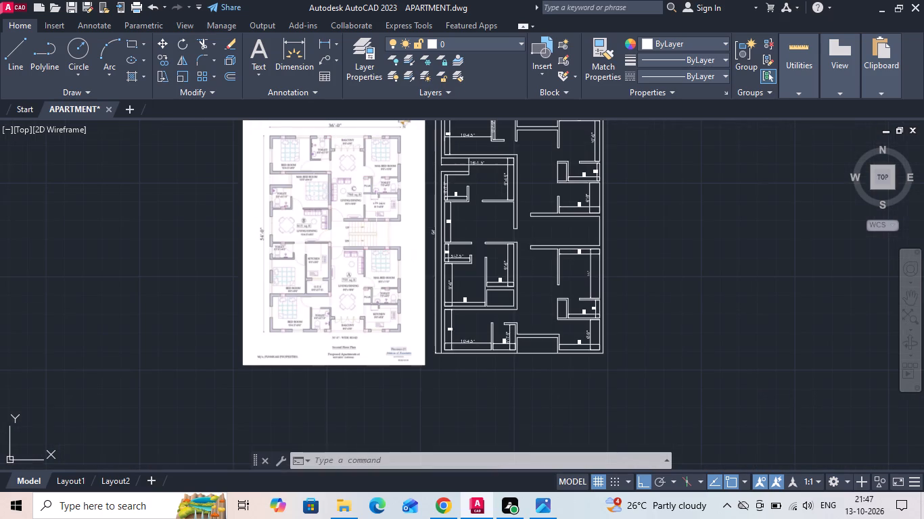
{"action": "scroll", "coordinate": [440, 285], "scroll_direction": "up", "scroll_amount": 2}
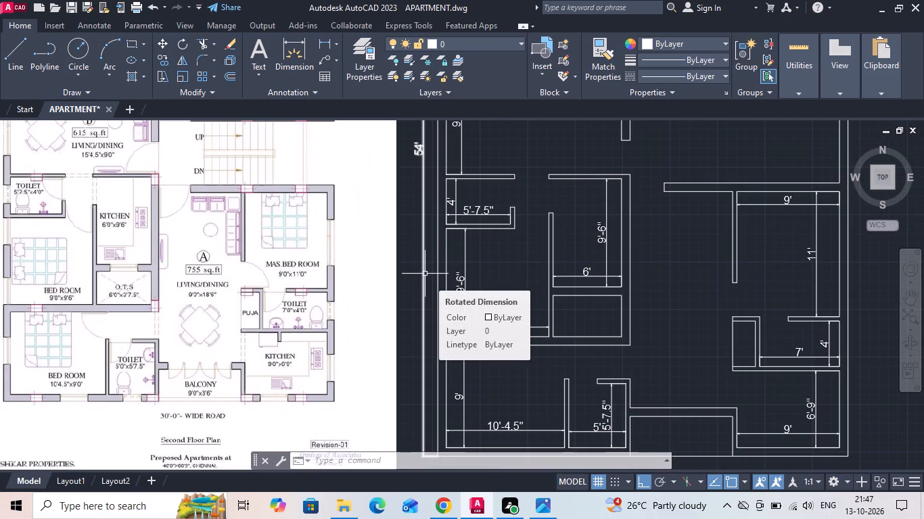
Save the apartment drawing.
{"action": "key", "text": "ctrl+s"}
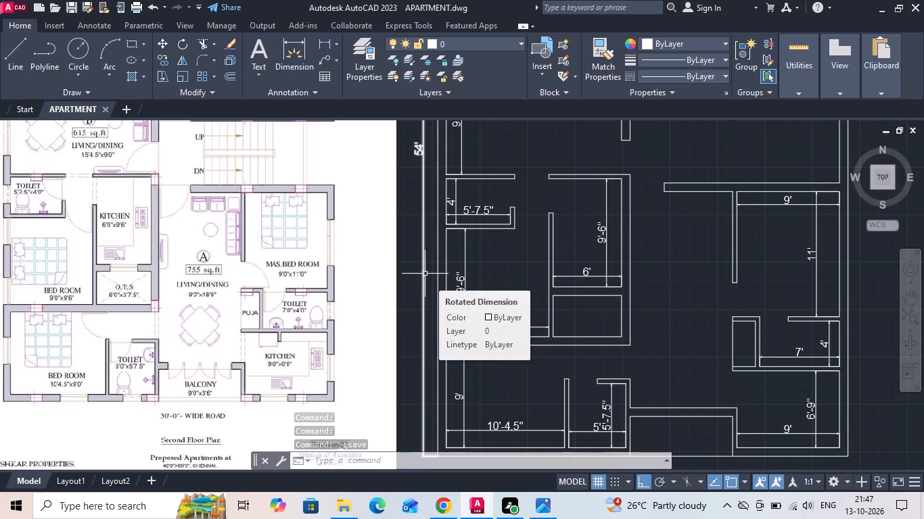
Measure the area of apartment B by tracing the four outer corners of its walls.
{"action": "scroll", "coordinate": [441, 247], "scroll_direction": "down", "scroll_amount": 2}
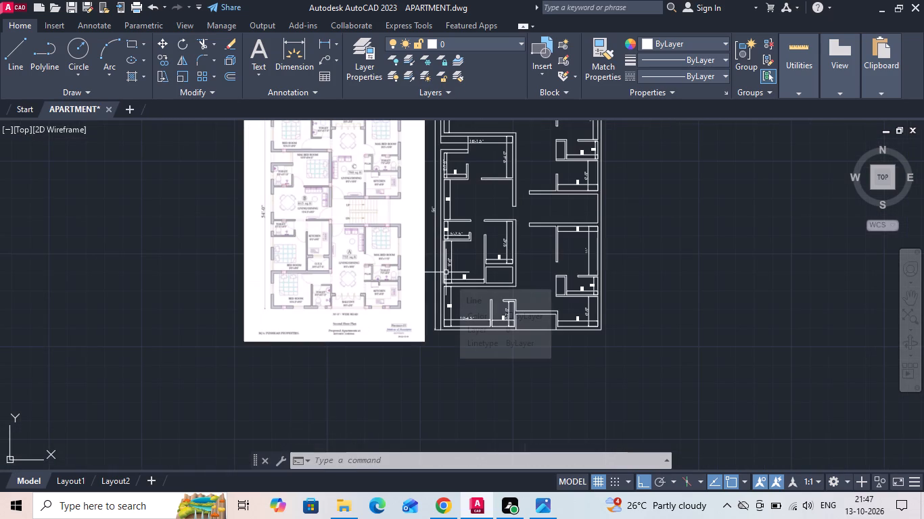
{"action": "type", "text": "AA"}
{"action": "key", "text": "space"}
{"action": "scroll", "coordinate": [465, 268], "scroll_direction": "up", "scroll_amount": 2}
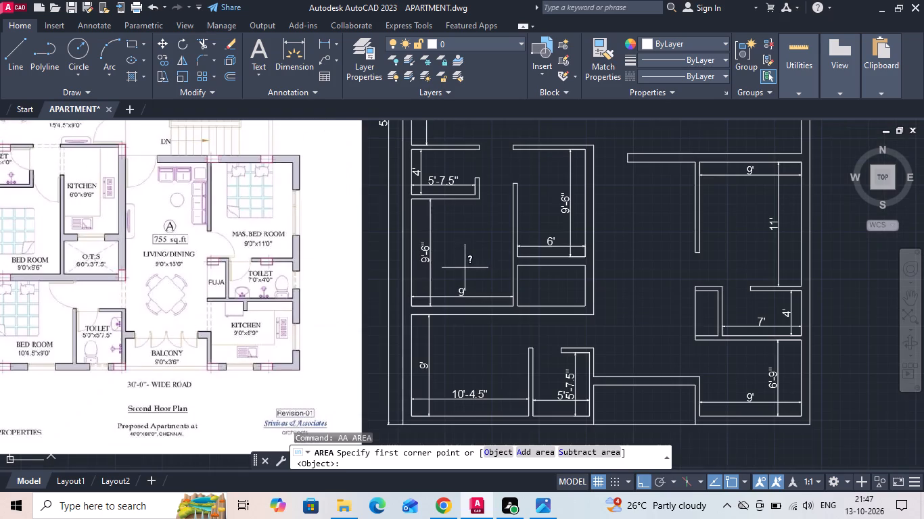
{"action": "scroll", "coordinate": [407, 322], "scroll_direction": "up", "scroll_amount": 2}
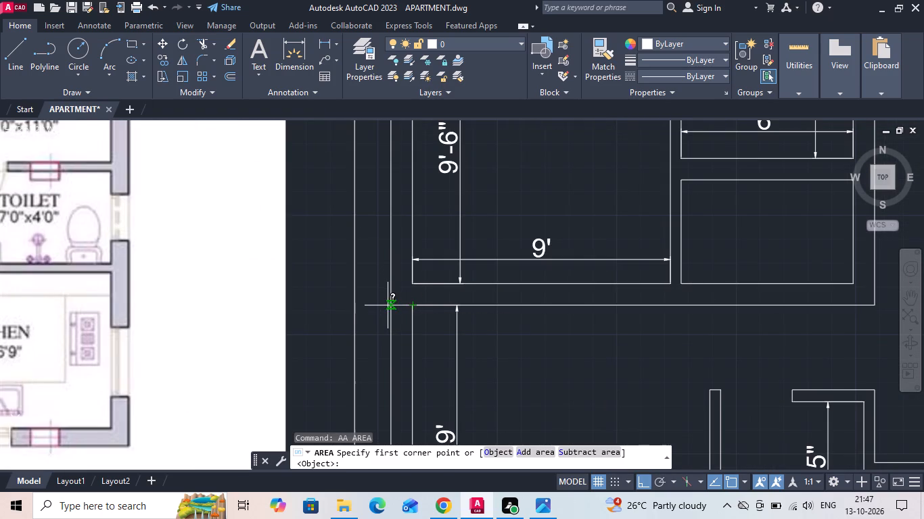
{"action": "left_click", "coordinate": [388, 305]}
{"action": "middle_click_drag", "start_coordinate": [656, 330], "coordinate": [567, 332]}
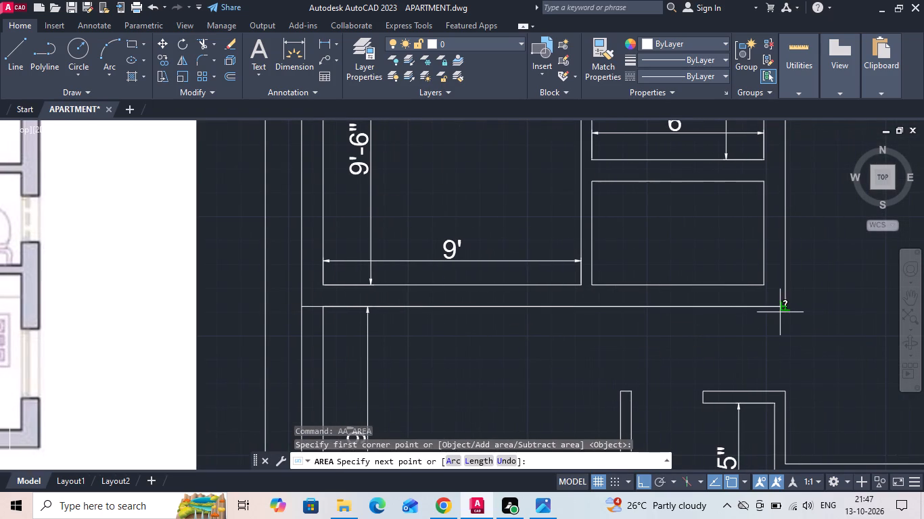
{"action": "left_click_drag", "start_coordinate": [785, 309], "coordinate": [775, 310]}
{"action": "scroll", "coordinate": [643, 377], "scroll_direction": "down", "scroll_amount": 2}
{"action": "middle_click_drag", "start_coordinate": [704, 205], "coordinate": [646, 378]}
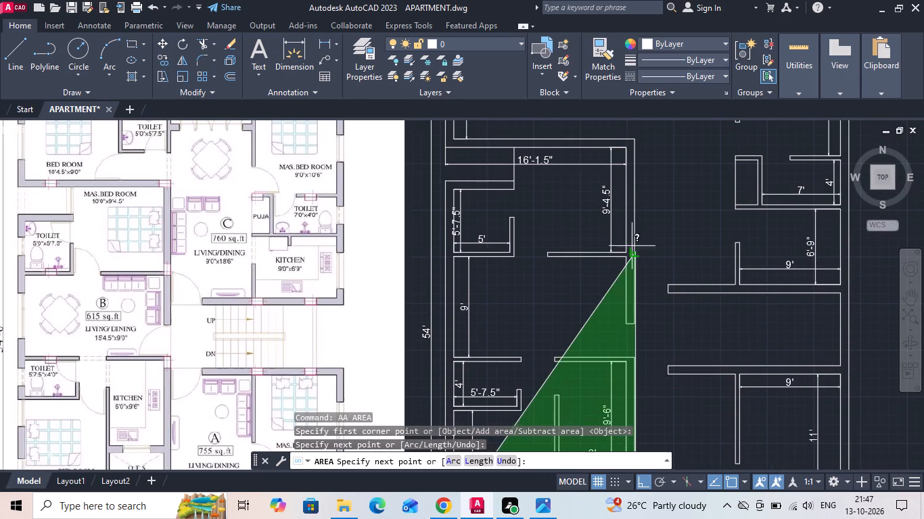
{"action": "left_click", "coordinate": [635, 141]}
{"action": "scroll", "coordinate": [471, 142], "scroll_direction": "up", "scroll_amount": 1}
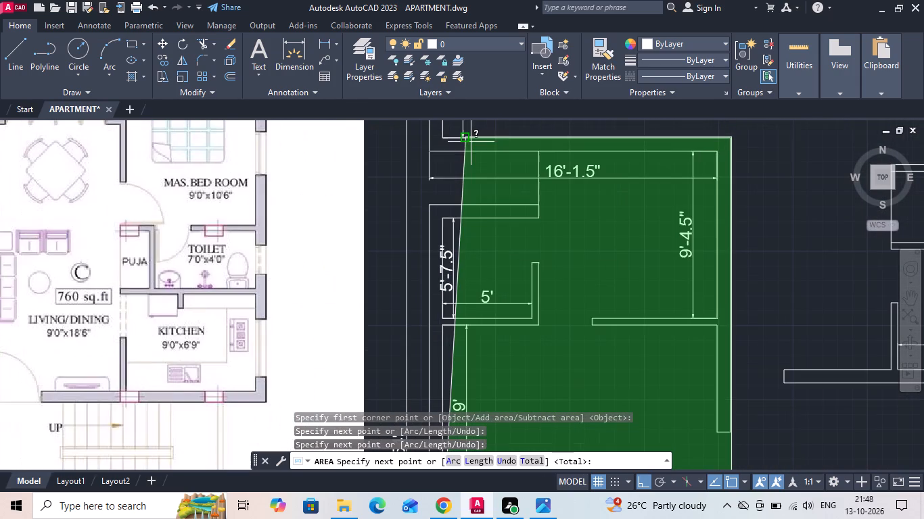
{"action": "left_click", "coordinate": [427, 139]}
{"action": "scroll", "coordinate": [427, 139], "scroll_direction": "down", "scroll_amount": 2}
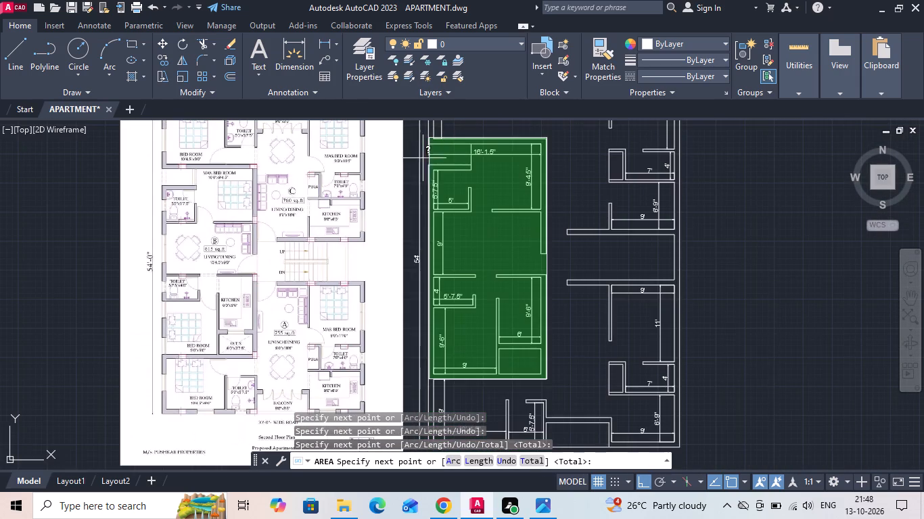
{"action": "scroll", "coordinate": [430, 392], "scroll_direction": "up", "scroll_amount": 2}
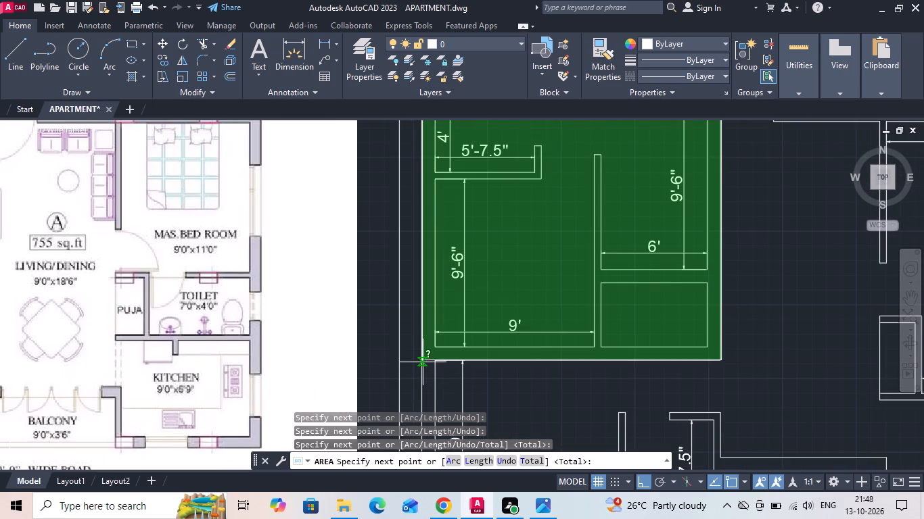
{"action": "left_click", "coordinate": [423, 358]}
{"action": "key", "text": "space"}
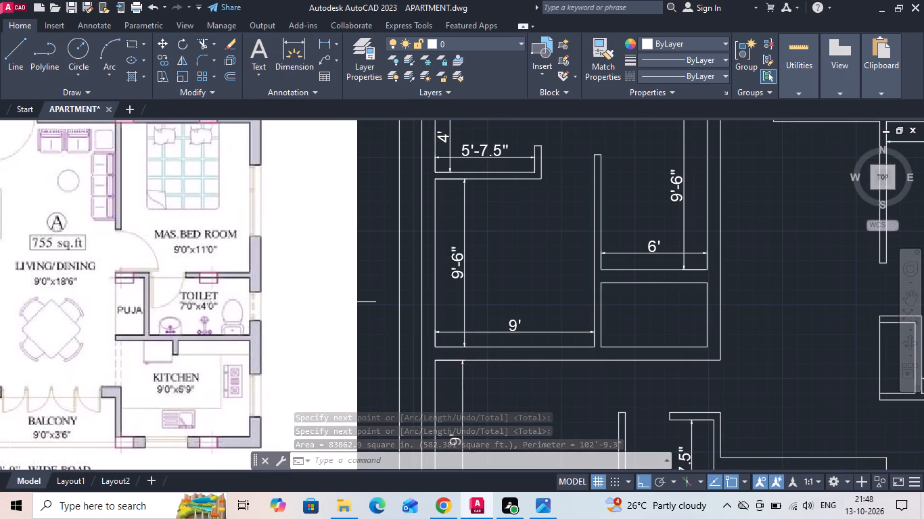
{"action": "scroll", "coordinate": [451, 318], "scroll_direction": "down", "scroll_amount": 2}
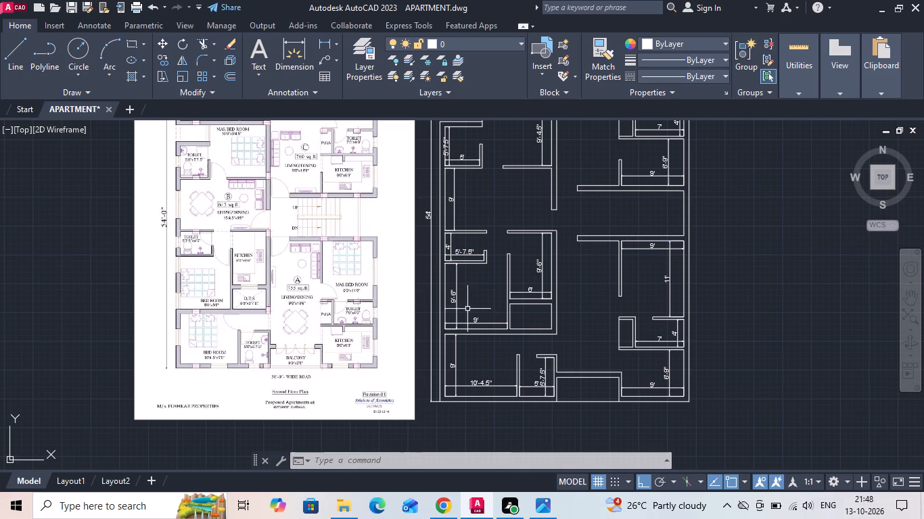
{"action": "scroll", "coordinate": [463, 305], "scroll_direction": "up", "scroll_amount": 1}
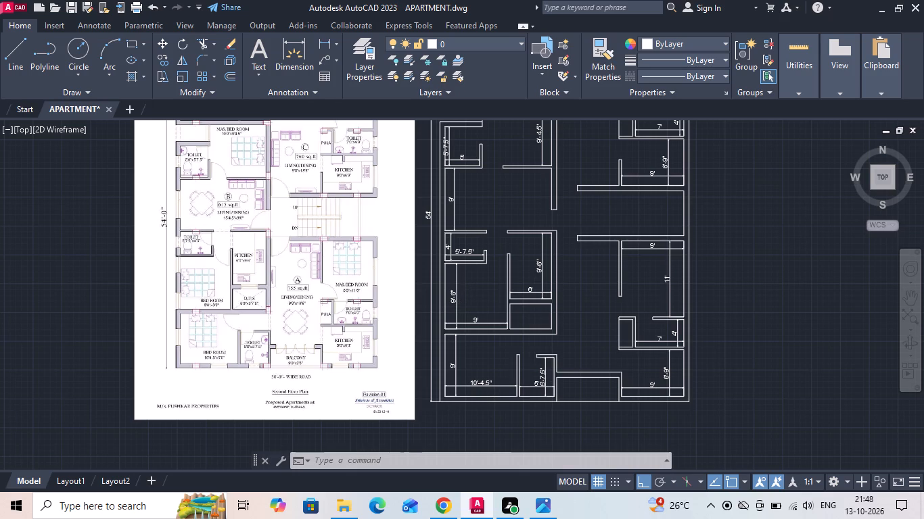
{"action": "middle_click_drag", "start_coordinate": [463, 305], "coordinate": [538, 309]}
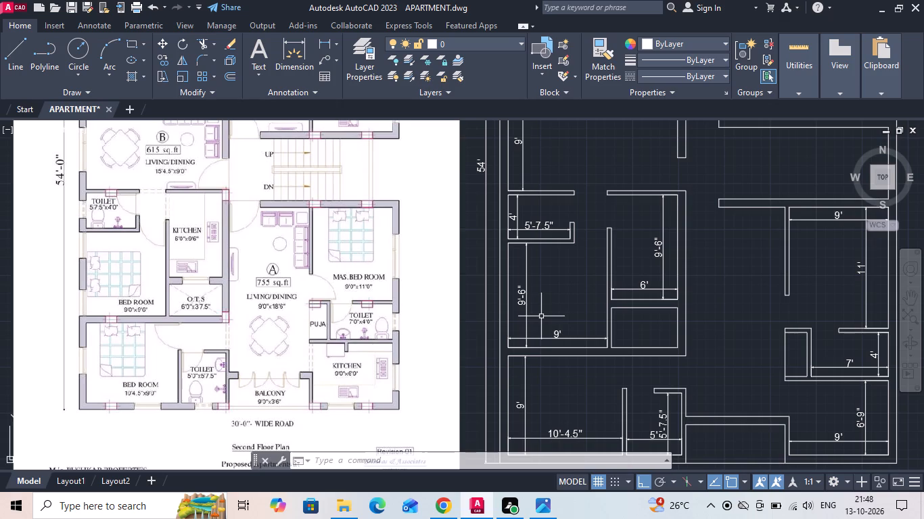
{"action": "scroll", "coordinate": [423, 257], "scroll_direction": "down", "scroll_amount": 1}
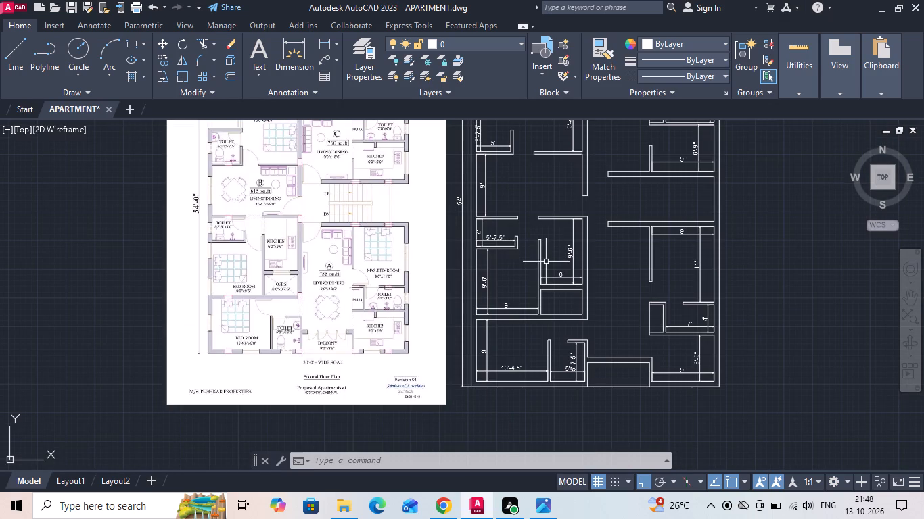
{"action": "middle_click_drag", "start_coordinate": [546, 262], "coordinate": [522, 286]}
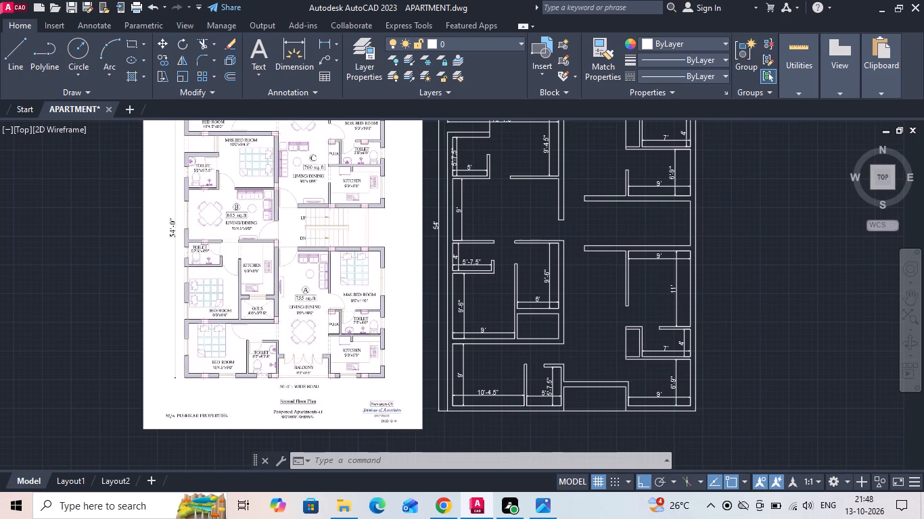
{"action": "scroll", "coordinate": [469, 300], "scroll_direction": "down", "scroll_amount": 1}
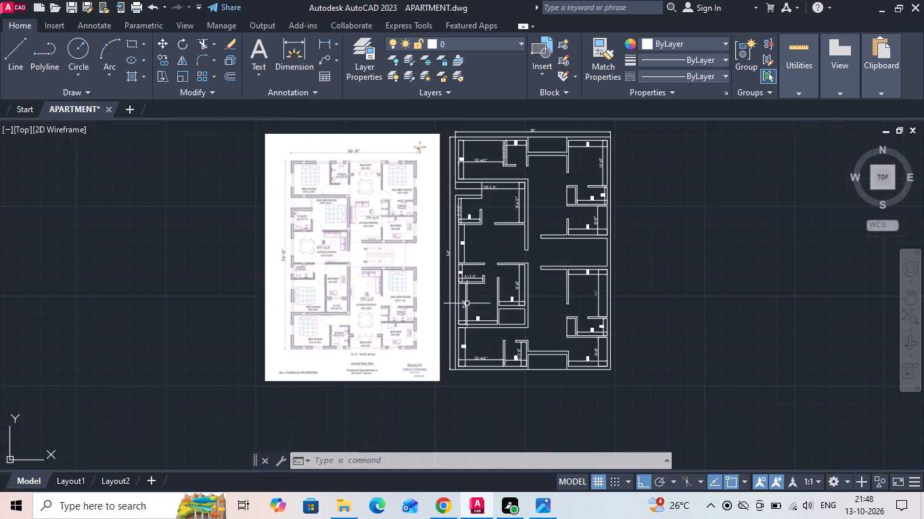
Check the width of the column marked in apartment C's bedroom outer wall on the reference plan.
{"action": "scroll", "coordinate": [319, 186], "scroll_direction": "up", "scroll_amount": 4}
{"action": "scroll", "coordinate": [279, 138], "scroll_direction": "up", "scroll_amount": 1}
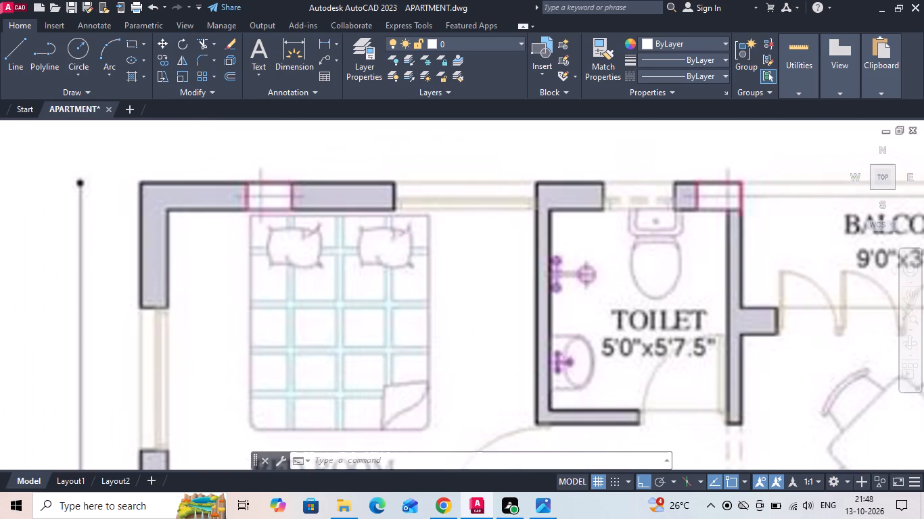
{"action": "left_click", "coordinate": [319, 39]}
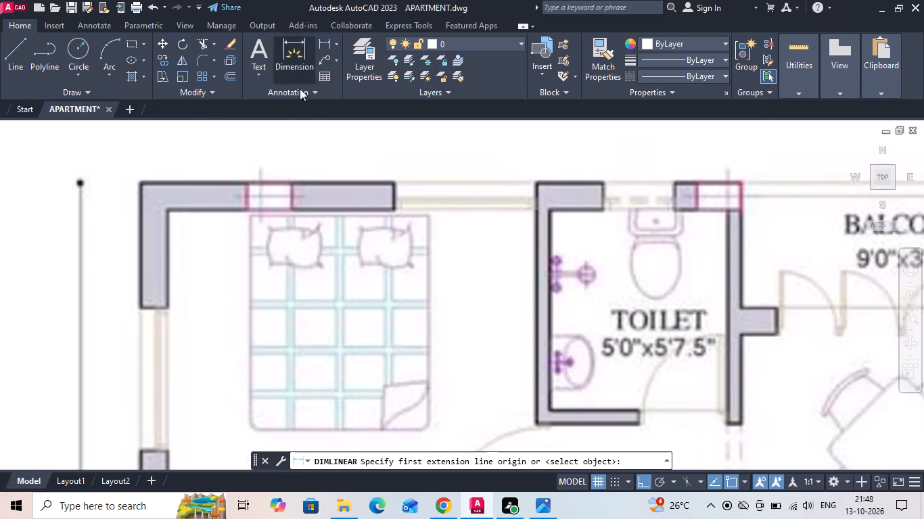
{"action": "scroll", "coordinate": [258, 157], "scroll_direction": "up", "scroll_amount": 2}
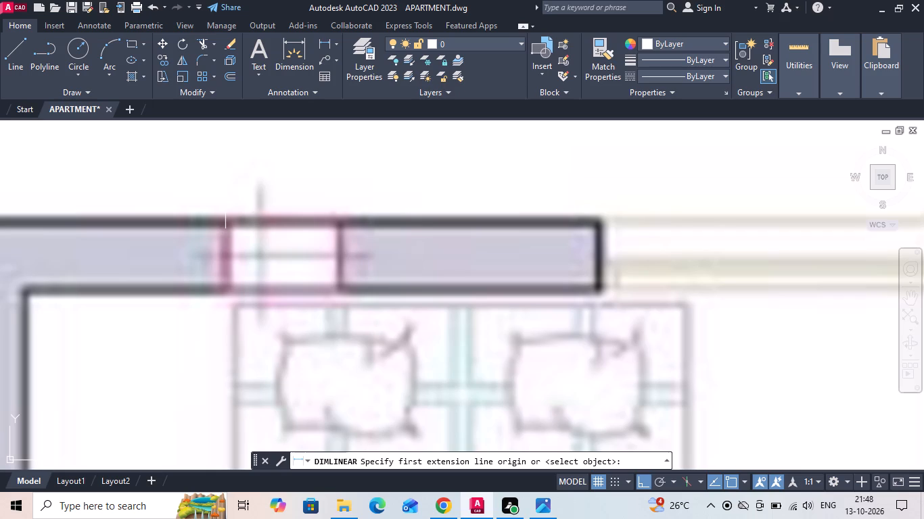
{"action": "left_click", "coordinate": [227, 216]}
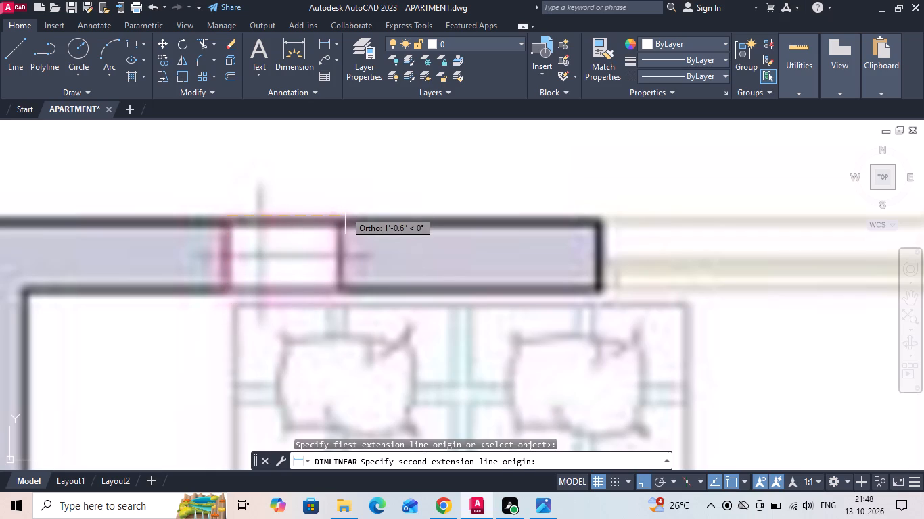
{"action": "key", "text": "Escape"}
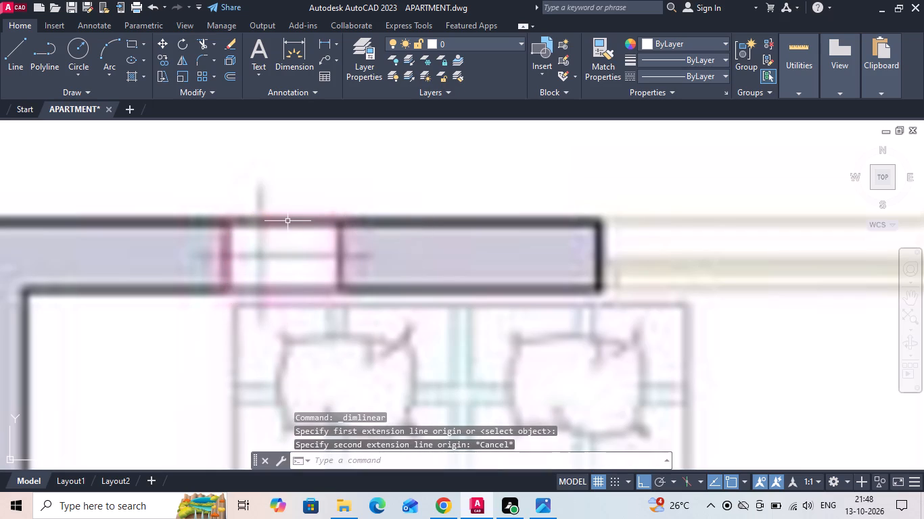
Draw a column rectangle of length 9 and width 12 in apartment B's living/dining area.
{"action": "scroll", "coordinate": [285, 223], "scroll_direction": "down", "scroll_amount": 4}
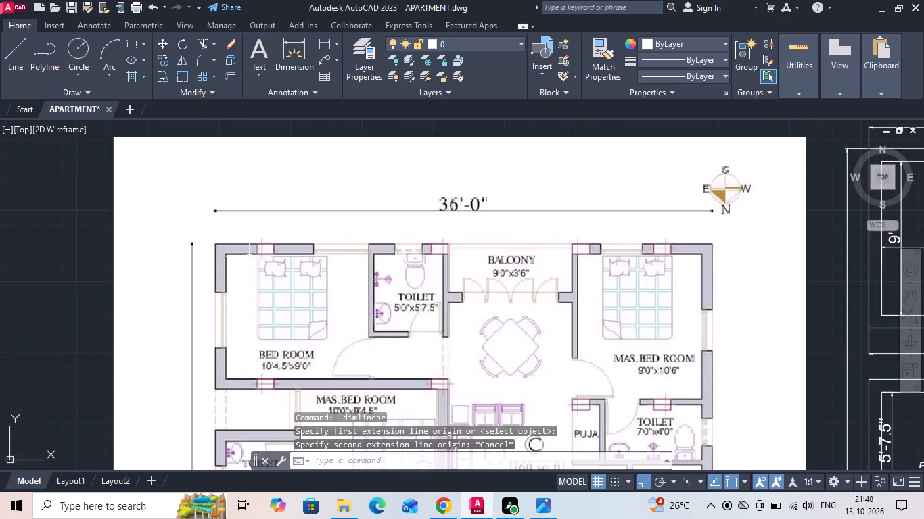
{"action": "key", "text": "r"}
{"action": "type", "text": "EC"}
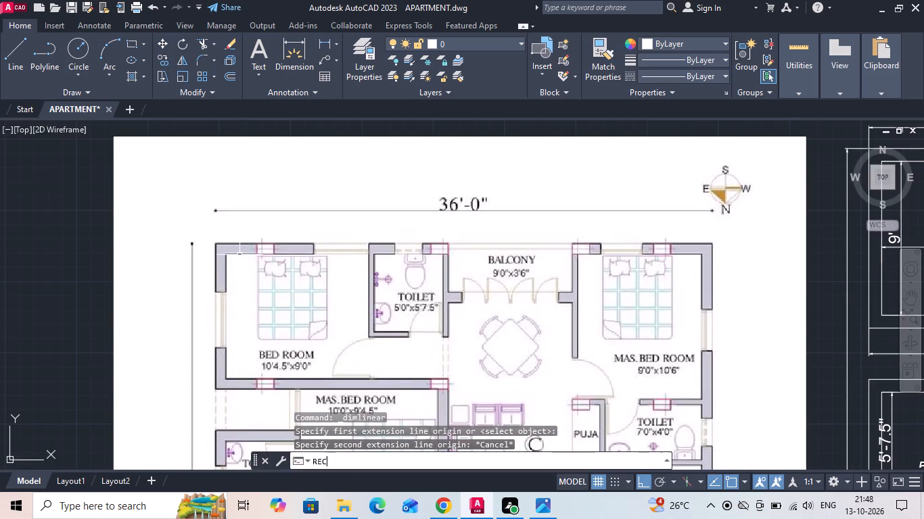
{"action": "scroll", "coordinate": [216, 252], "scroll_direction": "down", "scroll_amount": 2}
{"action": "key", "text": "space"}
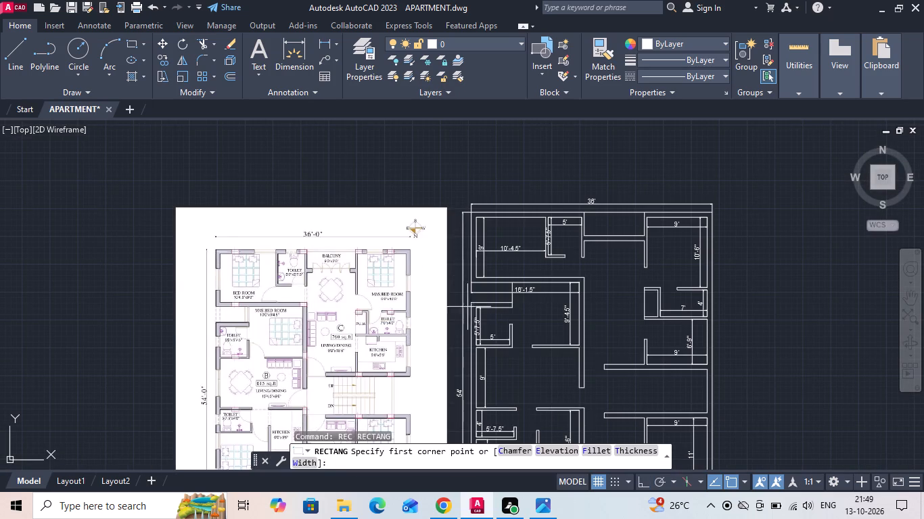
{"action": "scroll", "coordinate": [511, 351], "scroll_direction": "up", "scroll_amount": 1}
{"action": "left_click_drag", "start_coordinate": [514, 378], "coordinate": [520, 385]}
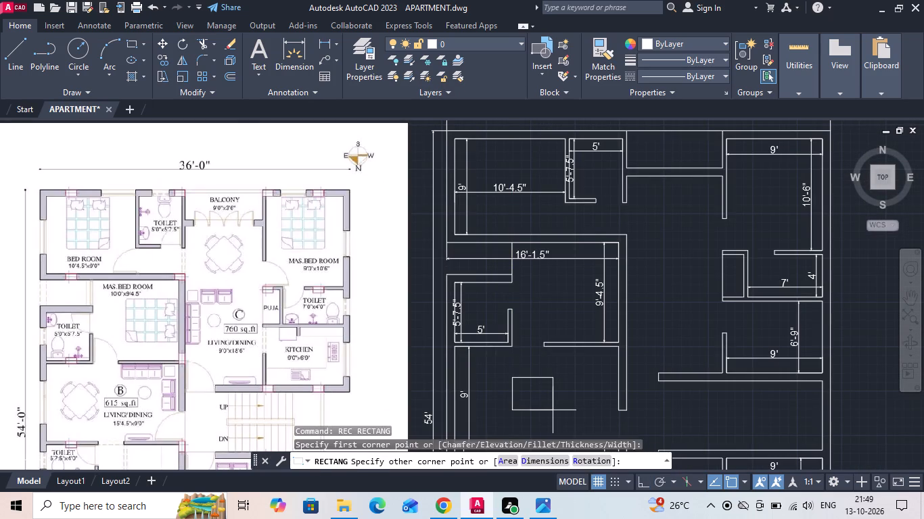
{"action": "type", "text": "D"}
{"action": "key", "text": "space"}
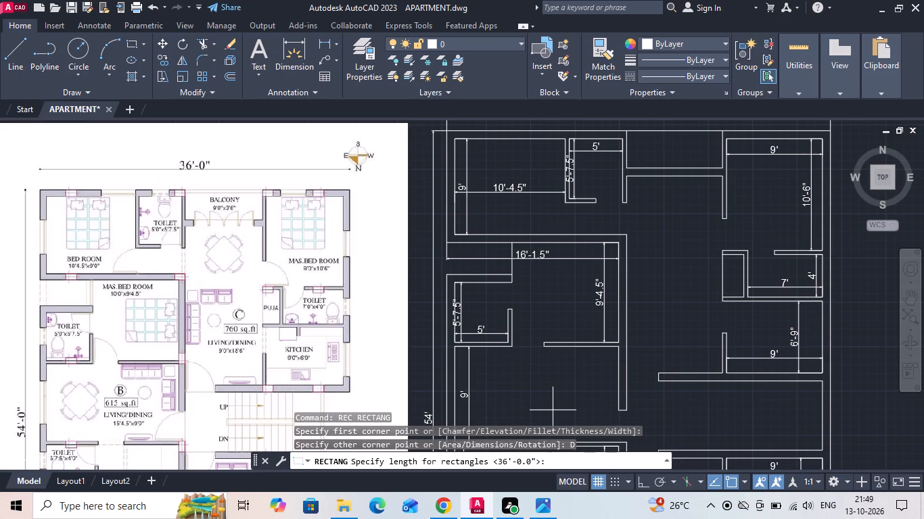
{"action": "key", "text": "9"}
{"action": "key", "text": "Return"}
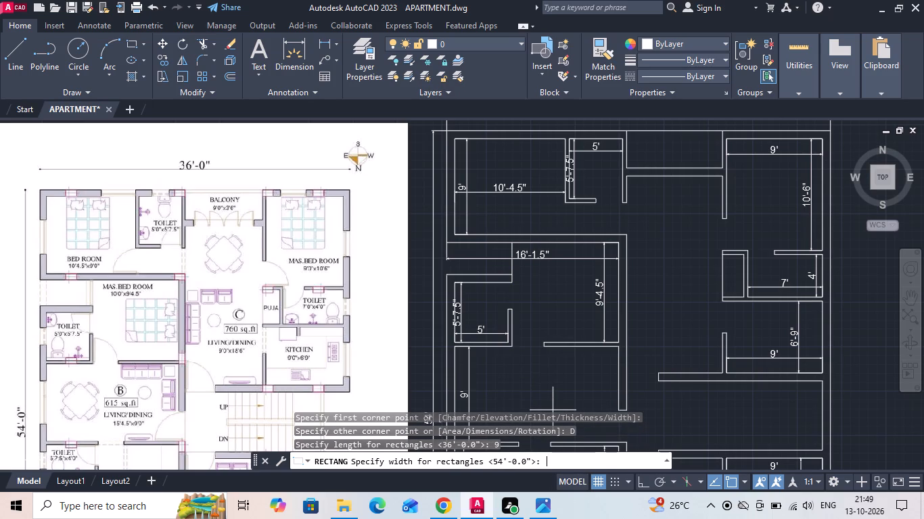
{"action": "type", "text": "12"}
{"action": "key", "text": "Return"}
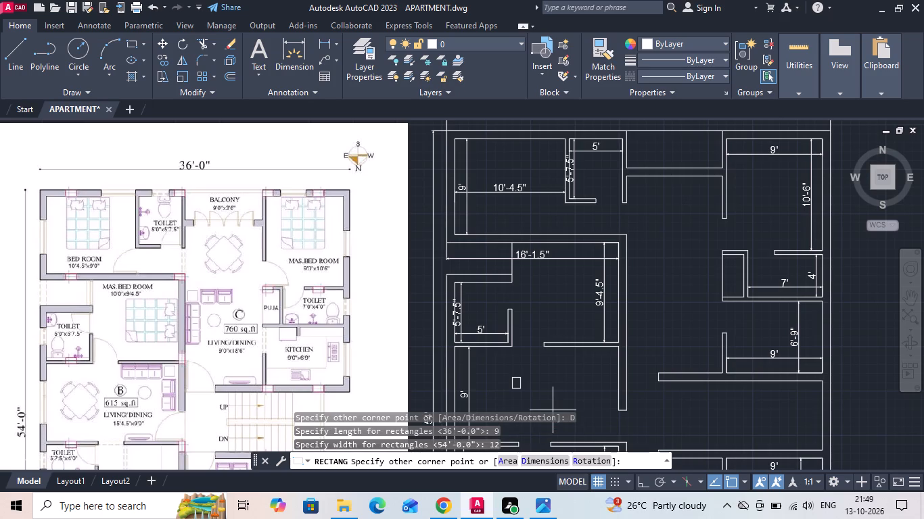
{"action": "left_click", "coordinate": [551, 410]}
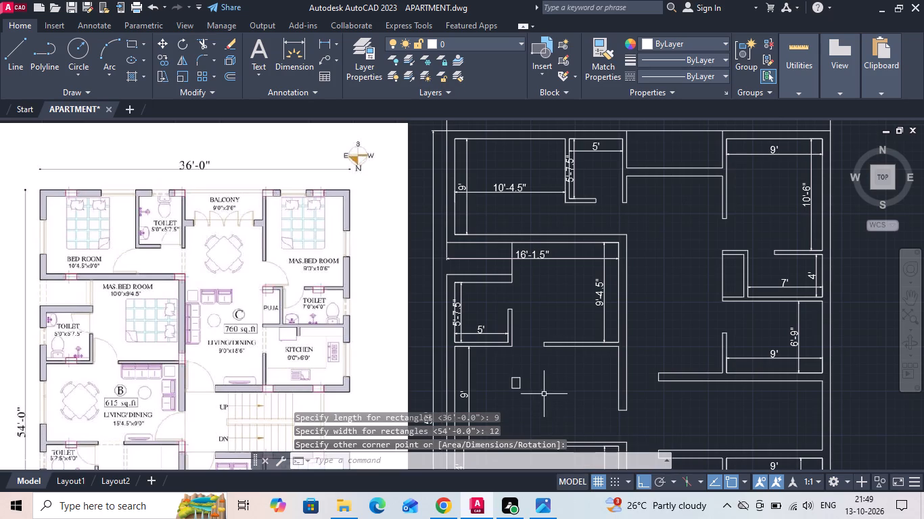
Copy the column rectangle into apartment C's 10'-4.5" bedroom, just inside its outer wall.
{"action": "left_click", "coordinate": [528, 395]}
{"action": "left_click", "coordinate": [517, 380]}
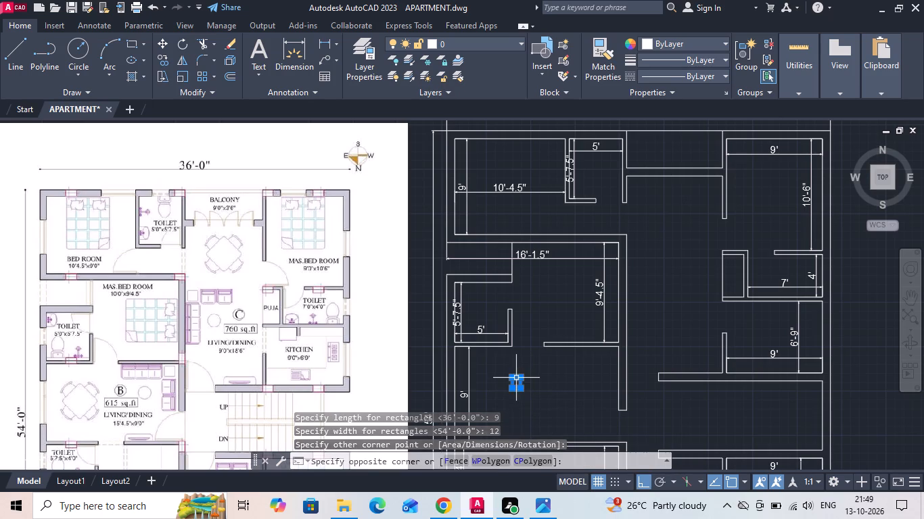
{"action": "right_click", "coordinate": [517, 377]}
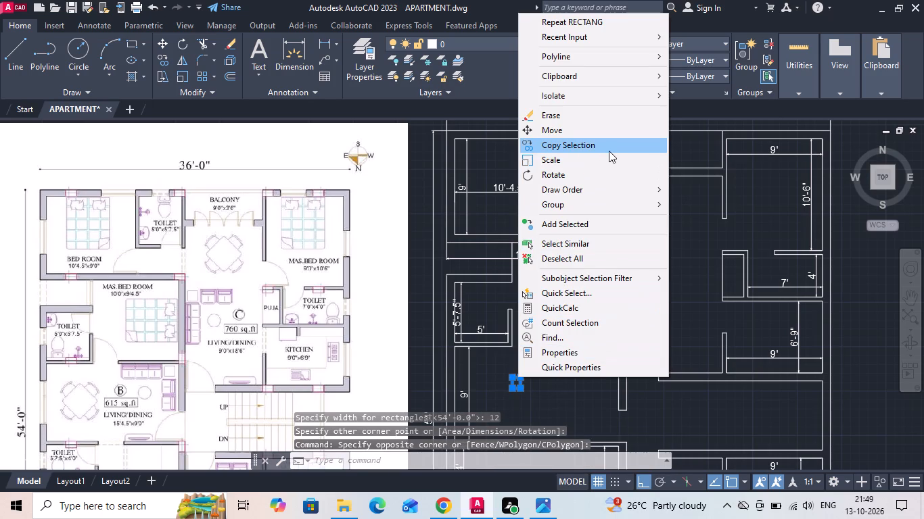
{"action": "left_click", "coordinate": [609, 147]}
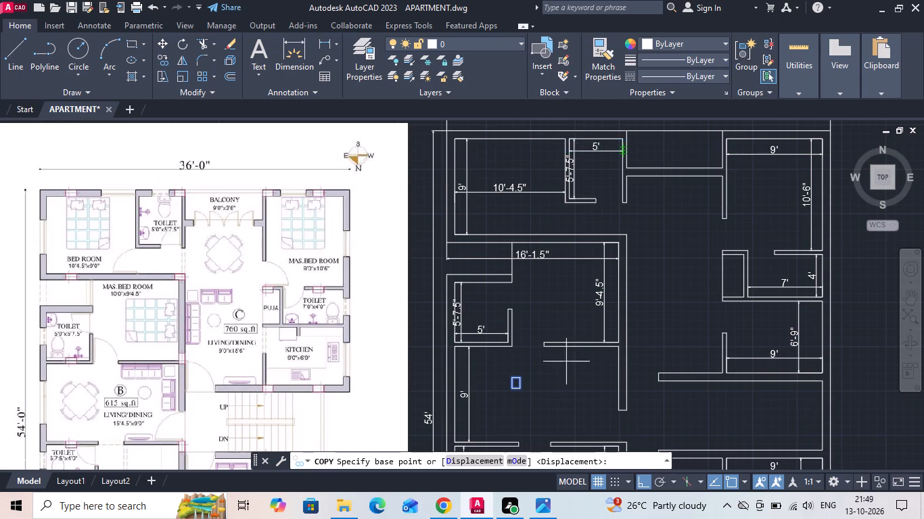
{"action": "left_click", "coordinate": [578, 401]}
{"action": "middle_click_drag", "start_coordinate": [576, 232], "coordinate": [580, 331]}
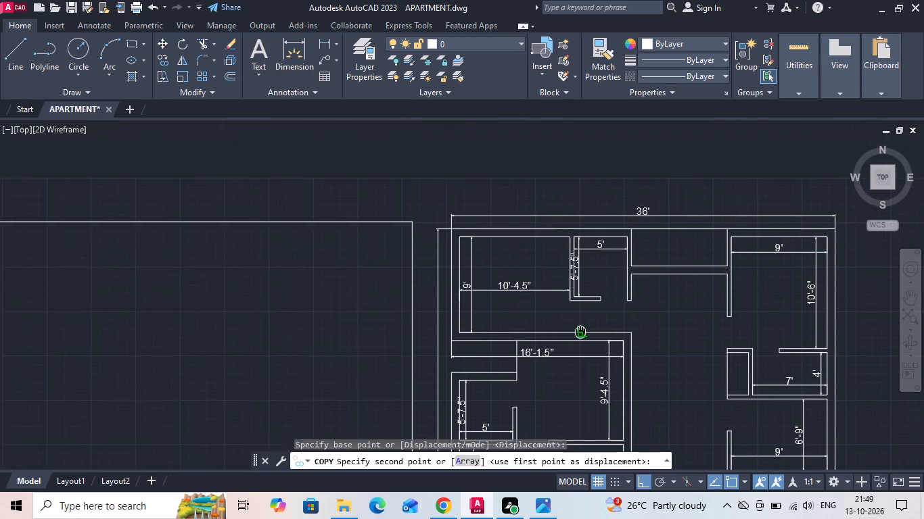
{"action": "scroll", "coordinate": [571, 255], "scroll_direction": "up", "scroll_amount": 2}
{"action": "left_click", "coordinate": [560, 289]}
{"action": "scroll", "coordinate": [560, 289], "scroll_direction": "down", "scroll_amount": 1}
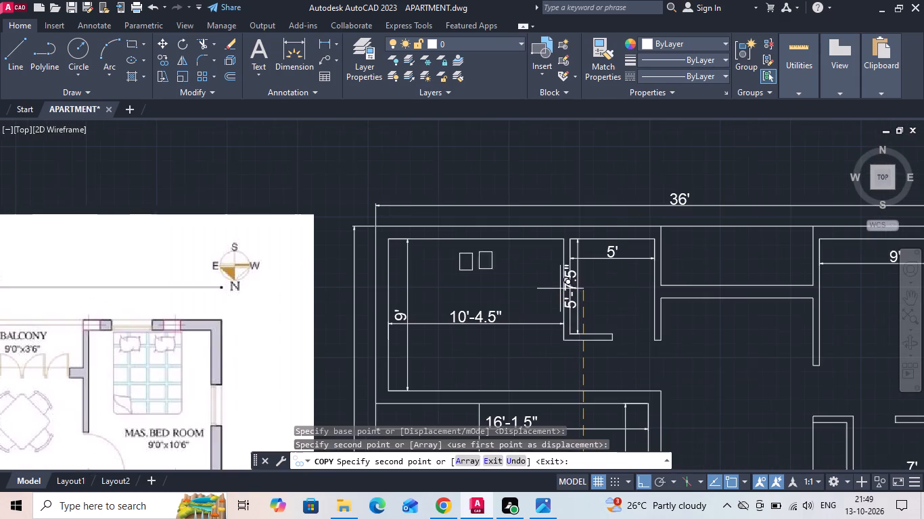
{"action": "key", "text": "Escape"}
Draw a line across the outer wall of apartment C's 5' toilet, starting at the midpoint of the wall's inner face.
{"action": "middle_click_drag", "start_coordinate": [442, 282], "coordinate": [634, 206]}
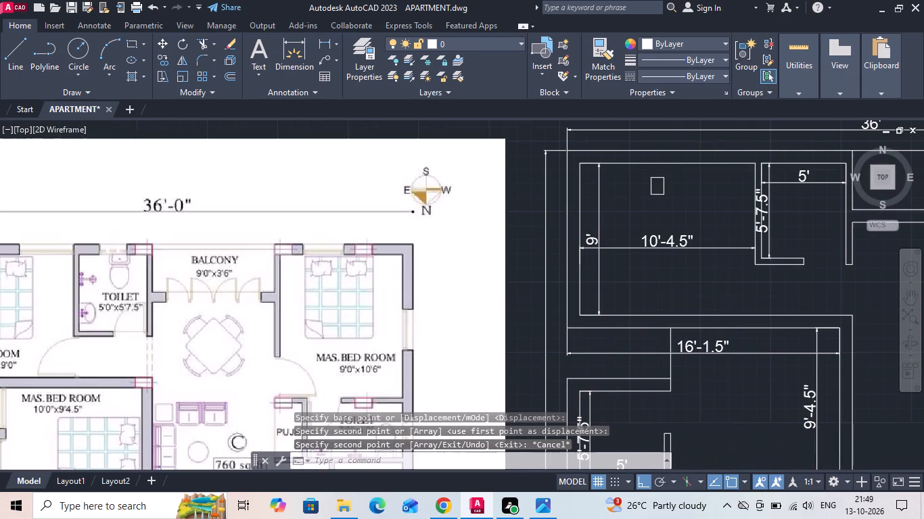
{"action": "scroll", "coordinate": [264, 261], "scroll_direction": "up", "scroll_amount": 1}
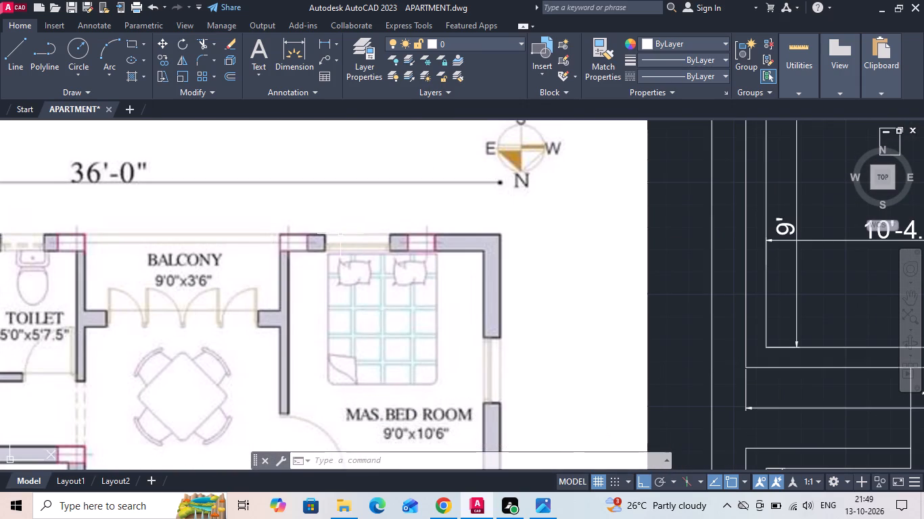
{"action": "scroll", "coordinate": [321, 230], "scroll_direction": "down", "scroll_amount": 1}
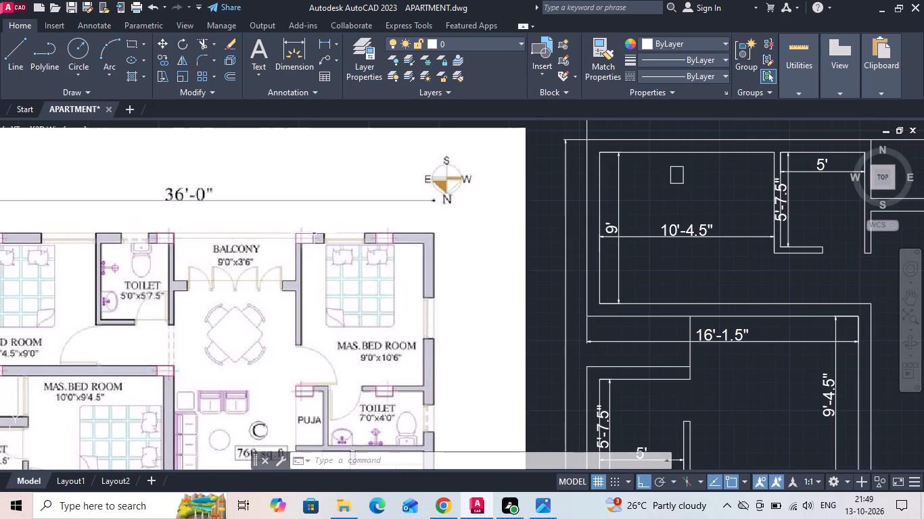
{"action": "scroll", "coordinate": [143, 289], "scroll_direction": "down", "scroll_amount": 1}
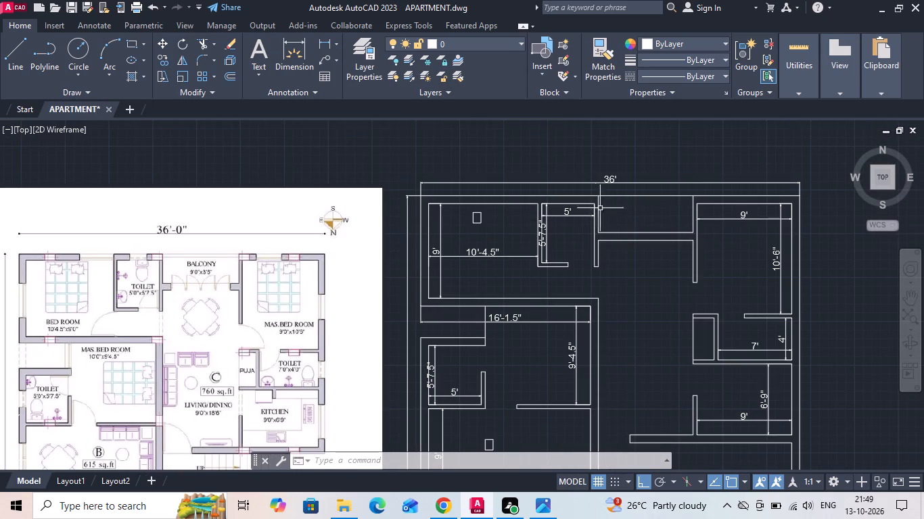
{"action": "scroll", "coordinate": [591, 204], "scroll_direction": "up", "scroll_amount": 3}
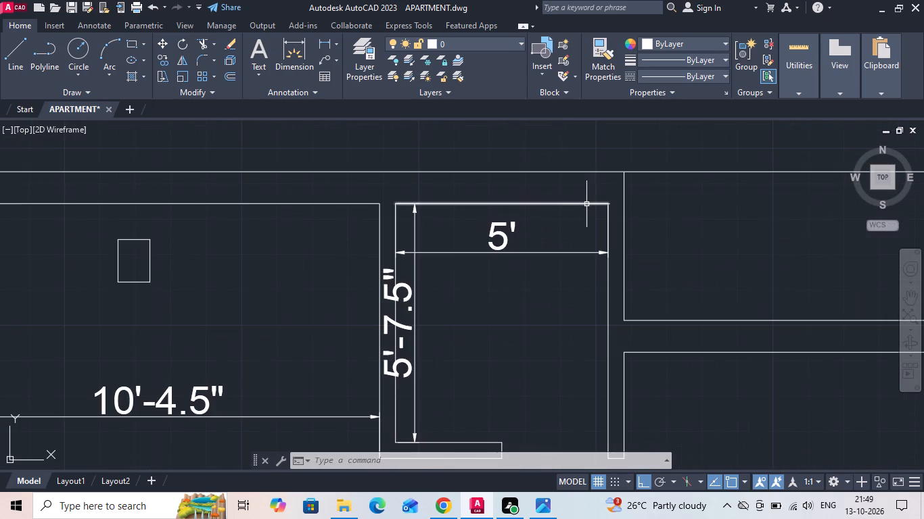
{"action": "type", "text": "L"}
{"action": "key", "text": "space"}
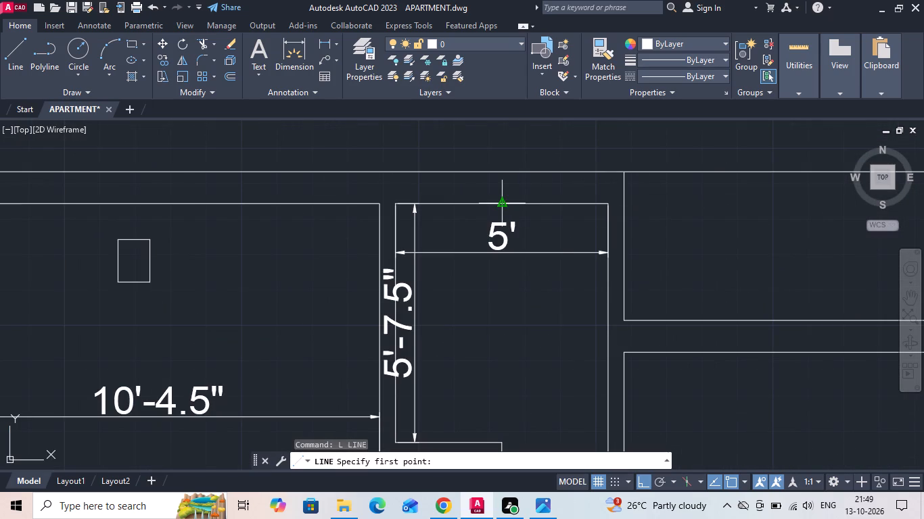
{"action": "left_click", "coordinate": [505, 204]}
{"action": "middle_click_drag", "start_coordinate": [513, 174], "coordinate": [507, 220]}
{"action": "left_click", "coordinate": [506, 193]}
{"action": "key", "text": "Escape"}
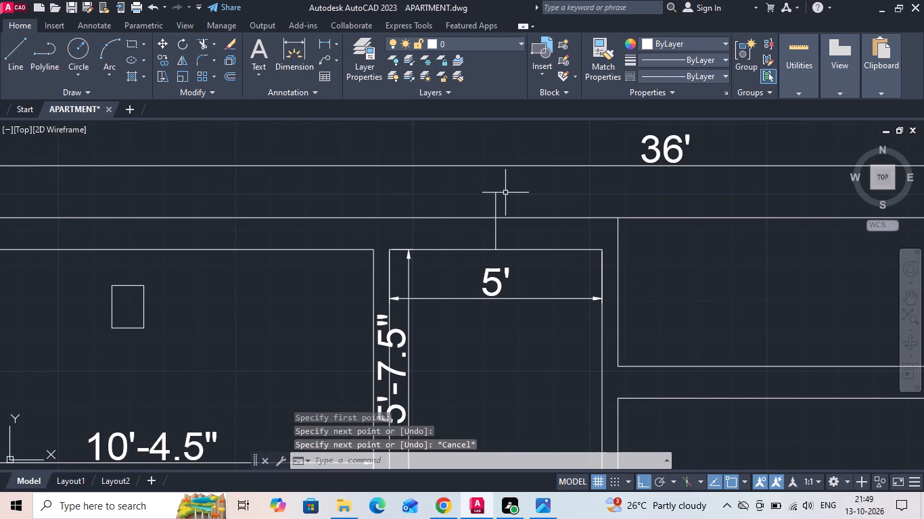
Offset the line across the toilet's outer wall by 1' to both sides.
{"action": "key", "text": "o"}
{"action": "key", "text": "space"}
{"action": "type", "text": "1"}
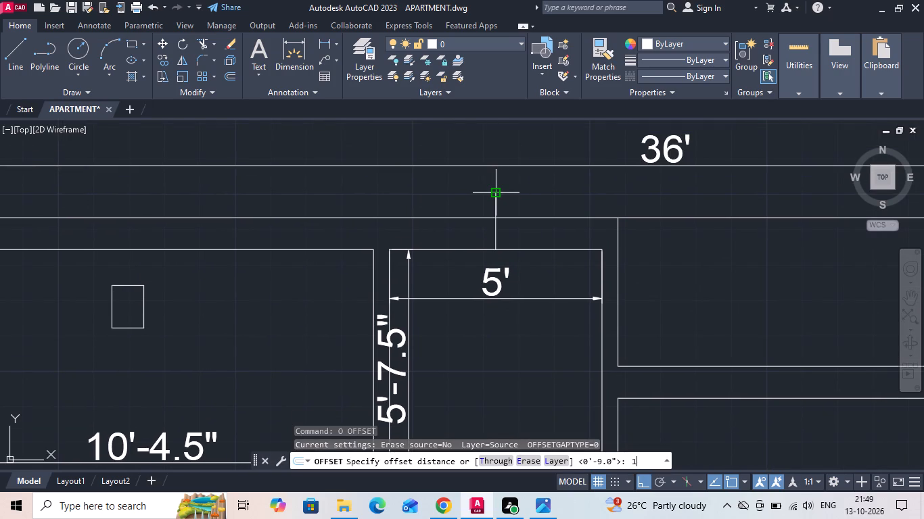
{"action": "type", "text": "'"}
{"action": "key", "text": "space"}
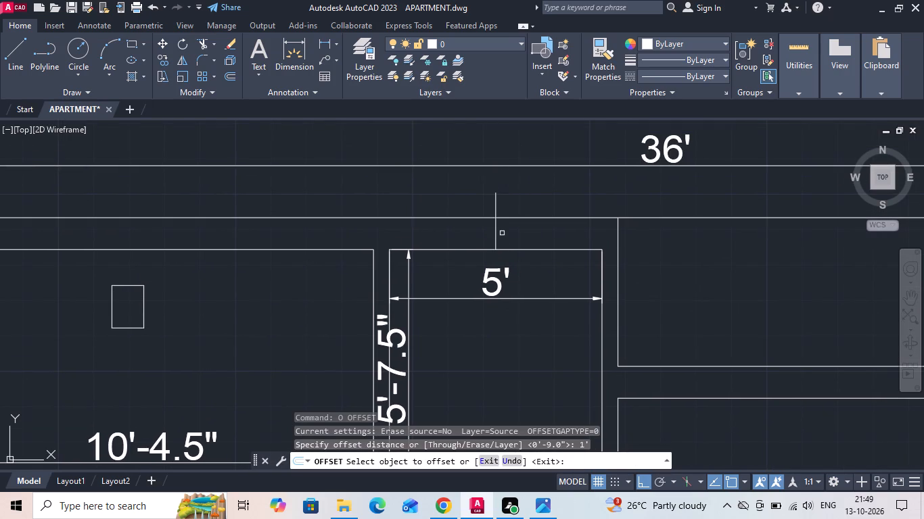
{"action": "left_click", "coordinate": [494, 229]}
{"action": "left_click", "coordinate": [460, 237]}
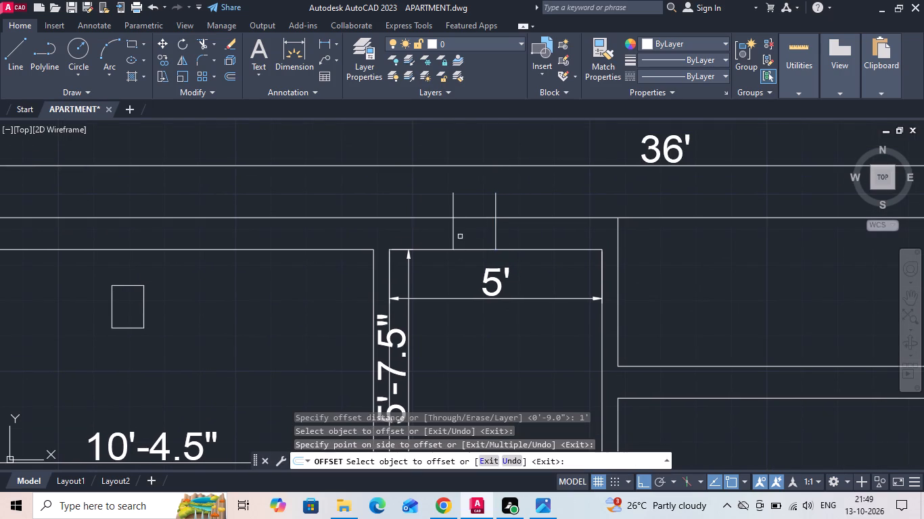
{"action": "left_click", "coordinate": [496, 236]}
{"action": "left_click", "coordinate": [564, 239]}
{"action": "key", "text": "Escape"}
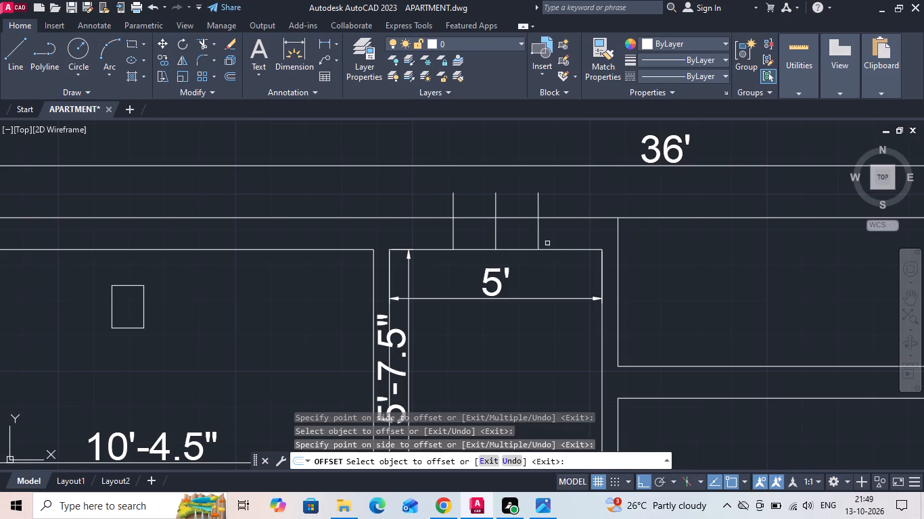
Copy the column rectangle within the 10'-4.5" bedroom, placing the copy nearer the toilet.
{"action": "left_click_drag", "start_coordinate": [204, 300], "coordinate": [163, 311]}
{"action": "left_click", "coordinate": [124, 314]}
{"action": "right_click", "coordinate": [124, 314]}
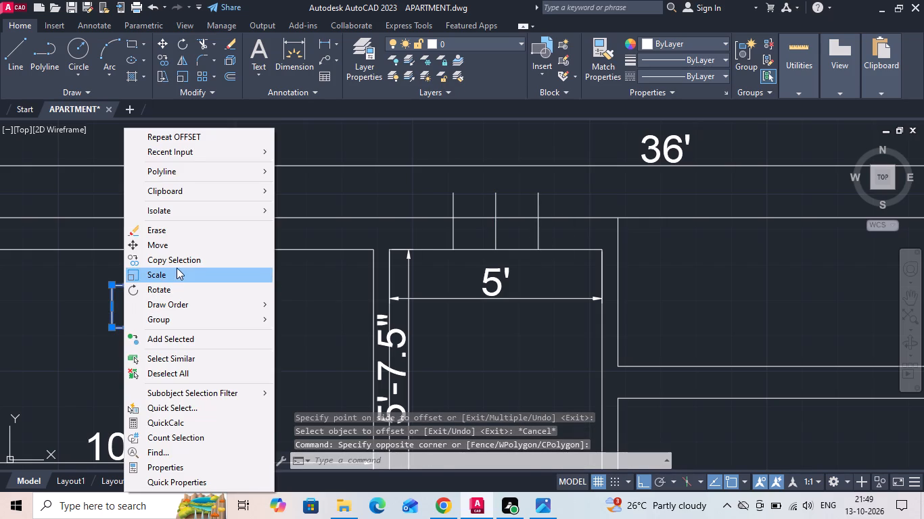
{"action": "left_click", "coordinate": [180, 264]}
{"action": "left_click_drag", "start_coordinate": [248, 315], "coordinate": [301, 299]}
{"action": "left_click", "coordinate": [360, 285]}
{"action": "key", "text": "Escape"}
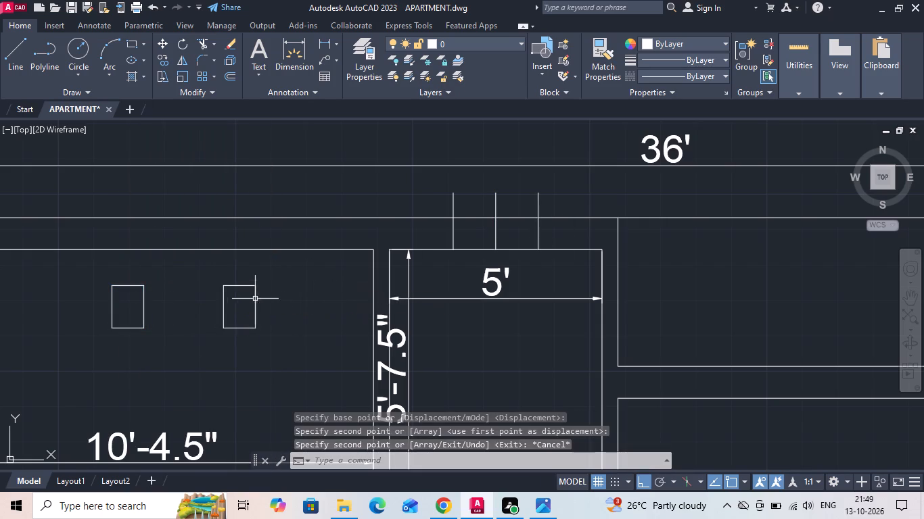
Fill both column rectangles in the 10'-4.5" bedroom with a SOLID hatch in red.
{"action": "type", "text": "H"}
{"action": "key", "text": "space"}
{"action": "left_click", "coordinate": [238, 309]}
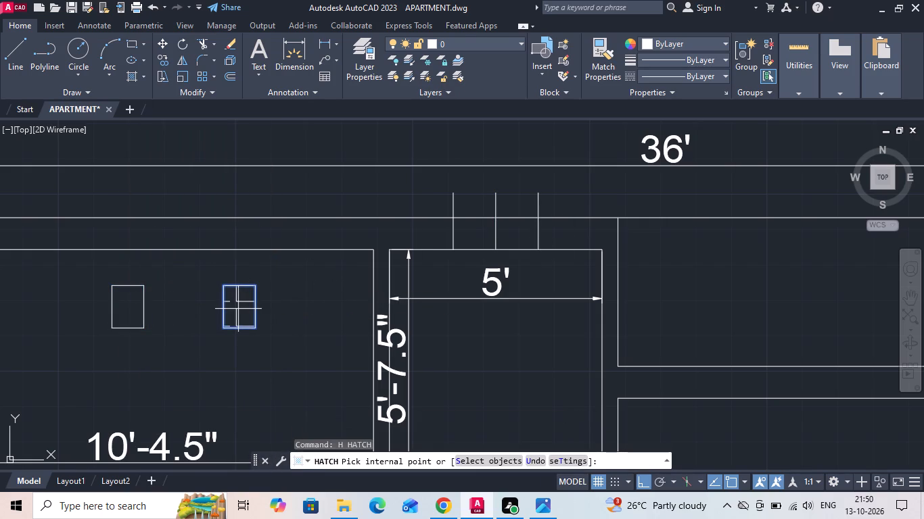
{"action": "left_click", "coordinate": [115, 69]}
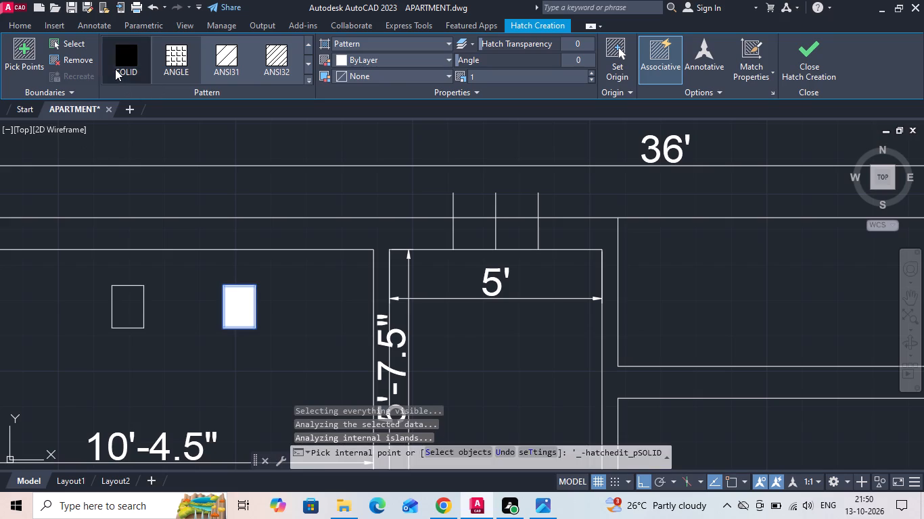
{"action": "left_click", "coordinate": [342, 61]}
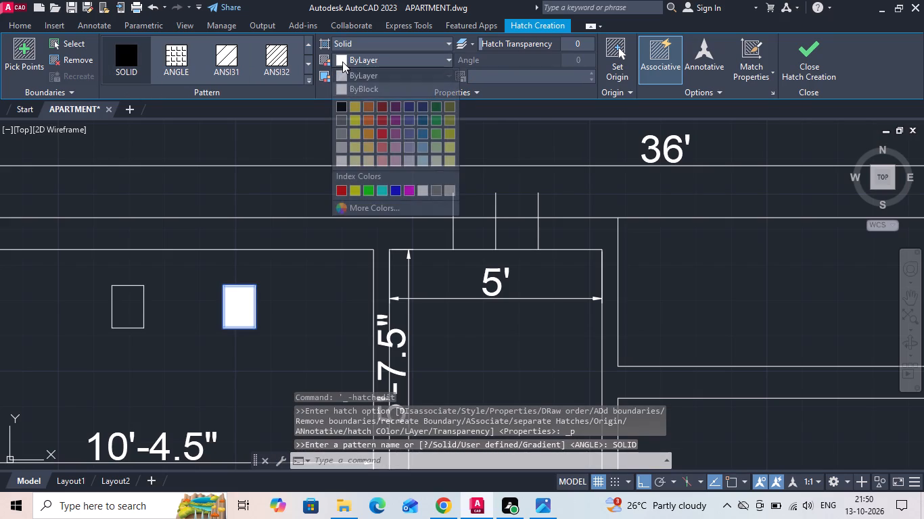
{"action": "left_click", "coordinate": [338, 192]}
{"action": "key", "text": "space"}
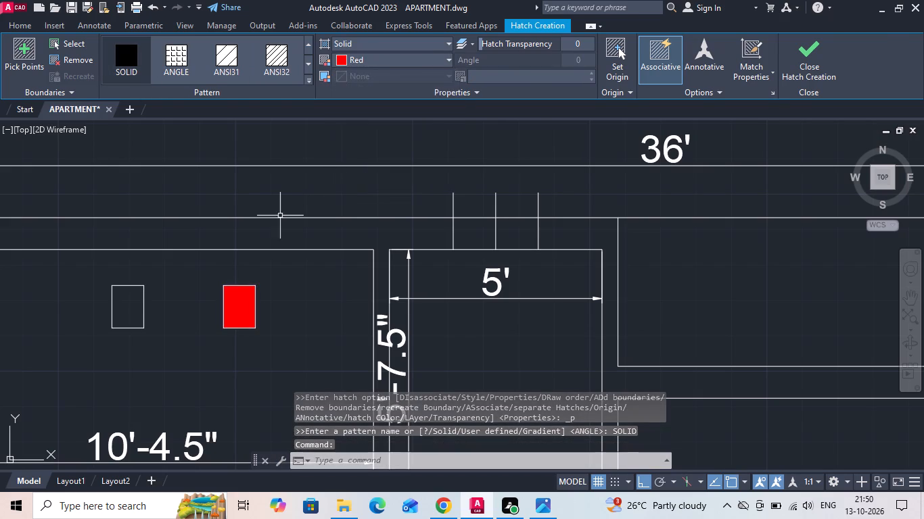
{"action": "key", "text": "space"}
{"action": "left_click", "coordinate": [114, 317]}
{"action": "key", "text": "space"}
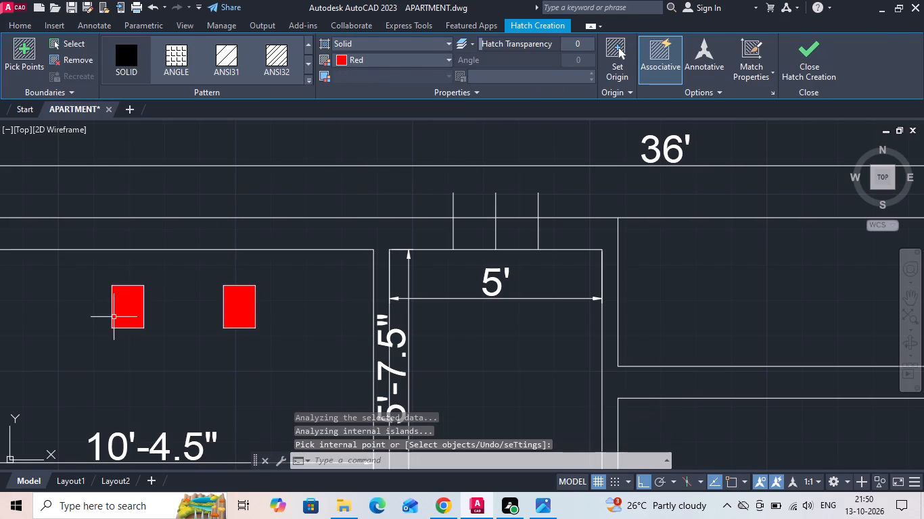
Rotate the hatched column nearer the toilet by 90 degrees so its long side runs along the outer wall.
{"action": "left_click_drag", "start_coordinate": [261, 276], "coordinate": [258, 282]}
{"action": "left_click", "coordinate": [246, 295]}
{"action": "right_click", "coordinate": [245, 293]}
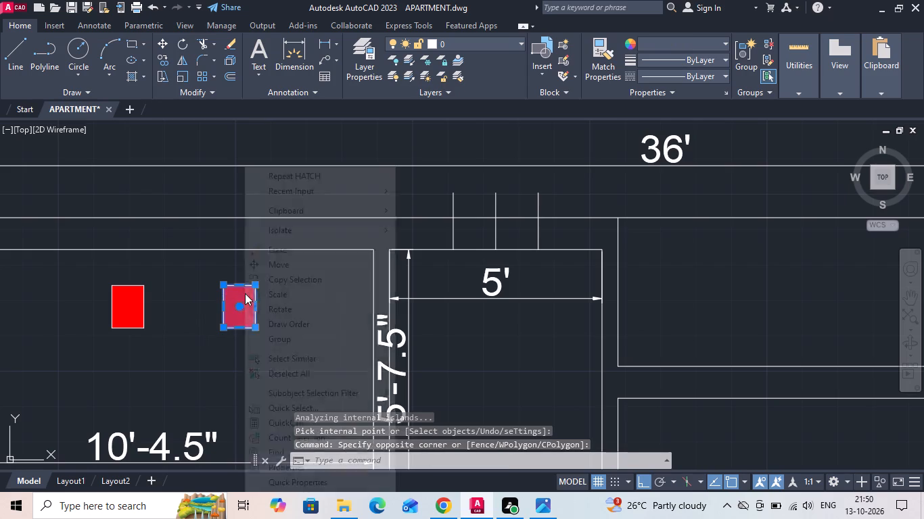
{"action": "left_click", "coordinate": [281, 308]}
{"action": "left_click", "coordinate": [287, 305]}
{"action": "left_click", "coordinate": [290, 295]}
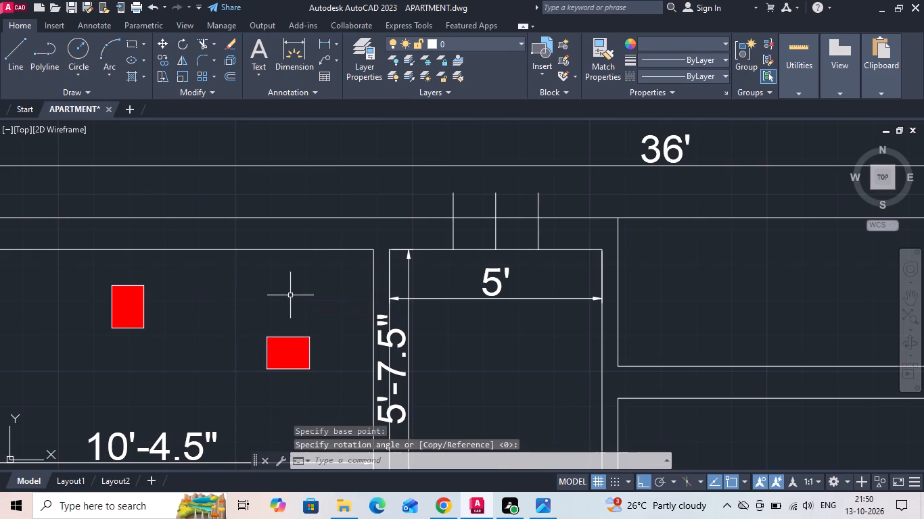
Copy the rotated column into the toilet's outer wall, with its corner on the toilet's inner corner beside the balcony.
{"action": "left_click_drag", "start_coordinate": [322, 310], "coordinate": [303, 352]}
{"action": "left_click", "coordinate": [295, 366]}
{"action": "right_click", "coordinate": [294, 359]}
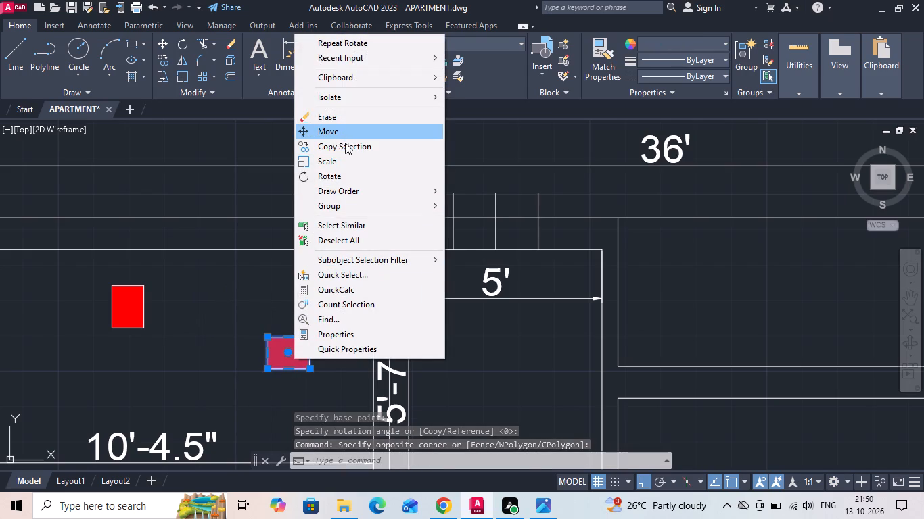
{"action": "left_click", "coordinate": [345, 145]}
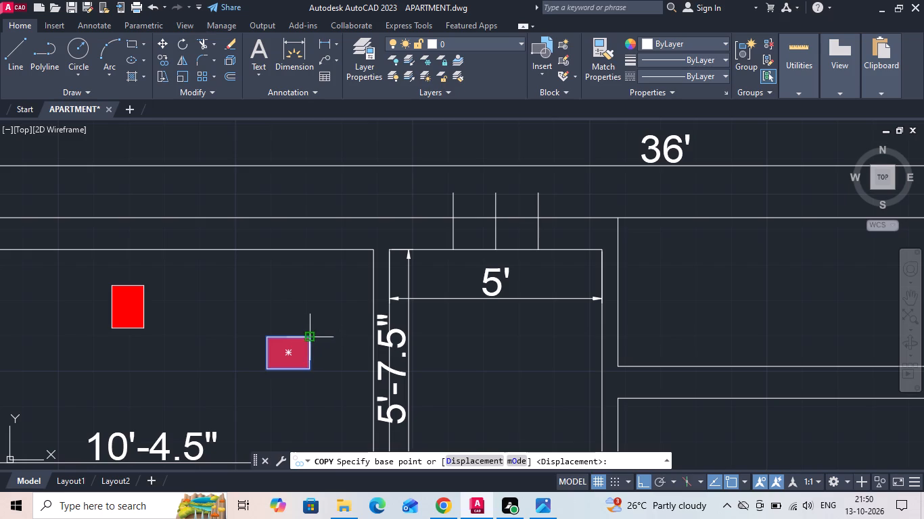
{"action": "left_click", "coordinate": [310, 369]}
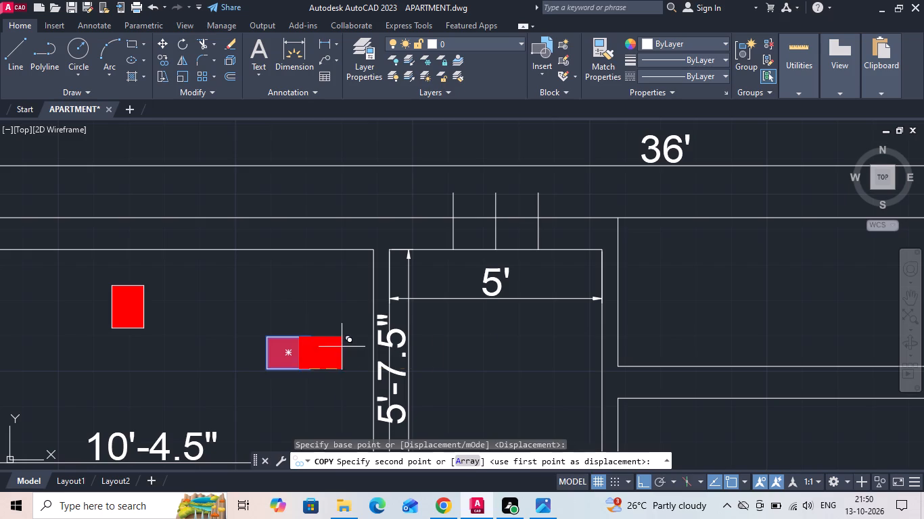
{"action": "left_click", "coordinate": [599, 251]}
{"action": "key", "text": "Escape"}
Move the toilet wall column along the outer wall until its edge meets the balcony-side face of the partition.
{"action": "left_click", "coordinate": [608, 237]}
{"action": "left_click", "coordinate": [602, 234]}
{"action": "right_click", "coordinate": [600, 232]}
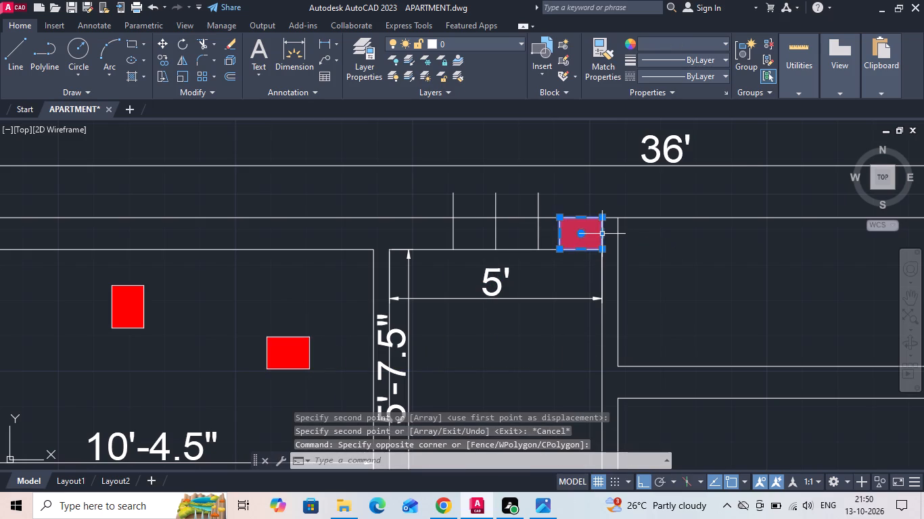
{"action": "left_click", "coordinate": [626, 262]}
{"action": "scroll", "coordinate": [637, 232], "scroll_direction": "up", "scroll_amount": 1}
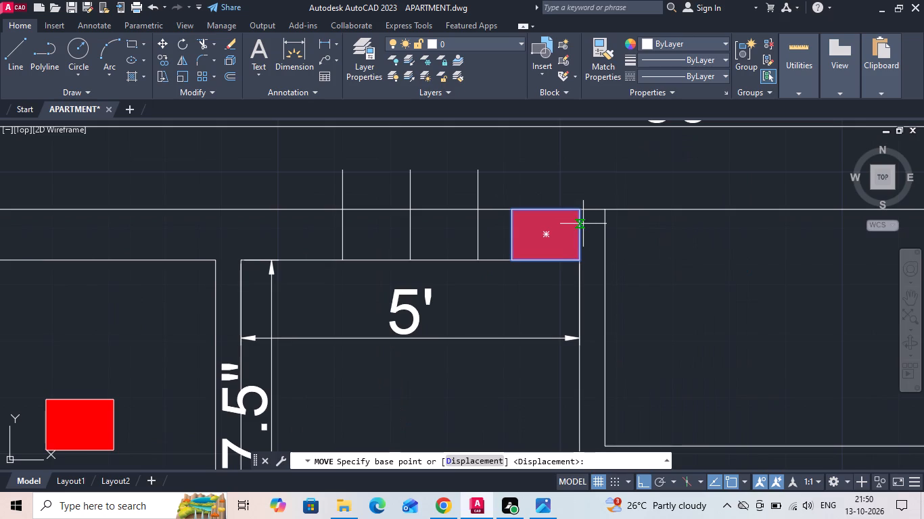
{"action": "left_click", "coordinate": [580, 209]}
{"action": "left_click", "coordinate": [605, 209]}
Trim the lines projecting beyond the toilet's outer wall and remove the middle one, leaving the two opening edges.
{"action": "scroll", "coordinate": [535, 251], "scroll_direction": "down", "scroll_amount": 5}
{"action": "scroll", "coordinate": [202, 303], "scroll_direction": "up", "scroll_amount": 2}
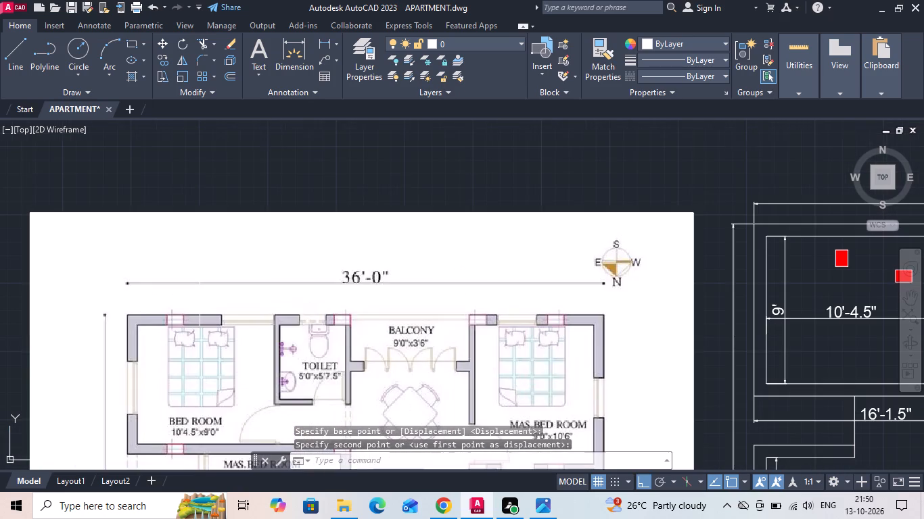
{"action": "scroll", "coordinate": [177, 303], "scroll_direction": "down", "scroll_amount": 1}
{"action": "scroll", "coordinate": [704, 248], "scroll_direction": "up", "scroll_amount": 2}
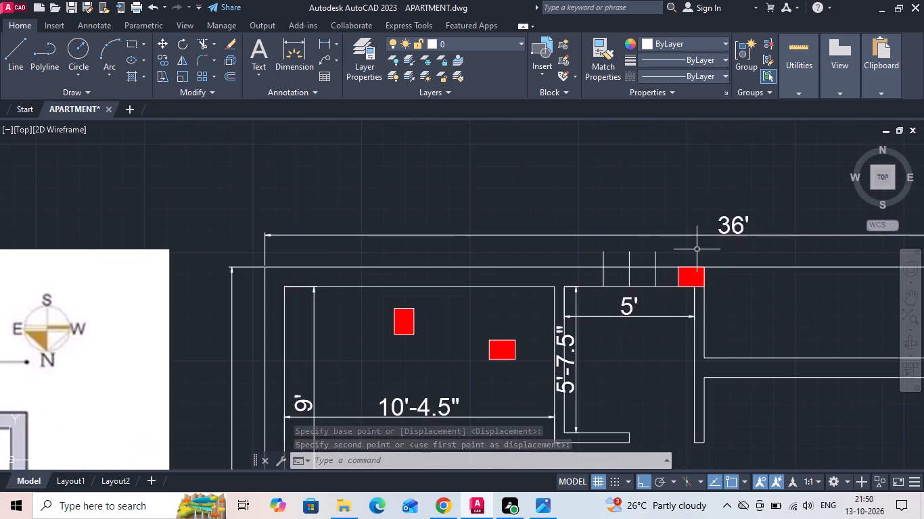
{"action": "scroll", "coordinate": [644, 267], "scroll_direction": "up", "scroll_amount": 2}
{"action": "key", "text": "t"}
{"action": "key", "text": "r"}
{"action": "key", "text": "space"}
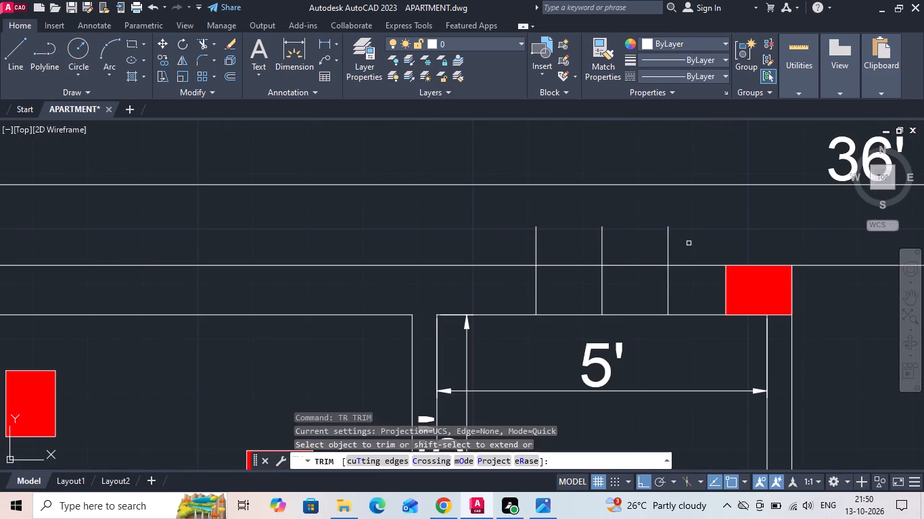
{"action": "left_click_drag", "start_coordinate": [691, 243], "coordinate": [568, 244]}
{"action": "left_click_drag", "start_coordinate": [558, 252], "coordinate": [501, 252]}
{"action": "left_click_drag", "start_coordinate": [600, 299], "coordinate": [610, 299]}
{"action": "left_click", "coordinate": [628, 296]}
{"action": "middle_click_drag", "start_coordinate": [633, 292], "coordinate": [419, 262]}
{"action": "key", "text": "Escape"}
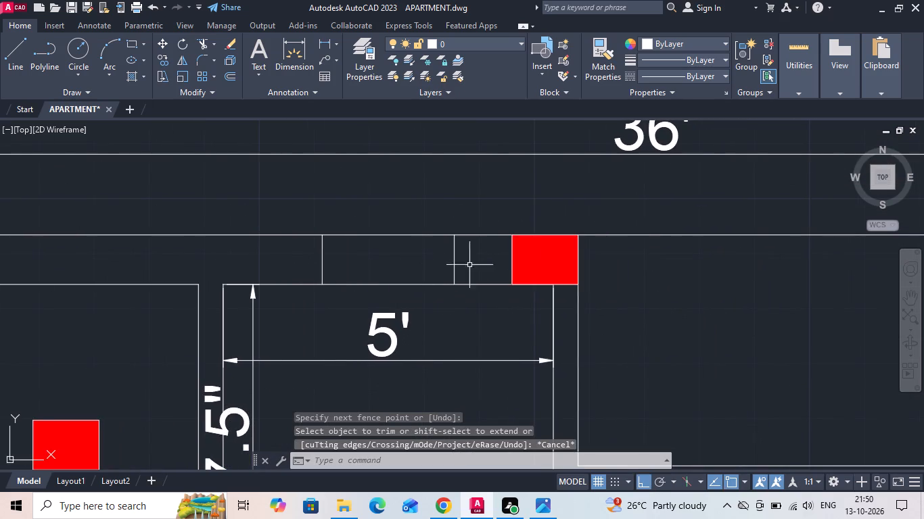
Stretch the toilet wall column's edge by 3 toward the toilet opening.
{"action": "scroll", "coordinate": [525, 266], "scroll_direction": "up", "scroll_amount": 1}
{"action": "left_click", "coordinate": [501, 257]}
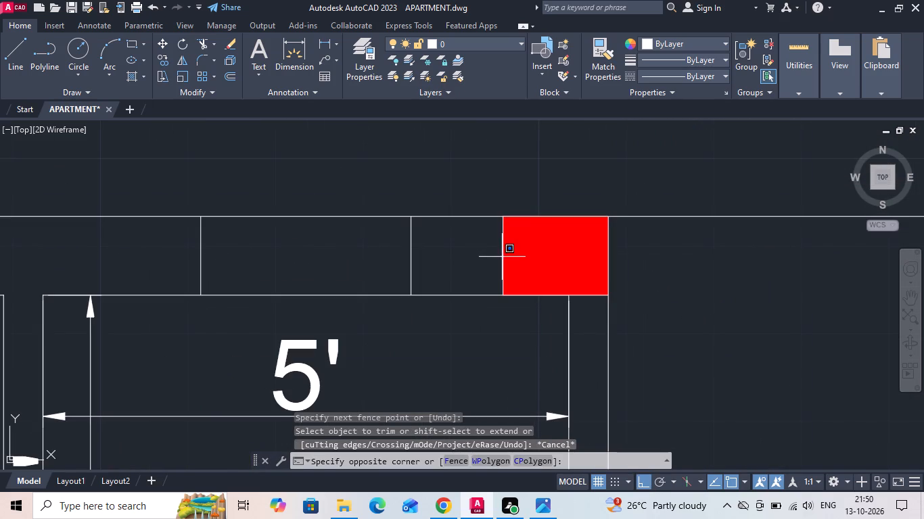
{"action": "left_click", "coordinate": [502, 257]}
{"action": "left_click", "coordinate": [502, 260]}
{"action": "left_click", "coordinate": [501, 255]}
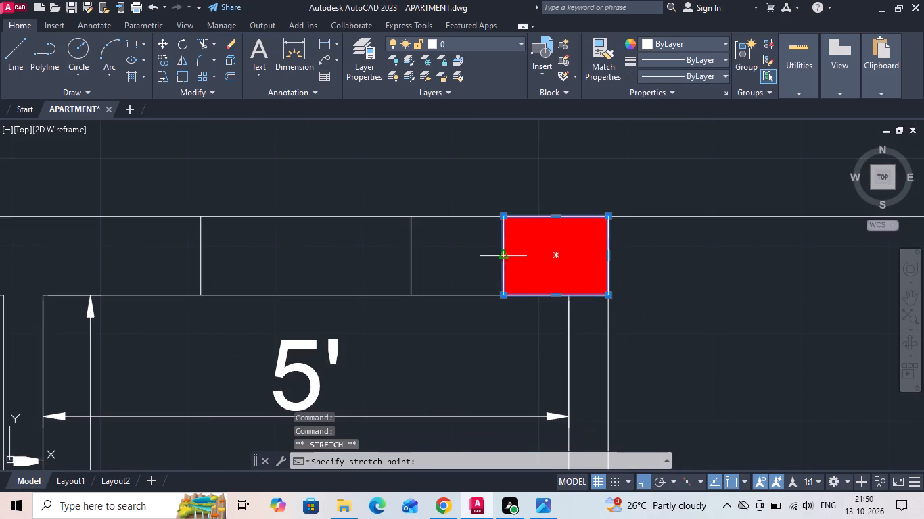
{"action": "type", "text": "3"}
{"action": "key", "text": "space"}
{"action": "scroll", "coordinate": [584, 244], "scroll_direction": "down", "scroll_amount": 1}
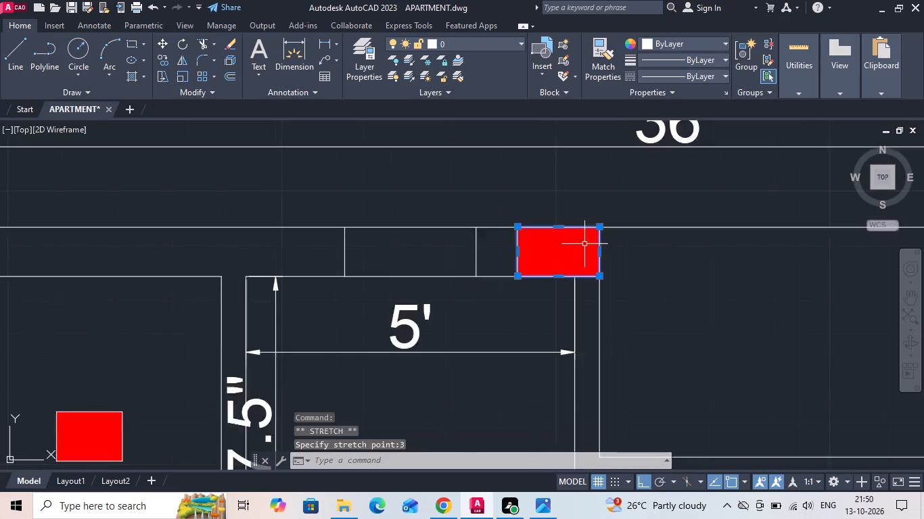
{"action": "scroll", "coordinate": [584, 244], "scroll_direction": "down", "scroll_amount": 1}
{"action": "key", "text": "Escape"}
{"action": "scroll", "coordinate": [585, 272], "scroll_direction": "down", "scroll_amount": 1}
{"action": "scroll", "coordinate": [497, 297], "scroll_direction": "down", "scroll_amount": 1}
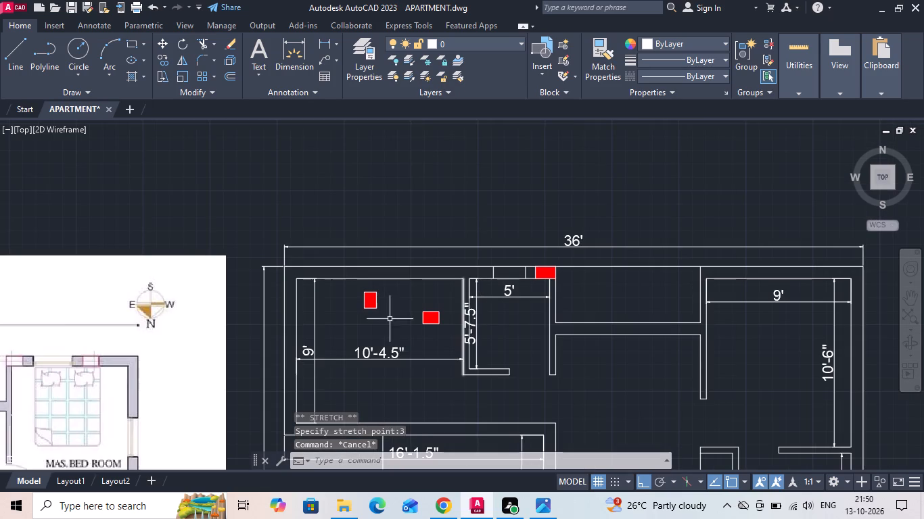
{"action": "middle_click_drag", "start_coordinate": [72, 326], "coordinate": [289, 268]}
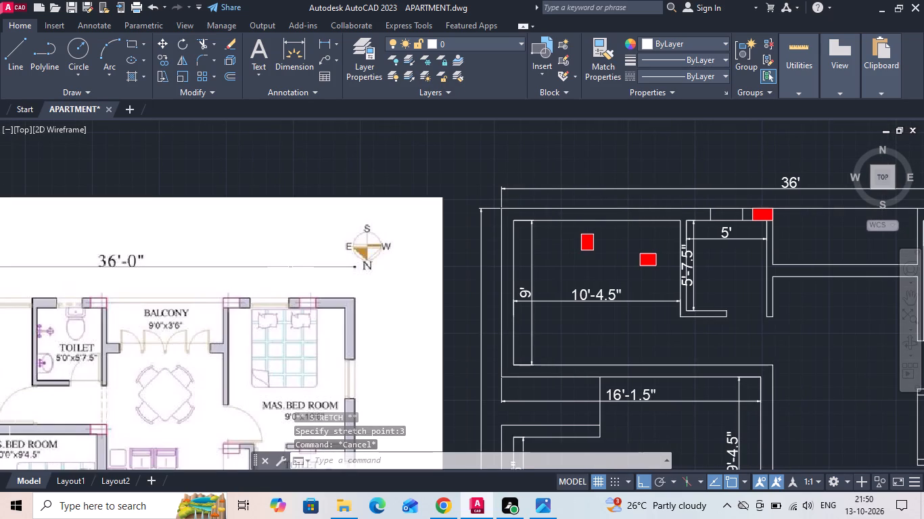
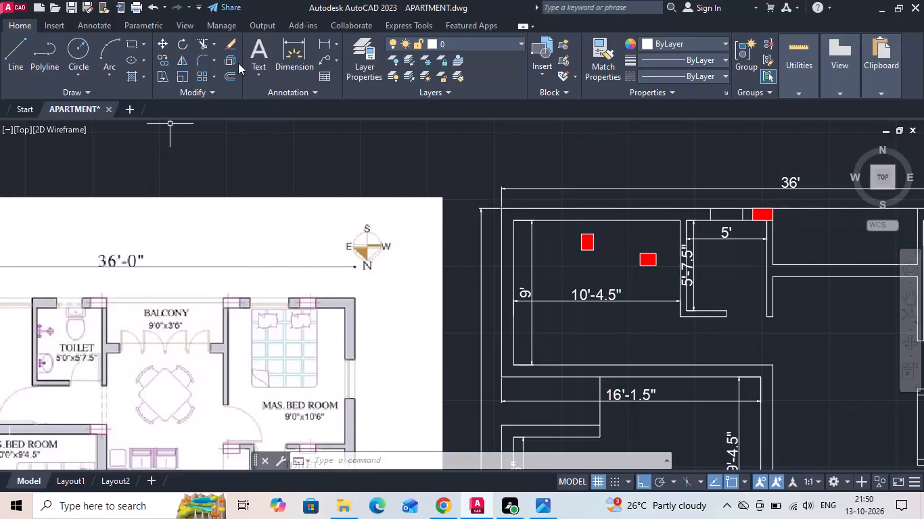
Measure the column beside the toilet and balcony in the reference image with linear dimensions, without placing them.
{"action": "left_click", "coordinate": [325, 45]}
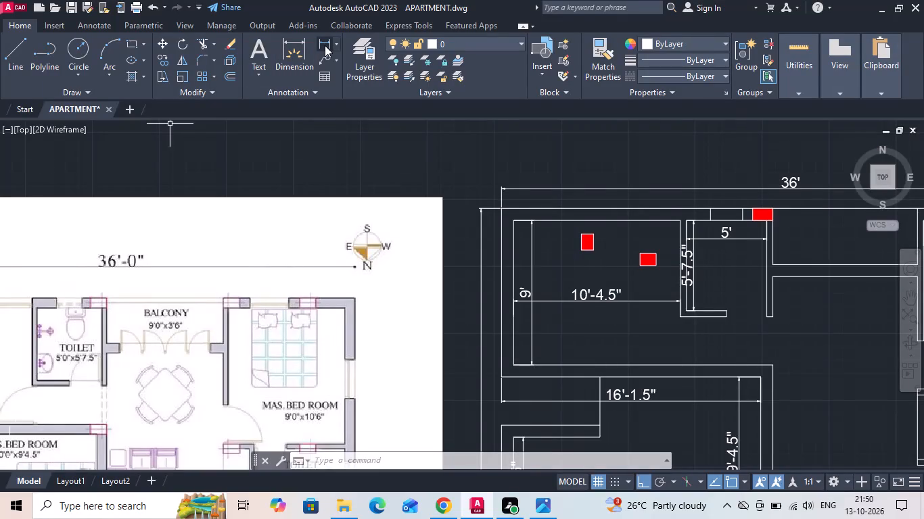
{"action": "scroll", "coordinate": [78, 311], "scroll_direction": "up", "scroll_amount": 5}
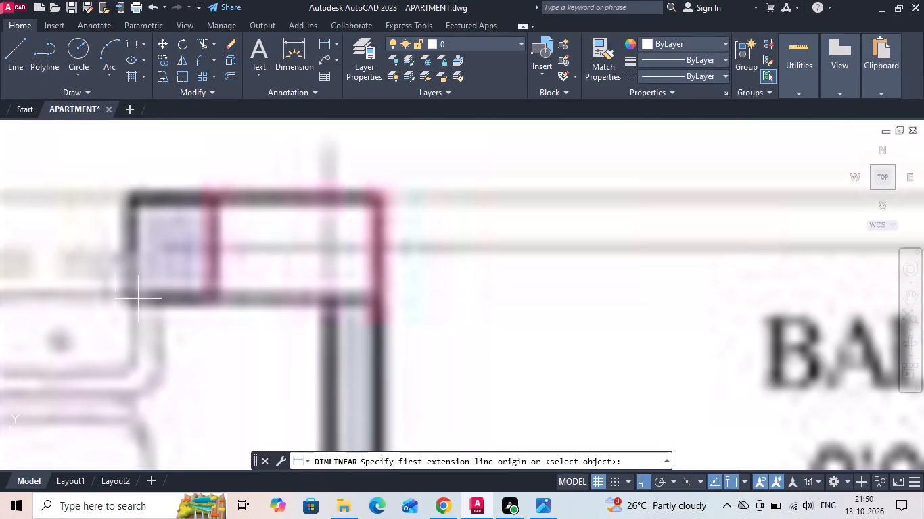
{"action": "left_click", "coordinate": [210, 299]}
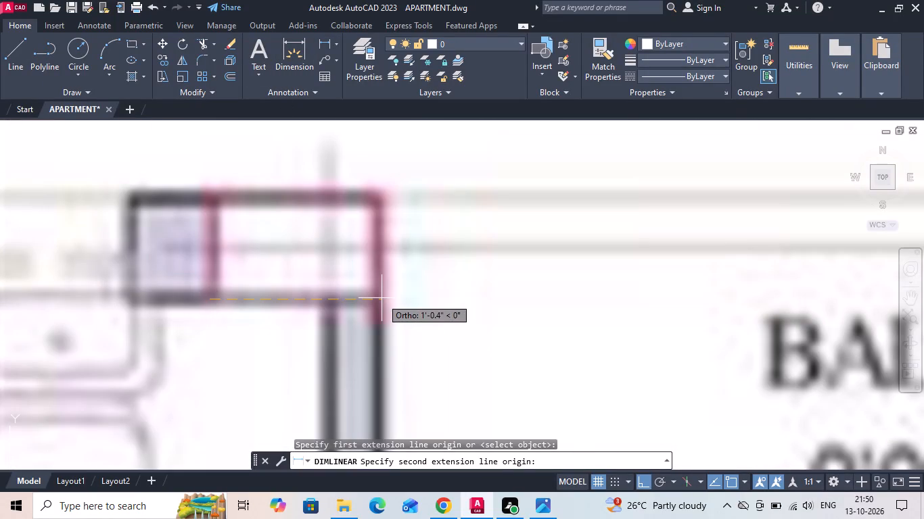
{"action": "left_click", "coordinate": [382, 298]}
{"action": "scroll", "coordinate": [385, 307], "scroll_direction": "down", "scroll_amount": 2}
{"action": "key", "text": "Escape"}
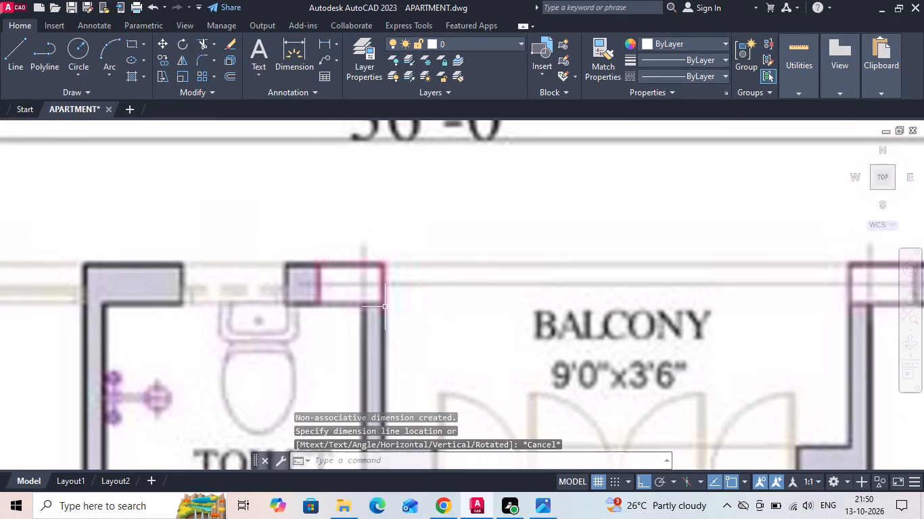
{"action": "key", "text": "space"}
{"action": "key", "text": "space"}
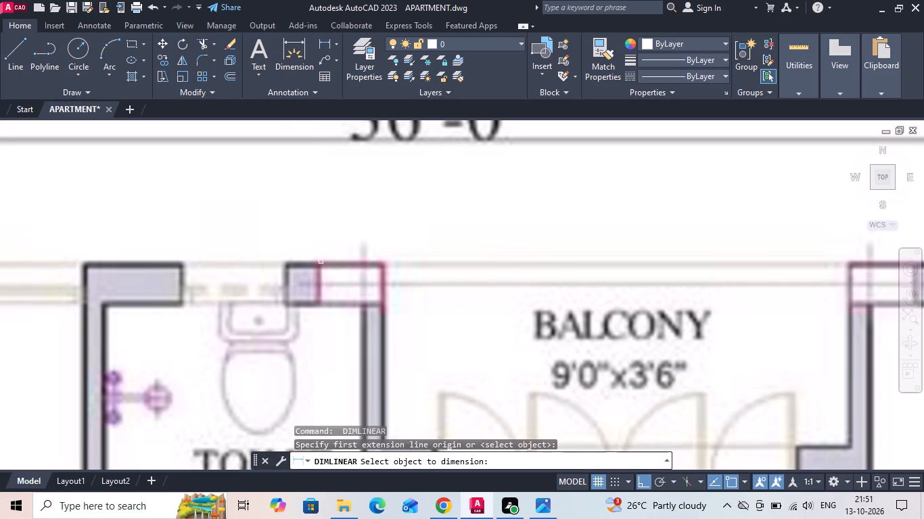
{"action": "key", "text": "Escape"}
{"action": "key", "text": "space"}
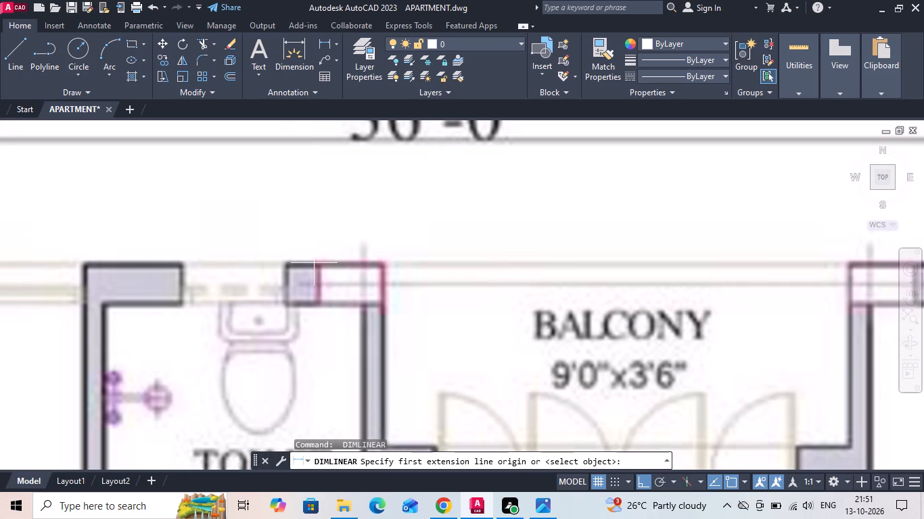
{"action": "left_click", "coordinate": [314, 263]}
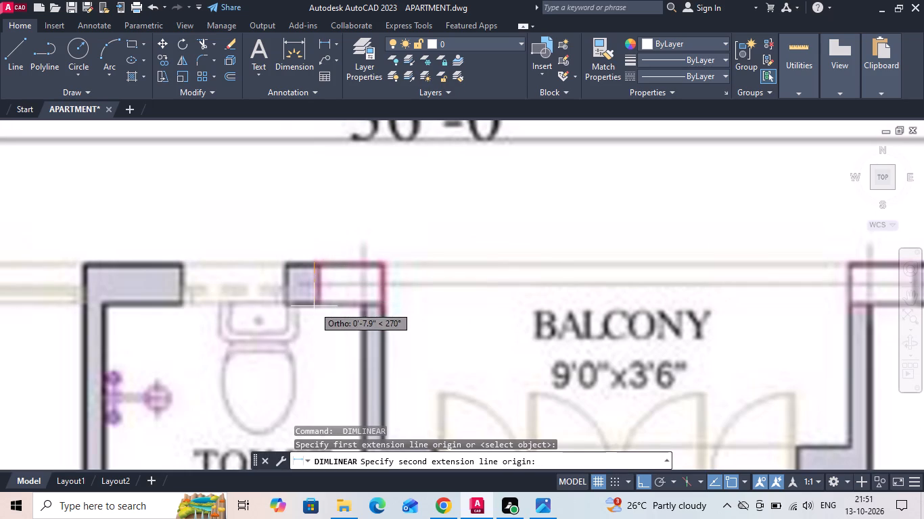
{"action": "key", "text": "Escape"}
{"action": "scroll", "coordinate": [302, 236], "scroll_direction": "down", "scroll_amount": 2}
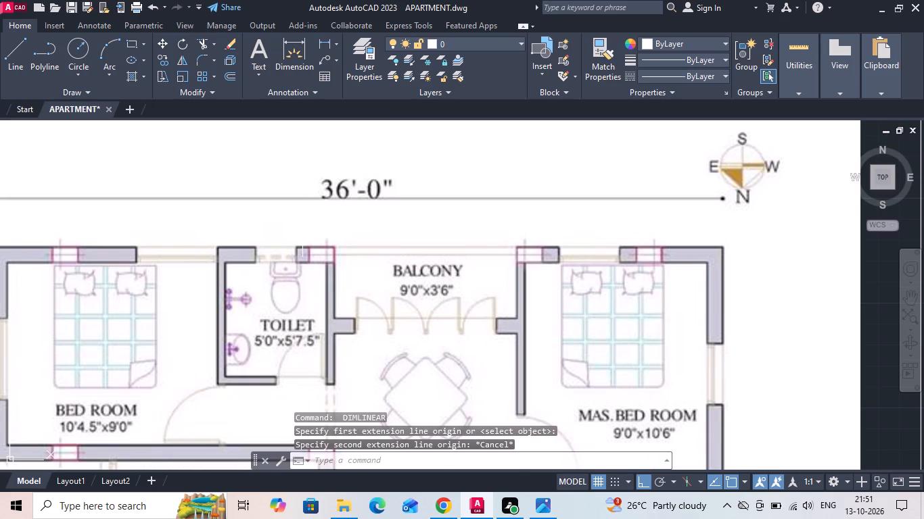
{"action": "scroll", "coordinate": [214, 226], "scroll_direction": "down", "scroll_amount": 1}
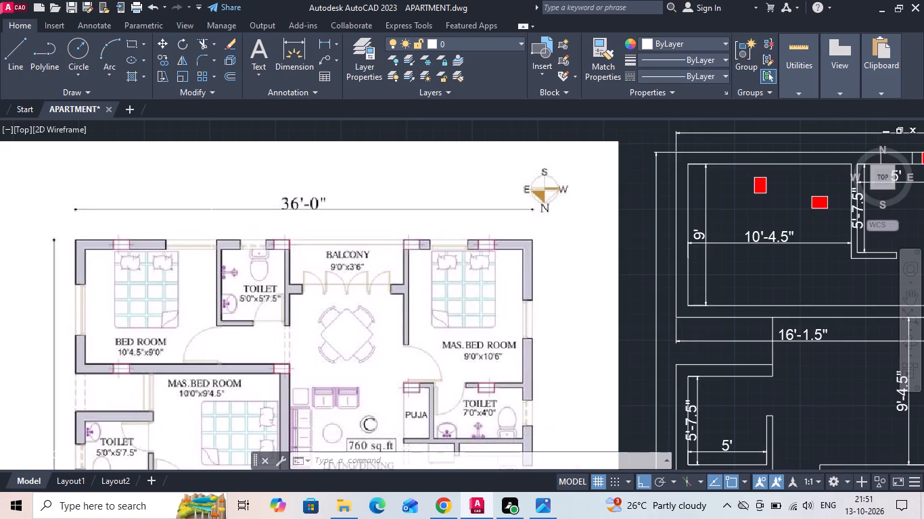
{"action": "key", "text": "Escape"}
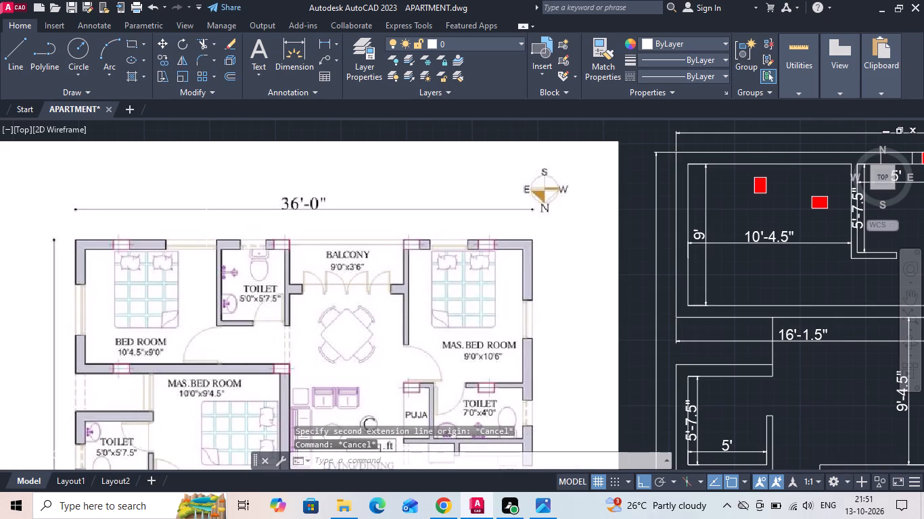
Copy the toilet wall column to the puja room, with its outer corner on the puja wall's living-side edge.
{"action": "scroll", "coordinate": [149, 222], "scroll_direction": "down", "scroll_amount": 2}
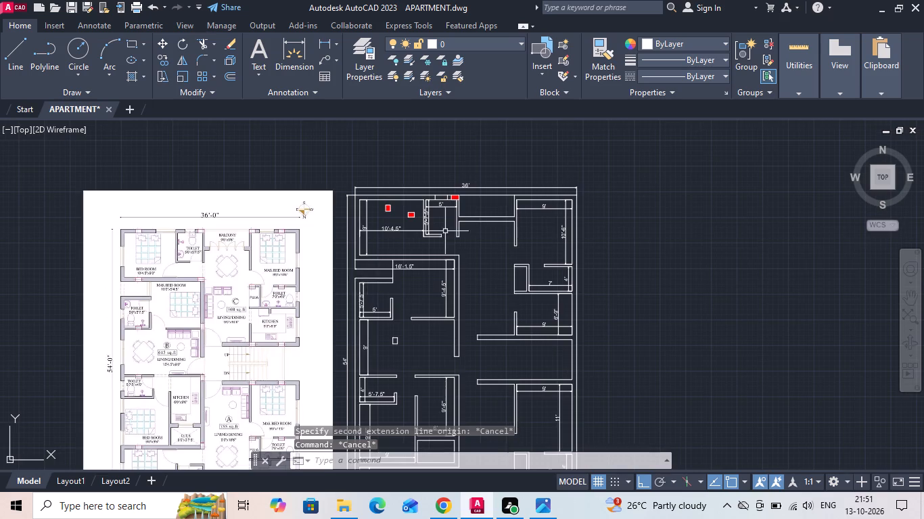
{"action": "scroll", "coordinate": [451, 222], "scroll_direction": "up", "scroll_amount": 4}
{"action": "left_click", "coordinate": [451, 193]}
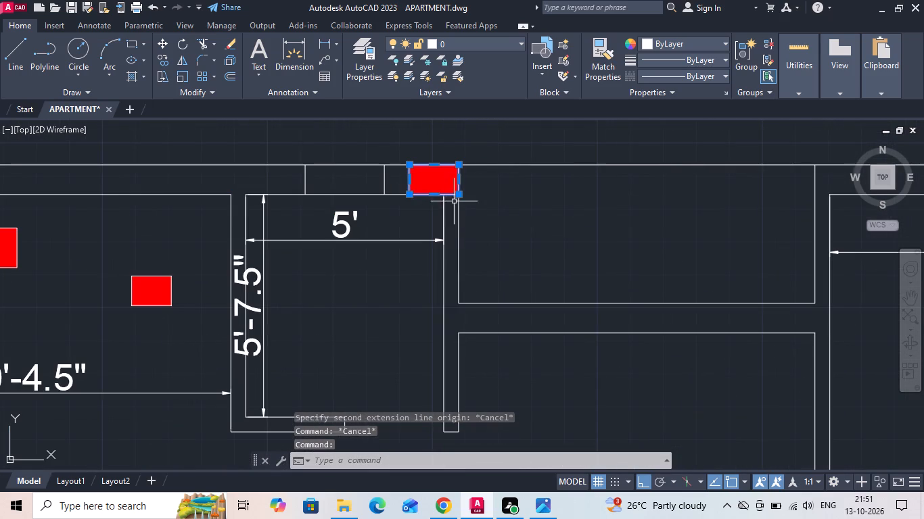
{"action": "scroll", "coordinate": [455, 191], "scroll_direction": "up", "scroll_amount": 2}
{"action": "left_click", "coordinate": [443, 230]}
{"action": "left_click", "coordinate": [434, 176]}
{"action": "right_click", "coordinate": [434, 176]}
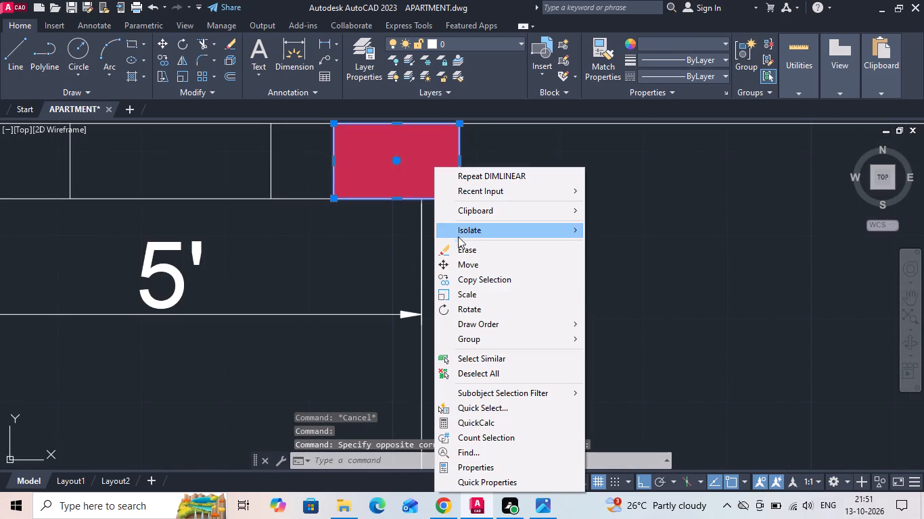
{"action": "left_click", "coordinate": [467, 276]}
{"action": "scroll", "coordinate": [474, 299], "scroll_direction": "down", "scroll_amount": 1}
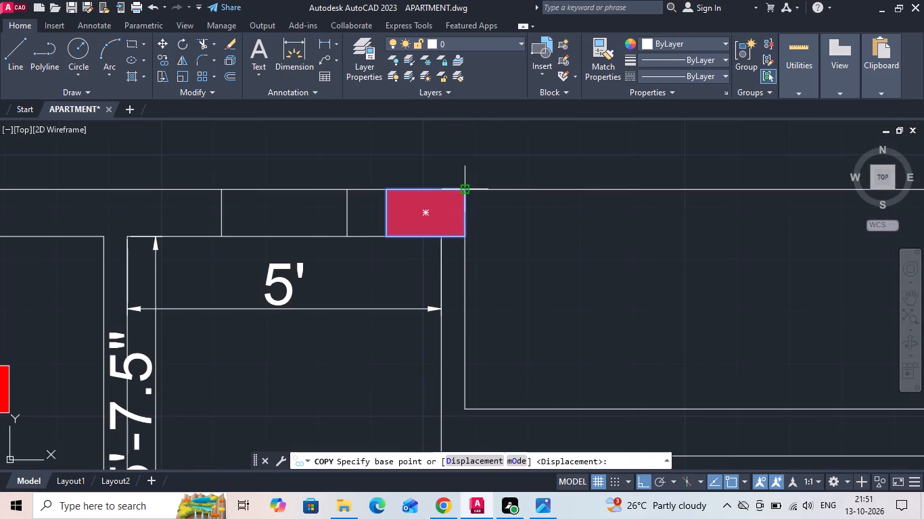
{"action": "left_click", "coordinate": [464, 187]}
{"action": "scroll", "coordinate": [492, 185], "scroll_direction": "down", "scroll_amount": 4}
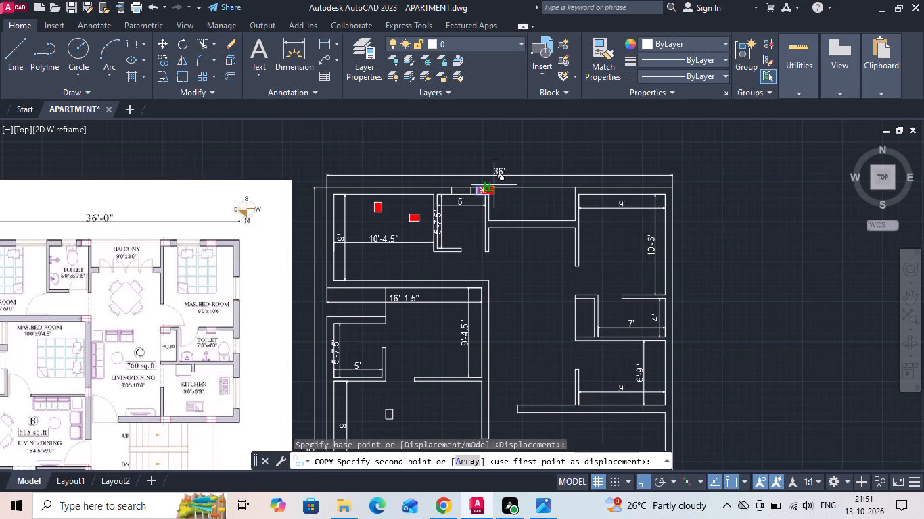
{"action": "scroll", "coordinate": [577, 304], "scroll_direction": "up", "scroll_amount": 2}
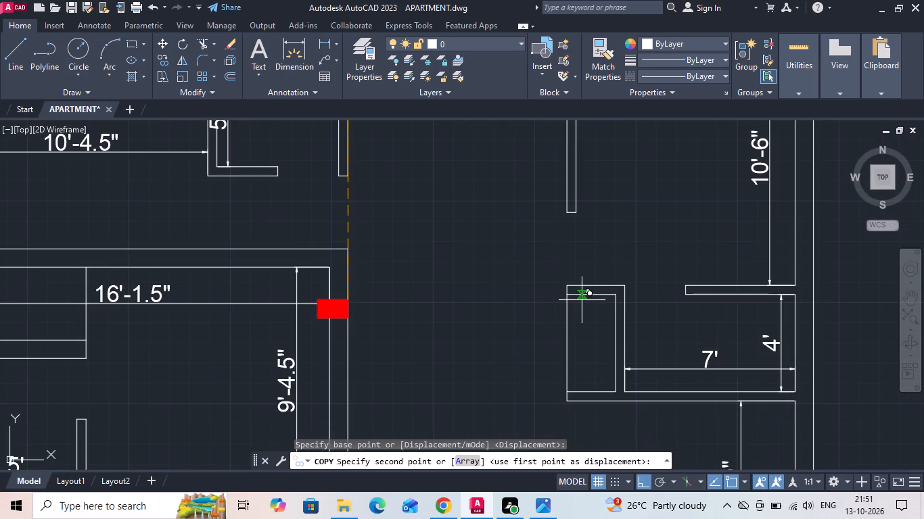
{"action": "left_click", "coordinate": [566, 293]}
{"action": "scroll", "coordinate": [555, 317], "scroll_direction": "up", "scroll_amount": 2}
{"action": "key", "text": "Escape"}
Move the copied column into the puja room's wall so that its corner meets the wall's outer corner.
{"action": "left_click_drag", "start_coordinate": [549, 332], "coordinate": [545, 324]}
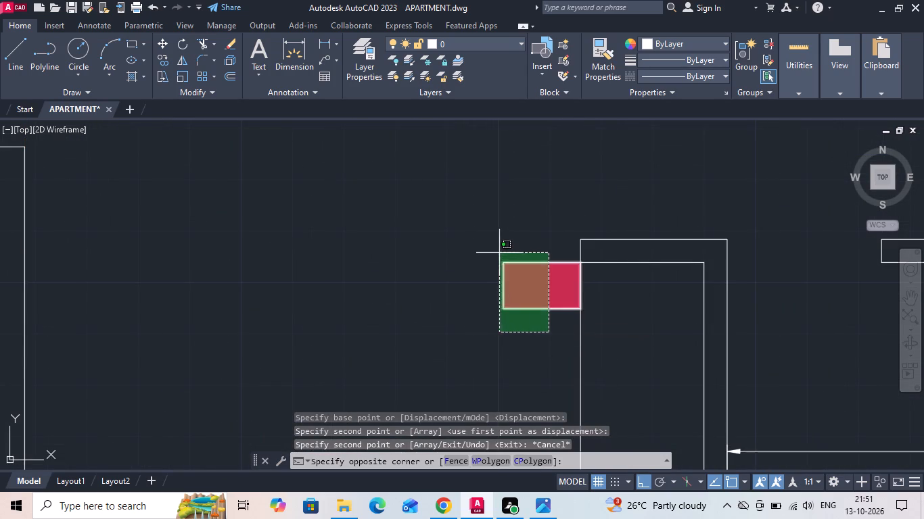
{"action": "left_click", "coordinate": [492, 245]}
{"action": "right_click", "coordinate": [492, 245]}
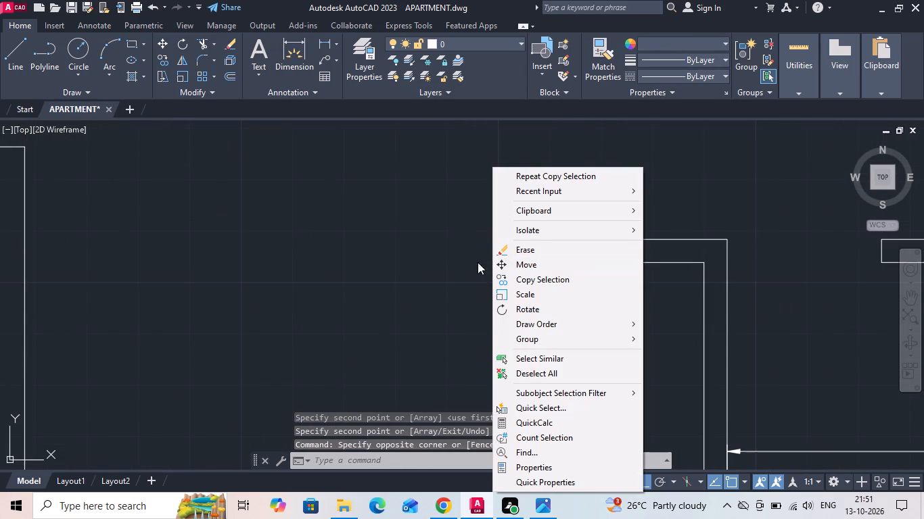
{"action": "left_click", "coordinate": [511, 262]}
{"action": "scroll", "coordinate": [541, 255], "scroll_direction": "up", "scroll_amount": 2}
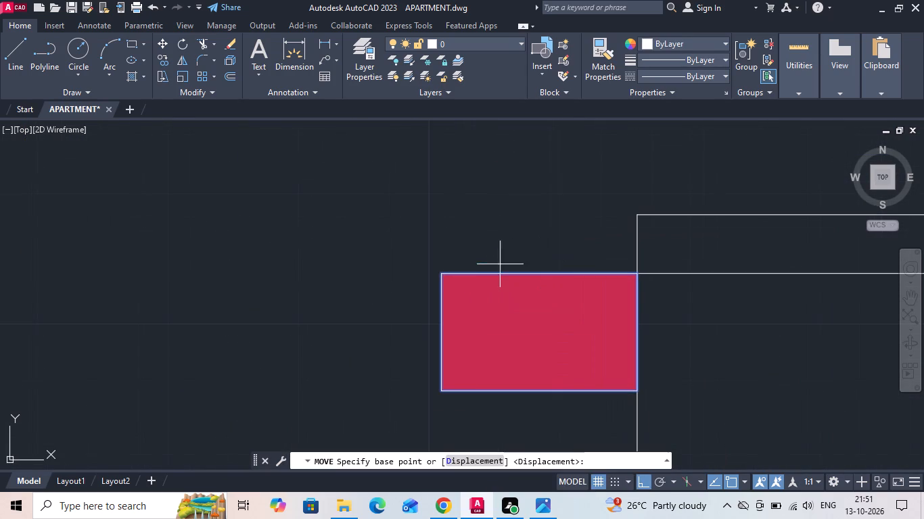
{"action": "left_click_drag", "start_coordinate": [443, 273], "coordinate": [453, 274]}
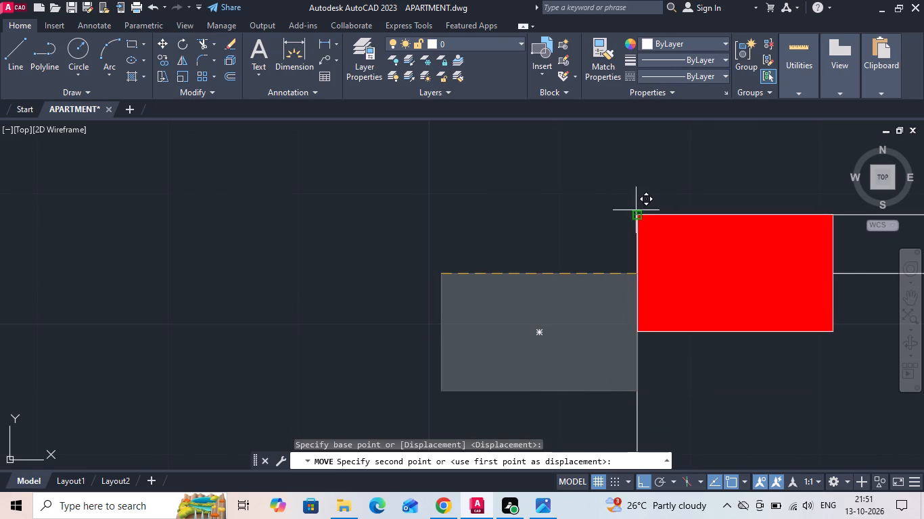
{"action": "left_click", "coordinate": [636, 210]}
Delete the spare horizontal hatched column inside the 10'-4.5" bedroom.
{"action": "scroll", "coordinate": [530, 231], "scroll_direction": "down", "scroll_amount": 3}
{"action": "scroll", "coordinate": [668, 262], "scroll_direction": "down", "scroll_amount": 3}
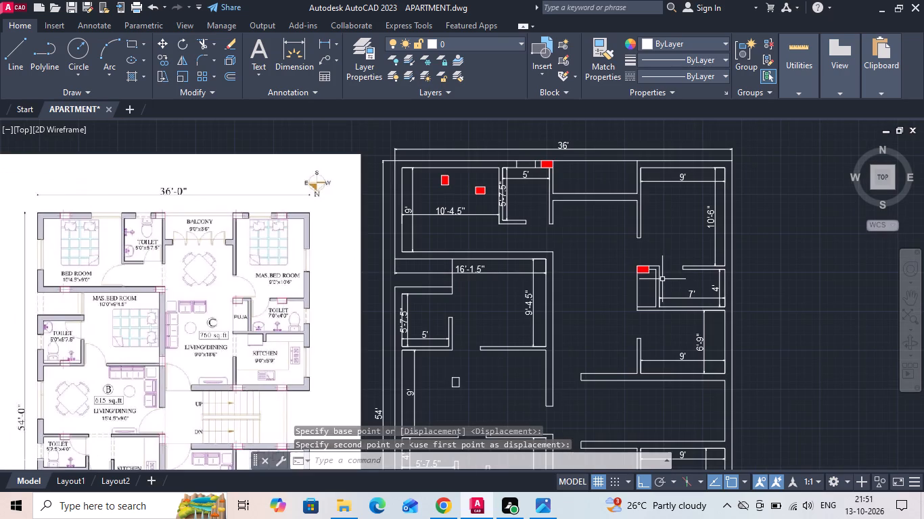
{"action": "scroll", "coordinate": [641, 278], "scroll_direction": "up", "scroll_amount": 2}
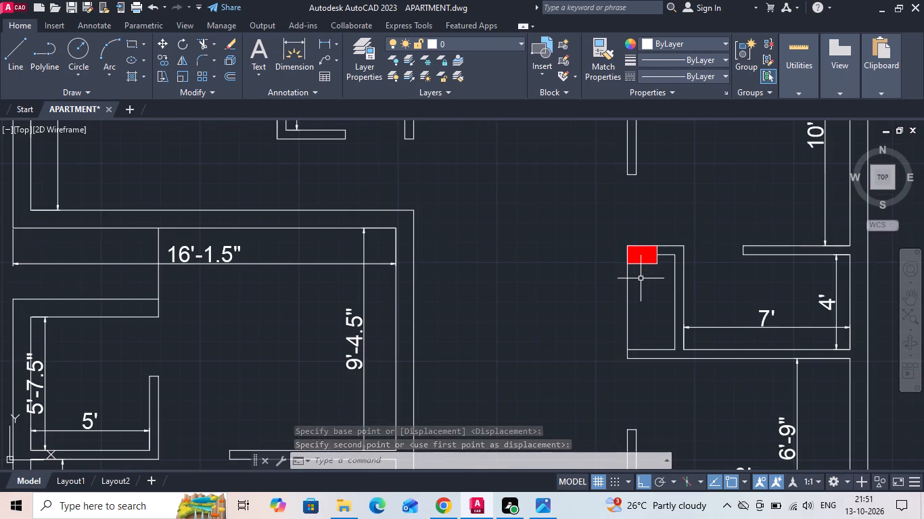
{"action": "scroll", "coordinate": [641, 278], "scroll_direction": "down", "scroll_amount": 2}
{"action": "scroll", "coordinate": [497, 170], "scroll_direction": "up", "scroll_amount": 2}
{"action": "scroll", "coordinate": [457, 224], "scroll_direction": "up", "scroll_amount": 1}
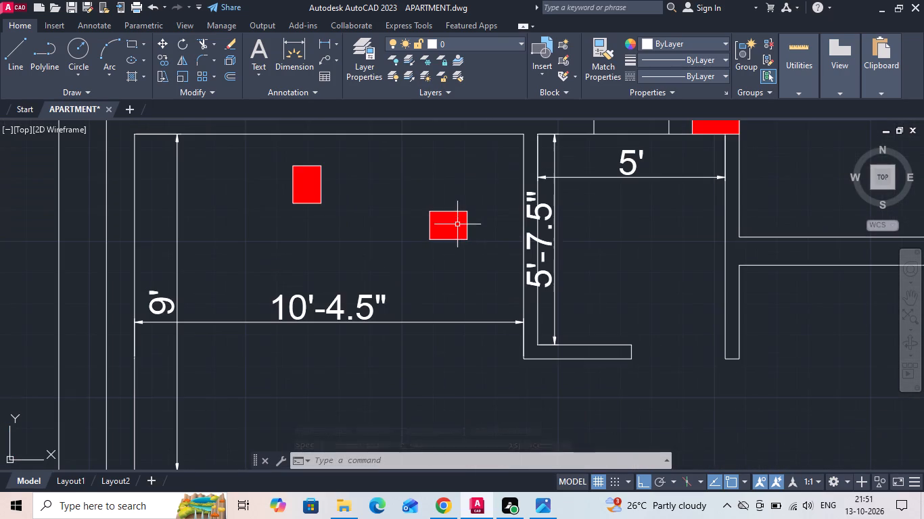
{"action": "left_click_drag", "start_coordinate": [482, 201], "coordinate": [434, 251]}
{"action": "left_click", "coordinate": [429, 259]}
{"action": "key", "text": "Delete"}
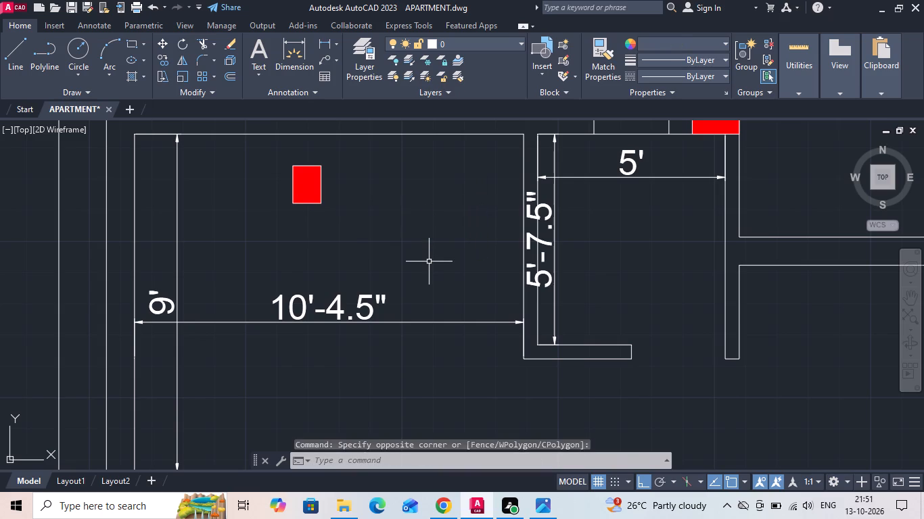
Stretch the short edge of the remaining spare upright column in the bedroom outward by 3.
{"action": "left_click", "coordinate": [308, 202]}
{"action": "left_click_drag", "start_coordinate": [310, 203], "coordinate": [314, 213]}
{"action": "key", "text": "3"}
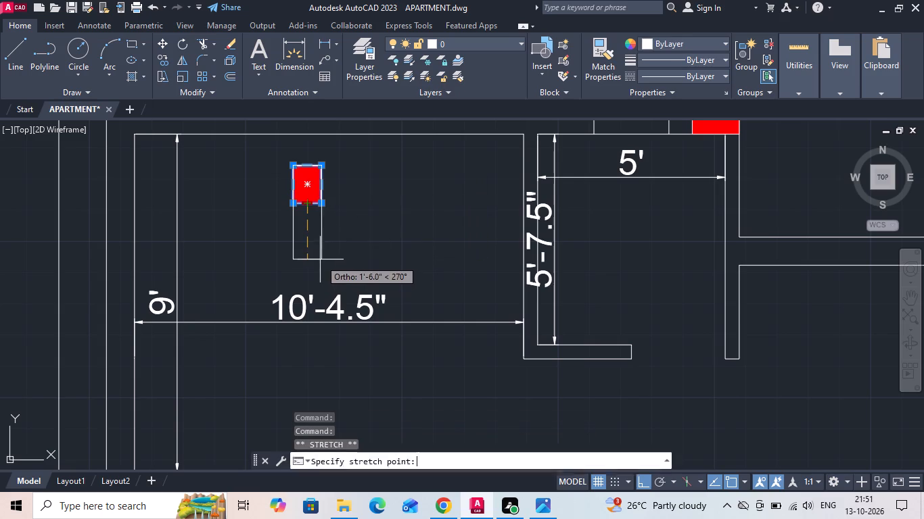
{"action": "key", "text": "space"}
{"action": "scroll", "coordinate": [453, 226], "scroll_direction": "down", "scroll_amount": 2}
{"action": "key", "text": "Escape"}
Copy the toilet wall column along the outer wall to the balcony's opposite corner, beside the master bedroom.
{"action": "scroll", "coordinate": [488, 253], "scroll_direction": "down", "scroll_amount": 1}
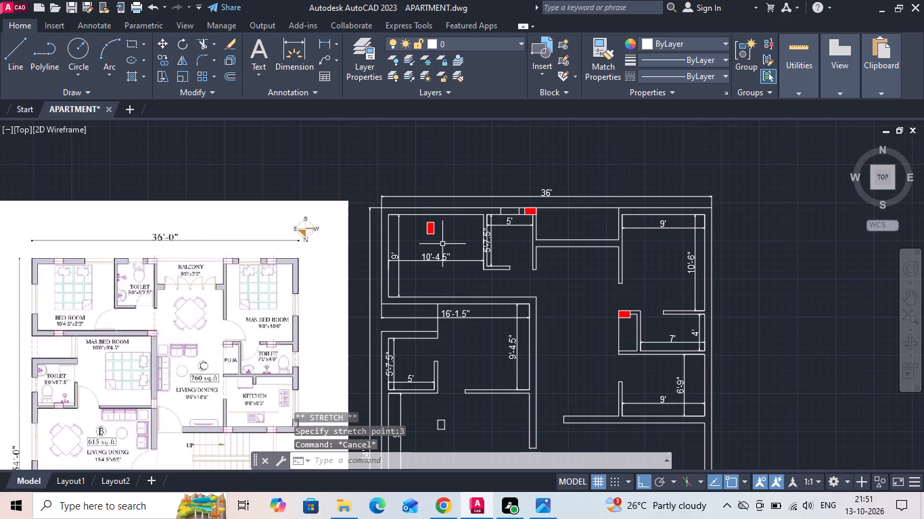
{"action": "scroll", "coordinate": [532, 217], "scroll_direction": "up", "scroll_amount": 4}
{"action": "left_click", "coordinate": [534, 211]}
{"action": "left_click", "coordinate": [530, 193]}
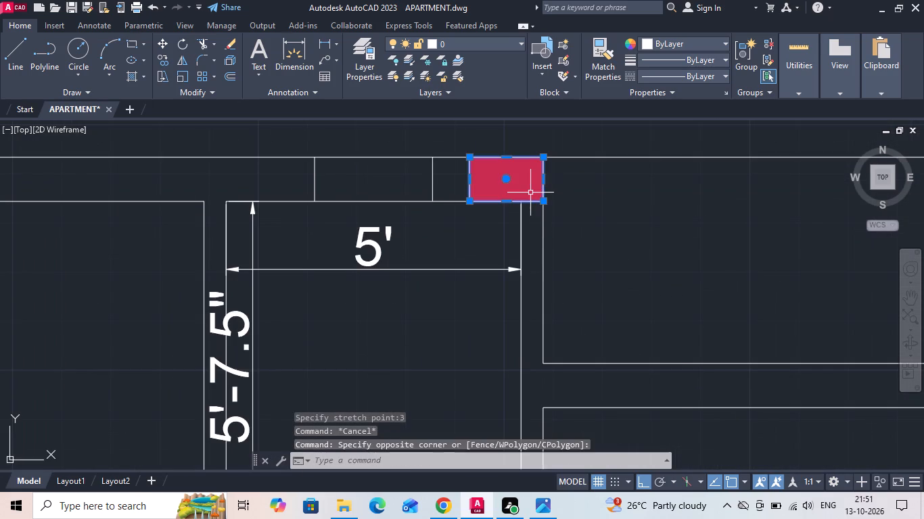
{"action": "right_click", "coordinate": [530, 193]}
{"action": "left_click", "coordinate": [549, 276]}
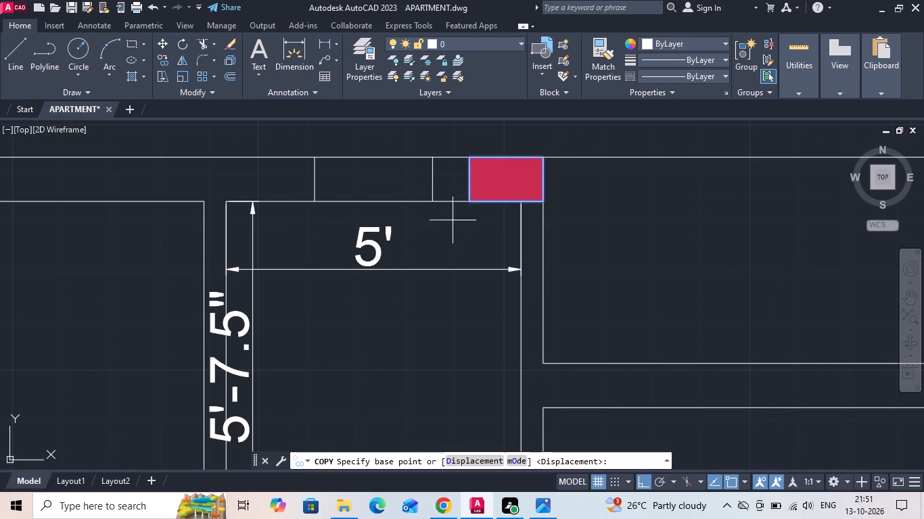
{"action": "scroll", "coordinate": [447, 253], "scroll_direction": "down", "scroll_amount": 2}
{"action": "scroll", "coordinate": [463, 217], "scroll_direction": "up", "scroll_amount": 2}
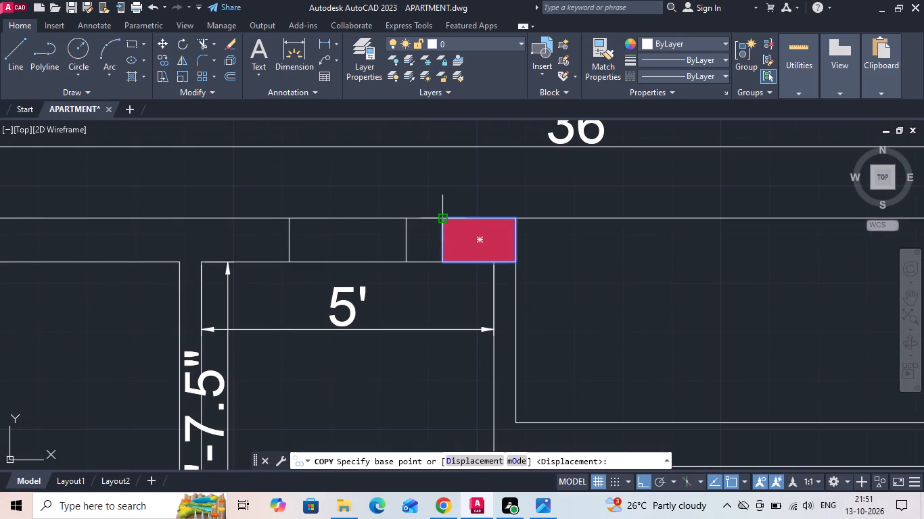
{"action": "left_click", "coordinate": [446, 217]}
{"action": "scroll", "coordinate": [425, 234], "scroll_direction": "down", "scroll_amount": 1}
{"action": "left_click", "coordinate": [808, 226]}
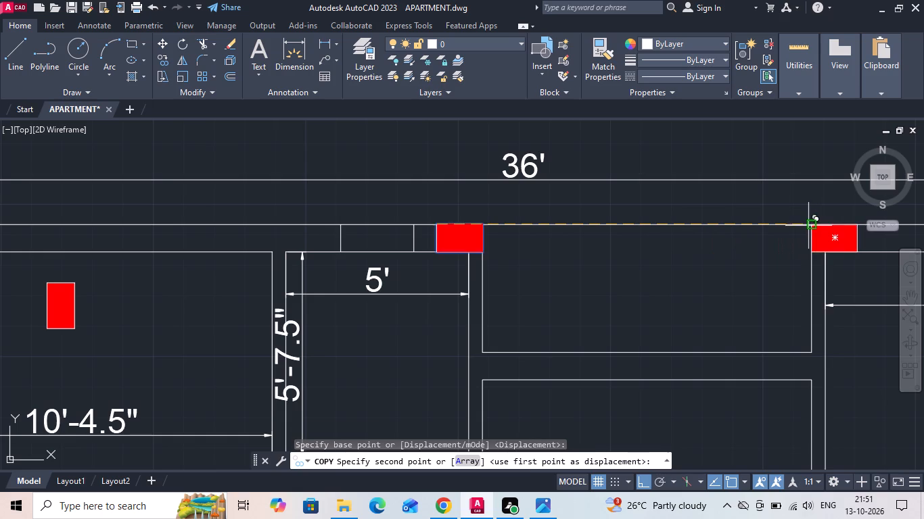
{"action": "scroll", "coordinate": [502, 279], "scroll_direction": "down", "scroll_amount": 2}
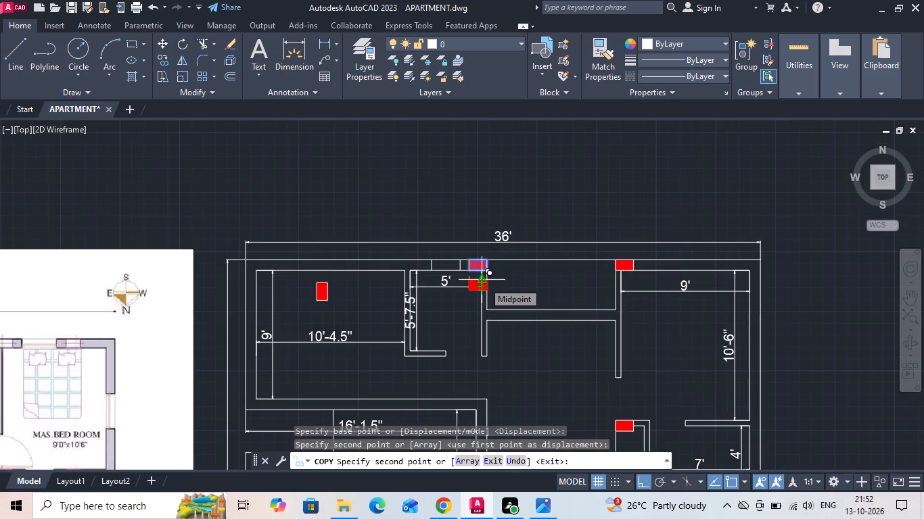
{"action": "scroll", "coordinate": [560, 201], "scroll_direction": "down", "scroll_amount": 2}
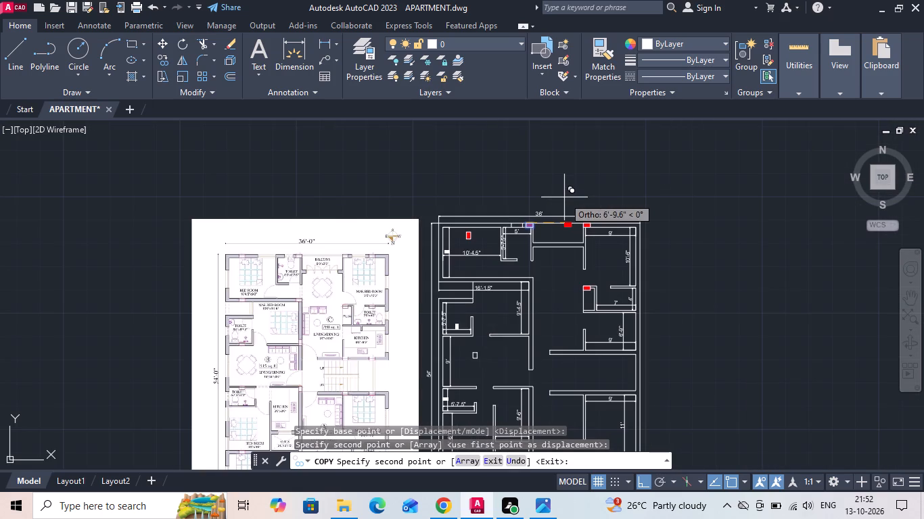
{"action": "key", "text": "Escape"}
Copy the puja room's hatched column to the junction of the 9' by 6'-9" kitchen's side wall and the staircase wall.
{"action": "scroll", "coordinate": [330, 323], "scroll_direction": "up", "scroll_amount": 2}
{"action": "scroll", "coordinate": [326, 277], "scroll_direction": "down", "scroll_amount": 1}
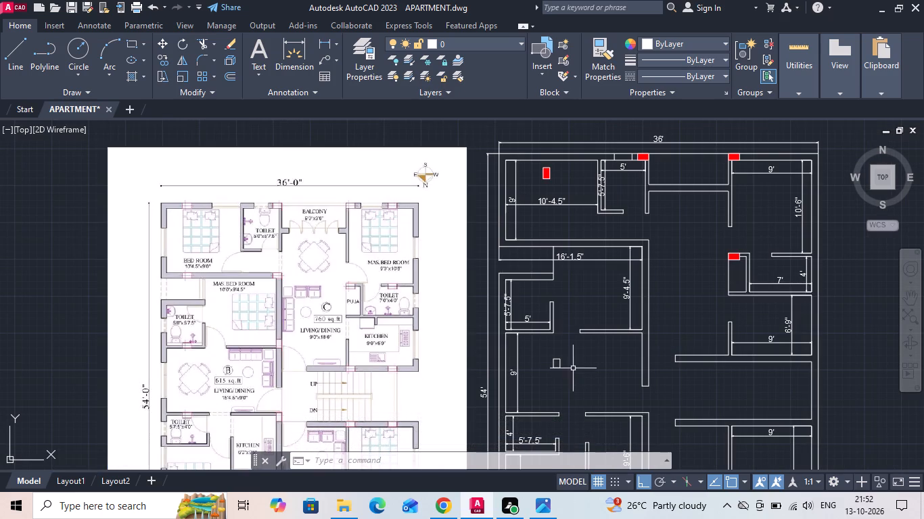
{"action": "scroll", "coordinate": [739, 275], "scroll_direction": "up", "scroll_amount": 2}
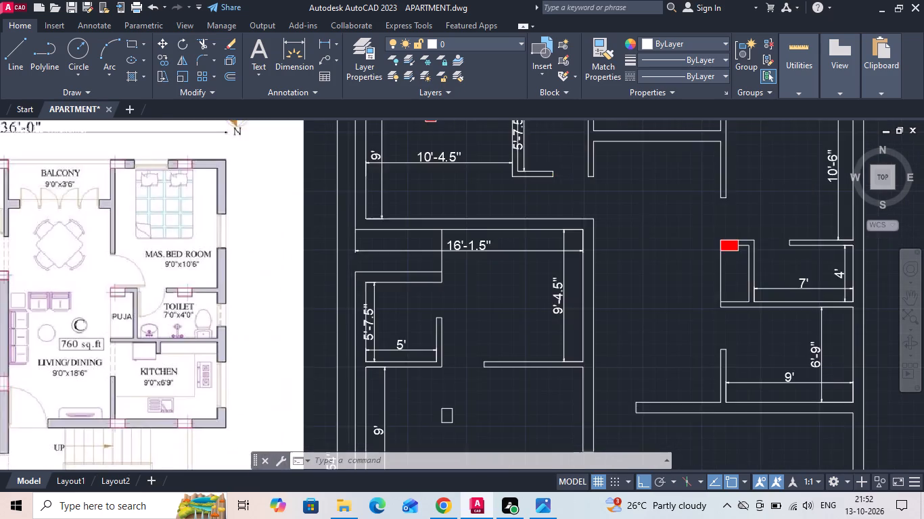
{"action": "scroll", "coordinate": [740, 242], "scroll_direction": "up", "scroll_amount": 3}
{"action": "left_click_drag", "start_coordinate": [735, 210], "coordinate": [712, 221]}
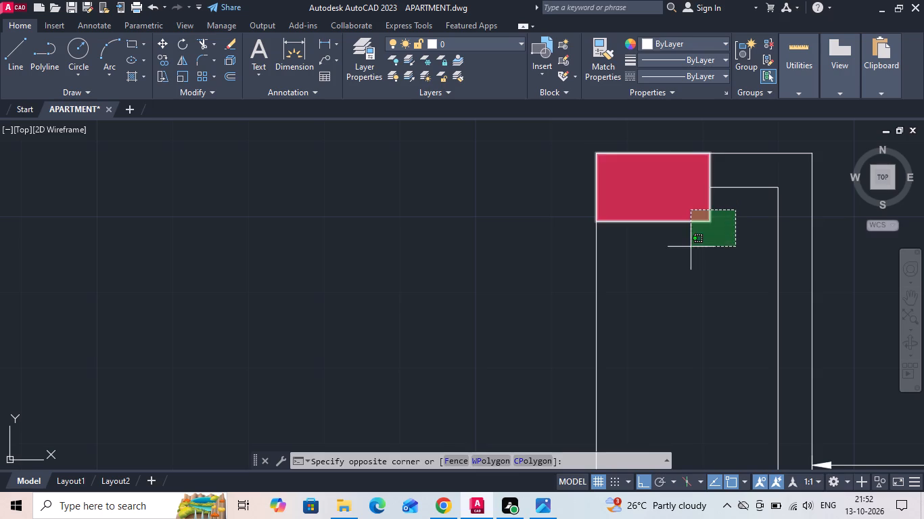
{"action": "left_click", "coordinate": [691, 247]}
{"action": "right_click", "coordinate": [691, 247]}
{"action": "left_click", "coordinate": [726, 279]}
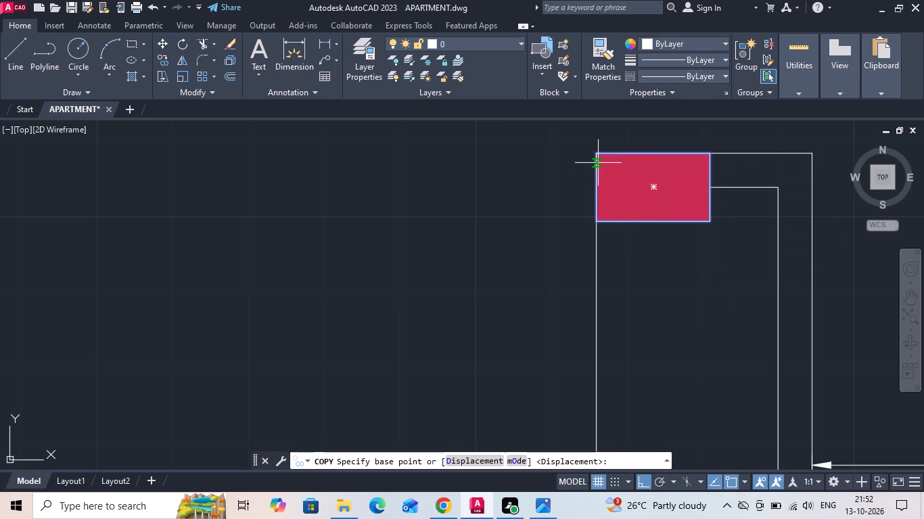
{"action": "left_click", "coordinate": [597, 154]}
{"action": "scroll", "coordinate": [588, 180], "scroll_direction": "down", "scroll_amount": 5}
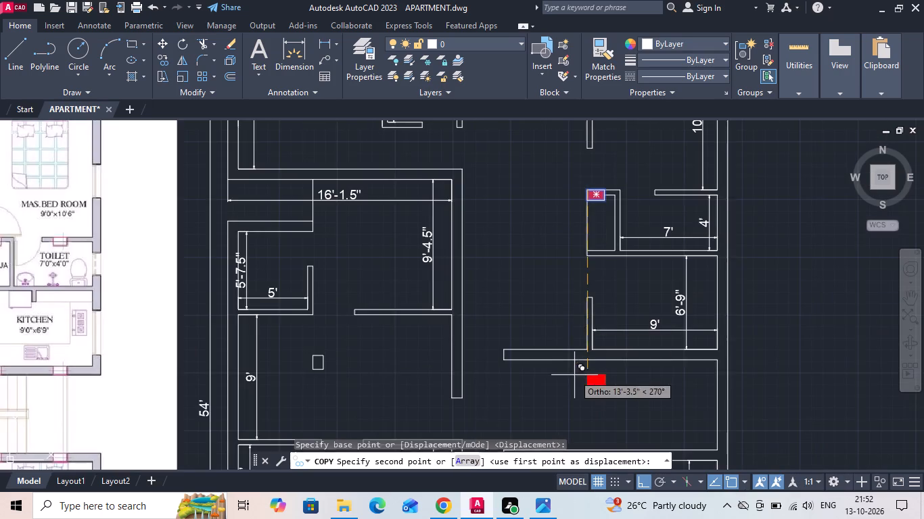
{"action": "scroll", "coordinate": [584, 381], "scroll_direction": "up", "scroll_amount": 2}
{"action": "scroll", "coordinate": [590, 300], "scroll_direction": "up", "scroll_amount": 2}
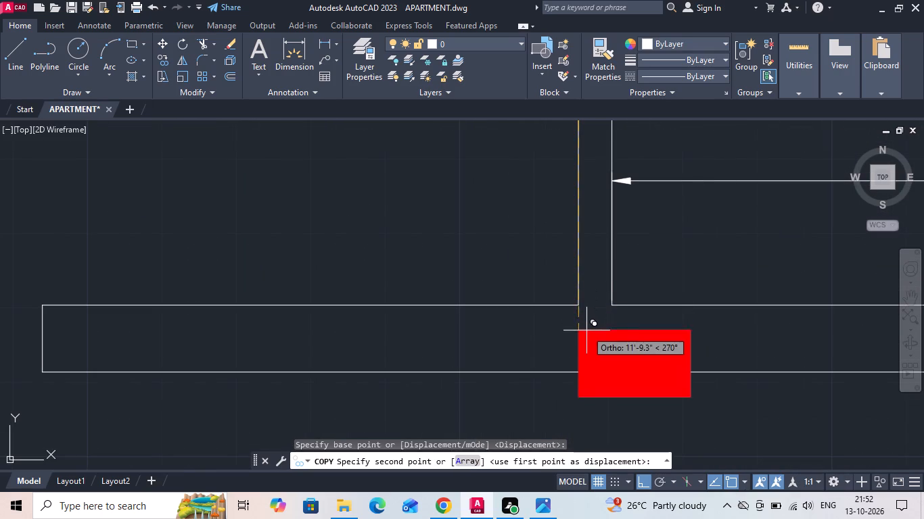
{"action": "left_click", "coordinate": [576, 302]}
{"action": "key", "text": "Escape"}
{"action": "scroll", "coordinate": [513, 314], "scroll_direction": "down", "scroll_amount": 2}
{"action": "scroll", "coordinate": [706, 373], "scroll_direction": "down", "scroll_amount": 2}
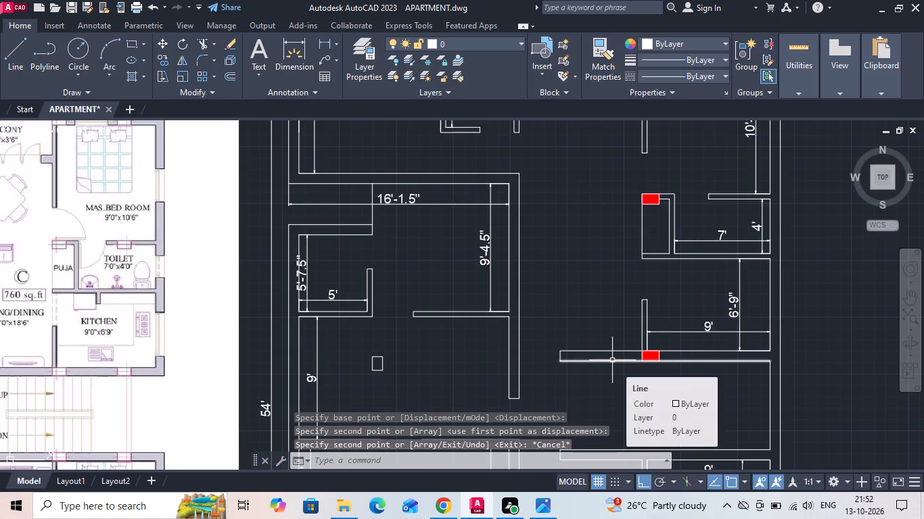
Copy the kitchen junction column straight across the staircase to the opposite wall, at the corner of apartment A's 11' master bedroom.
{"action": "scroll", "coordinate": [613, 274], "scroll_direction": "down", "scroll_amount": 1}
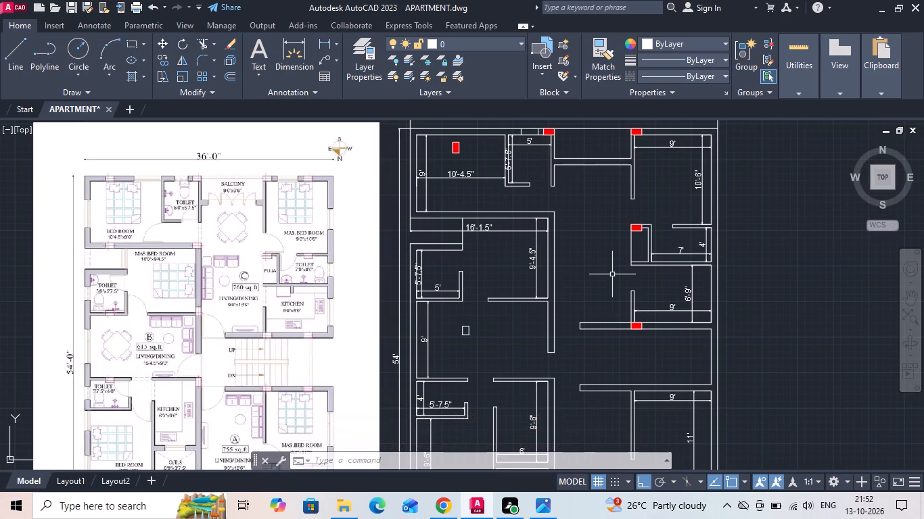
{"action": "scroll", "coordinate": [654, 374], "scroll_direction": "up", "scroll_amount": 1}
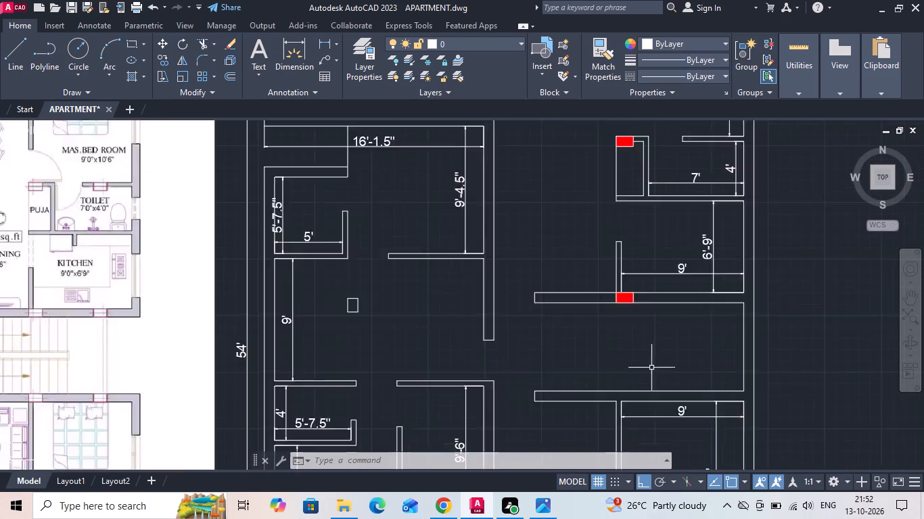
{"action": "scroll", "coordinate": [651, 366], "scroll_direction": "up", "scroll_amount": 1}
{"action": "scroll", "coordinate": [614, 280], "scroll_direction": "up", "scroll_amount": 2}
{"action": "left_click_drag", "start_coordinate": [654, 237], "coordinate": [638, 235]}
{"action": "left_click", "coordinate": [457, 234]}
{"action": "right_click", "coordinate": [457, 234]}
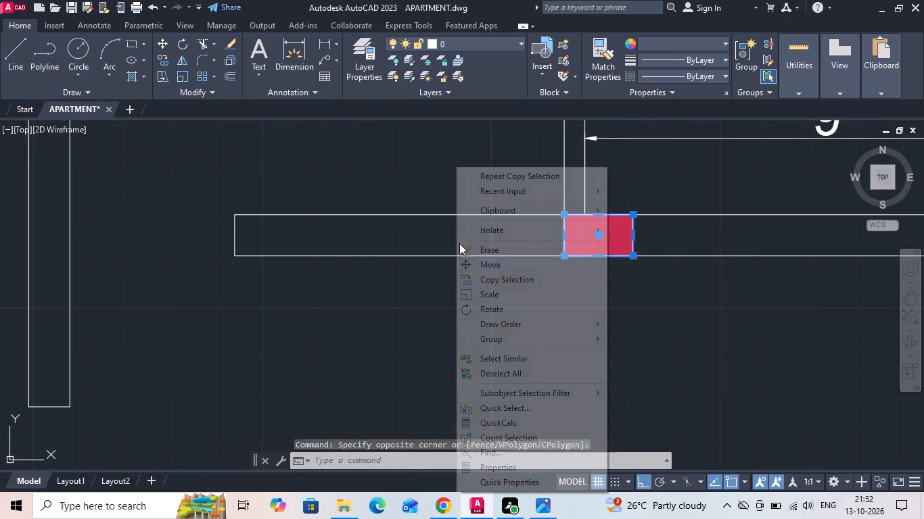
{"action": "left_click", "coordinate": [488, 273]}
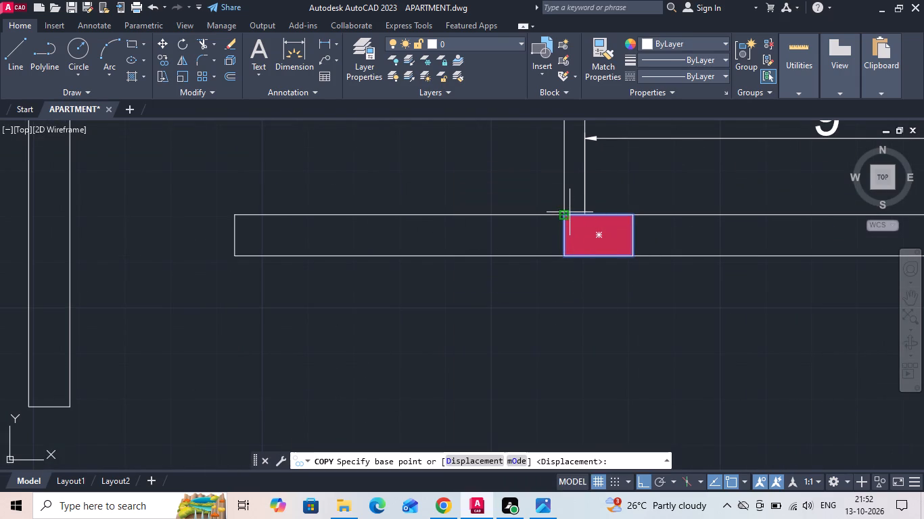
{"action": "left_click", "coordinate": [567, 212]}
{"action": "scroll", "coordinate": [567, 213], "scroll_direction": "down", "scroll_amount": 2}
{"action": "scroll", "coordinate": [550, 376], "scroll_direction": "up", "scroll_amount": 2}
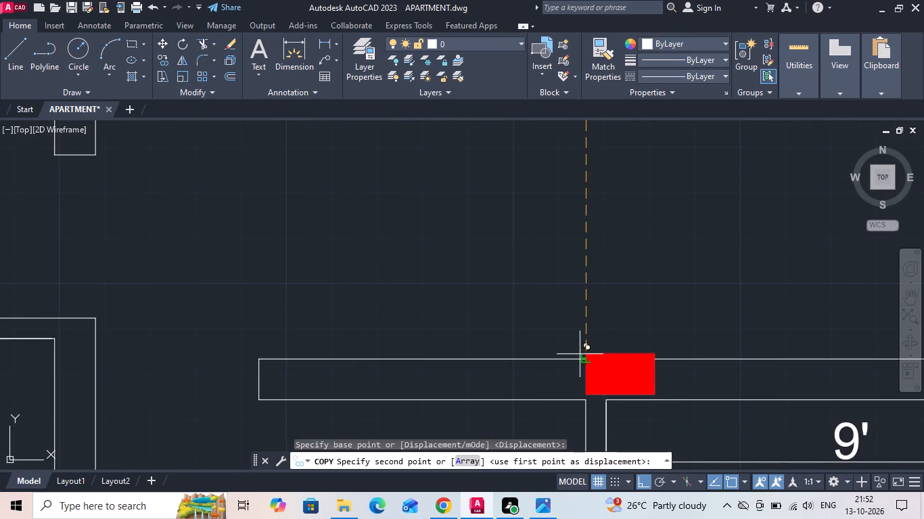
{"action": "scroll", "coordinate": [580, 379], "scroll_direction": "up", "scroll_amount": 2}
{"action": "left_click", "coordinate": [589, 328]}
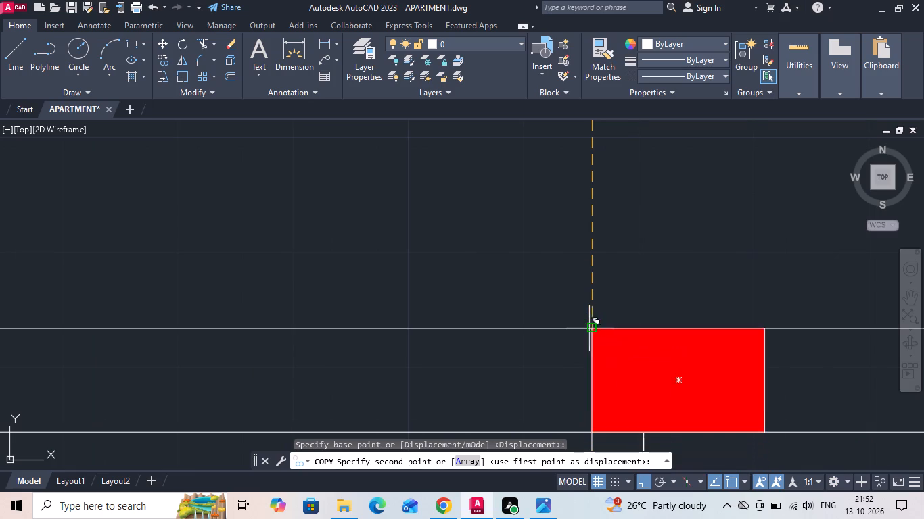
Place another copy of the column at the outer wall corner of apartment A's puja room.
{"action": "scroll", "coordinate": [568, 252], "scroll_direction": "down", "scroll_amount": 6}
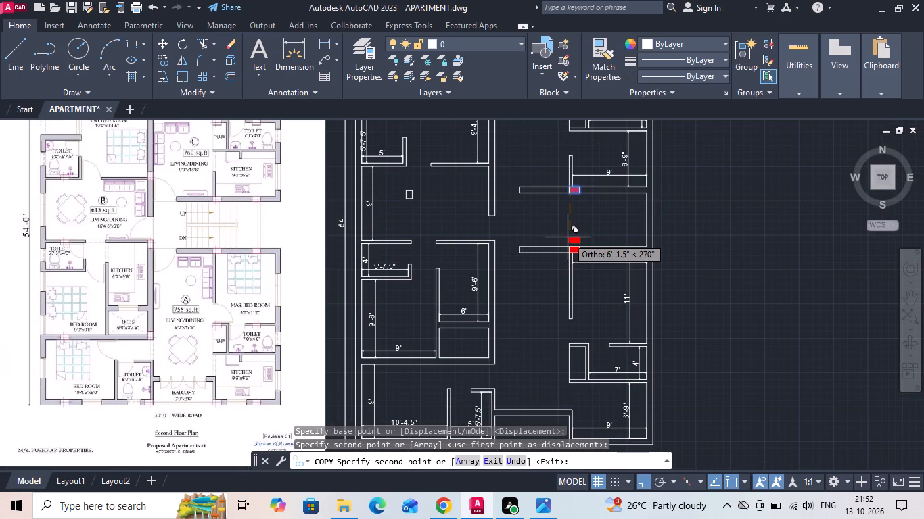
{"action": "scroll", "coordinate": [581, 329], "scroll_direction": "up", "scroll_amount": 2}
{"action": "scroll", "coordinate": [547, 418], "scroll_direction": "up", "scroll_amount": 2}
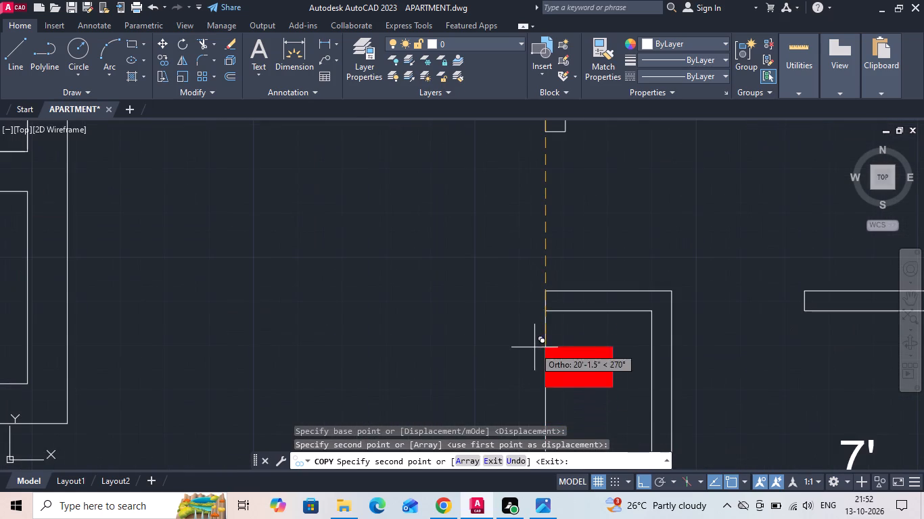
{"action": "left_click", "coordinate": [548, 294]}
Place another copy of the column in the outer wall at apartment A's balcony corner, beside the kitchen.
{"action": "scroll", "coordinate": [551, 211], "scroll_direction": "down", "scroll_amount": 4}
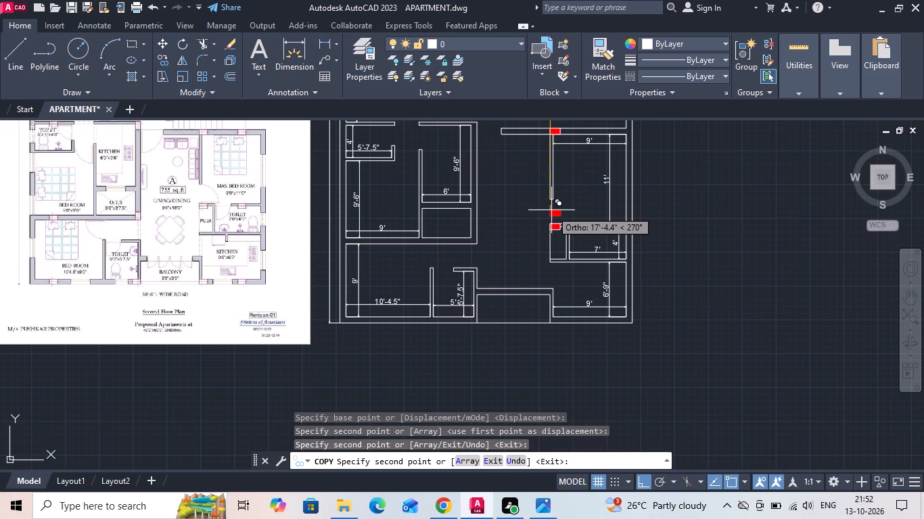
{"action": "scroll", "coordinate": [566, 282], "scroll_direction": "up", "scroll_amount": 1}
{"action": "scroll", "coordinate": [526, 363], "scroll_direction": "up", "scroll_amount": 2}
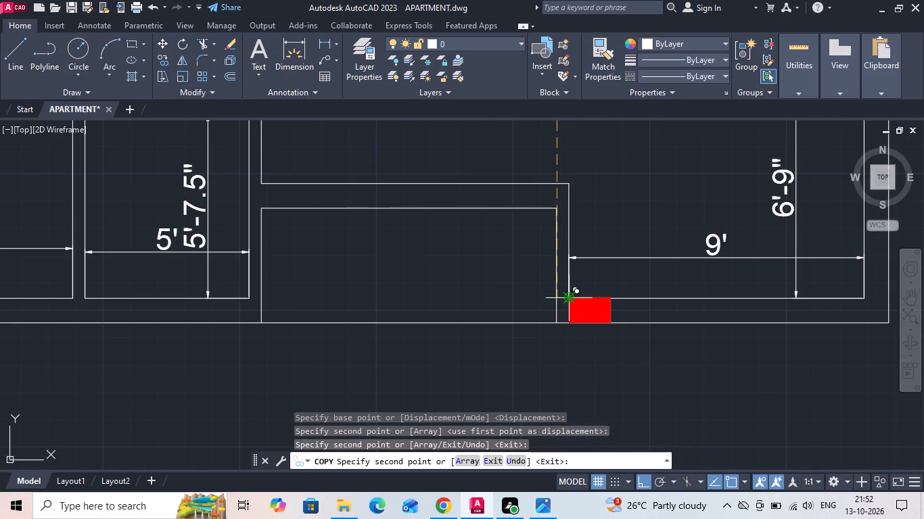
{"action": "left_click", "coordinate": [544, 299]}
{"action": "key", "text": "Escape"}
{"action": "scroll", "coordinate": [582, 314], "scroll_direction": "up", "scroll_amount": 1}
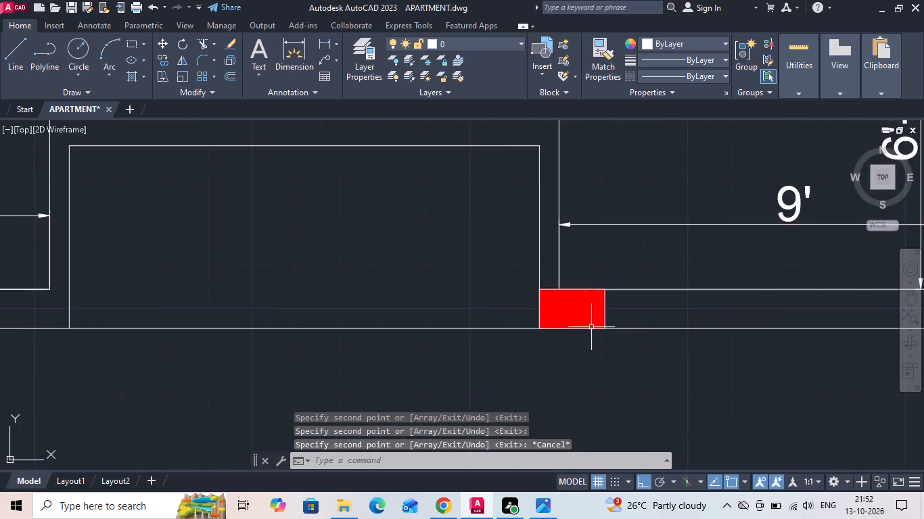
{"action": "scroll", "coordinate": [597, 335], "scroll_direction": "up", "scroll_amount": 1}
{"action": "left_click_drag", "start_coordinate": [617, 303], "coordinate": [604, 301]}
{"action": "left_click", "coordinate": [567, 299]}
{"action": "key", "text": "Escape"}
{"action": "scroll", "coordinate": [563, 366], "scroll_direction": "down", "scroll_amount": 4}
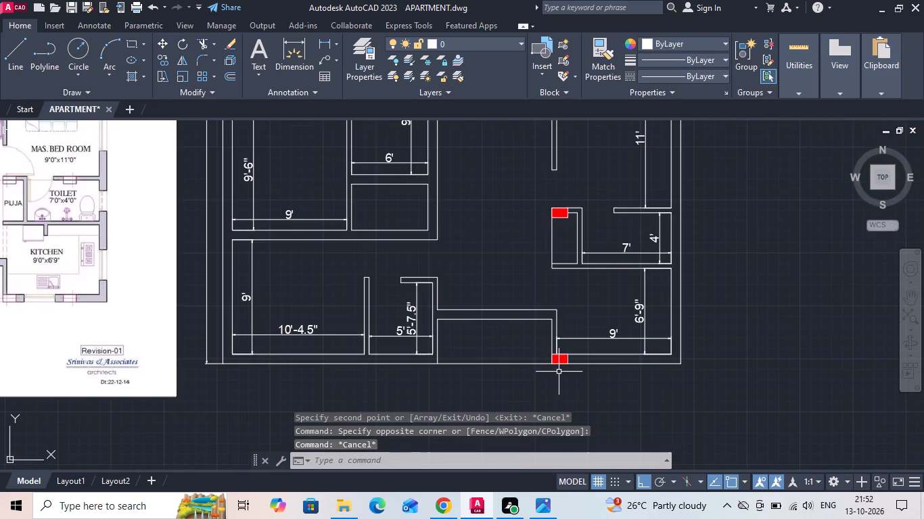
Copy the balcony corner column along the outer wall to the balcony's opposite corner, beside the 5' by 5'-7.5" toilet.
{"action": "scroll", "coordinate": [557, 371], "scroll_direction": "down", "scroll_amount": 1}
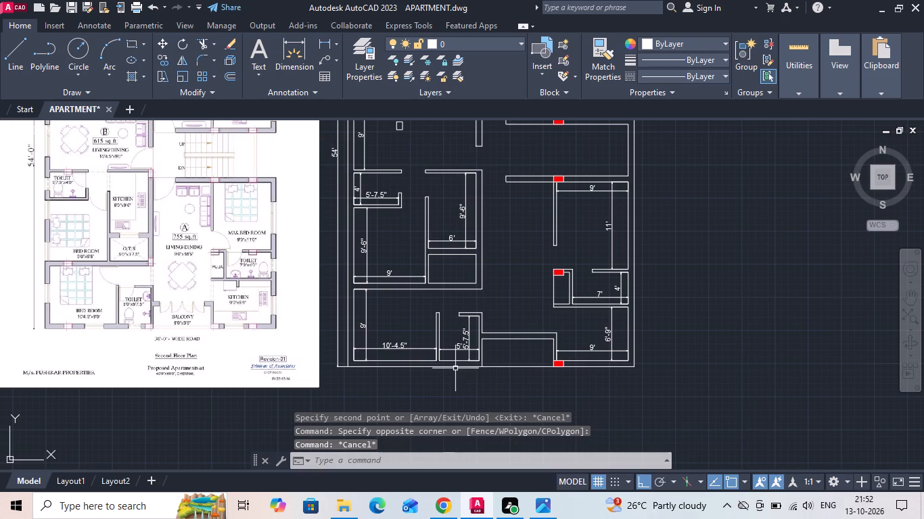
{"action": "scroll", "coordinate": [523, 362], "scroll_direction": "up", "scroll_amount": 2}
{"action": "scroll", "coordinate": [616, 361], "scroll_direction": "up", "scroll_amount": 2}
{"action": "left_click", "coordinate": [646, 375]}
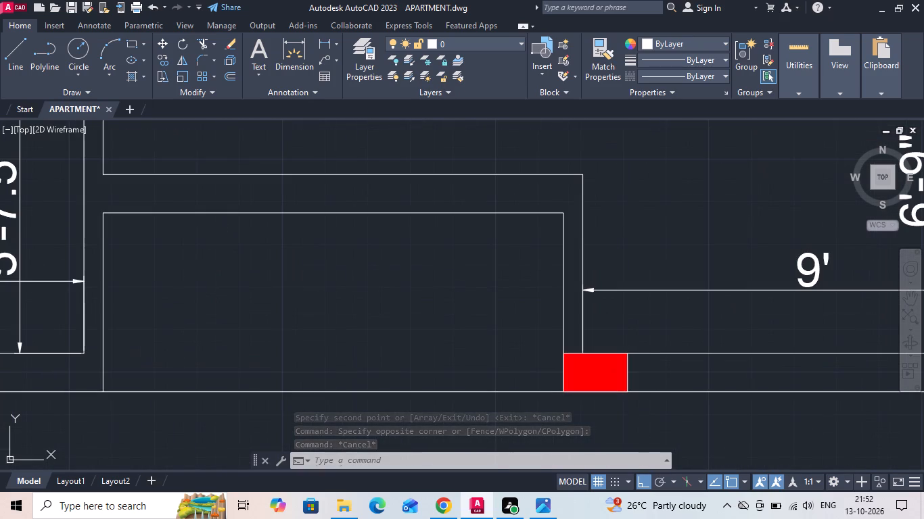
{"action": "left_click", "coordinate": [616, 374]}
{"action": "right_click", "coordinate": [616, 374]}
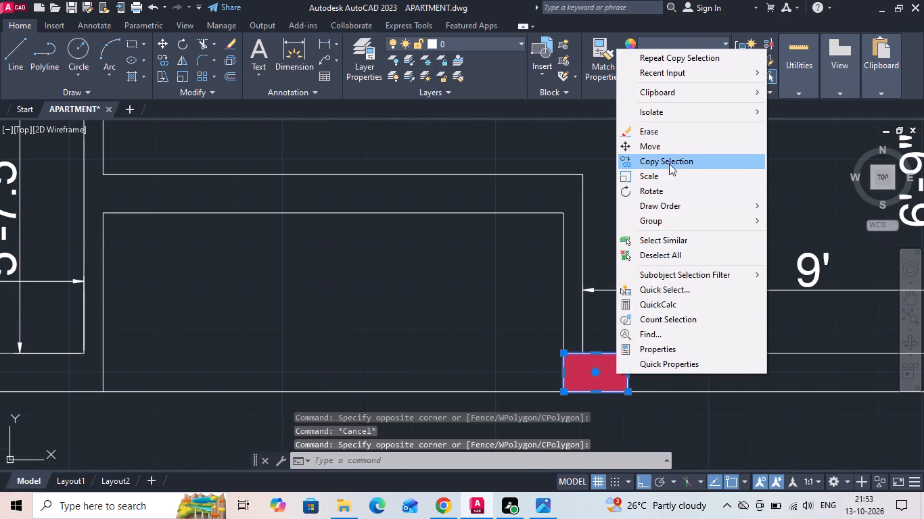
{"action": "left_click", "coordinate": [669, 164]}
{"action": "left_click", "coordinate": [627, 391]}
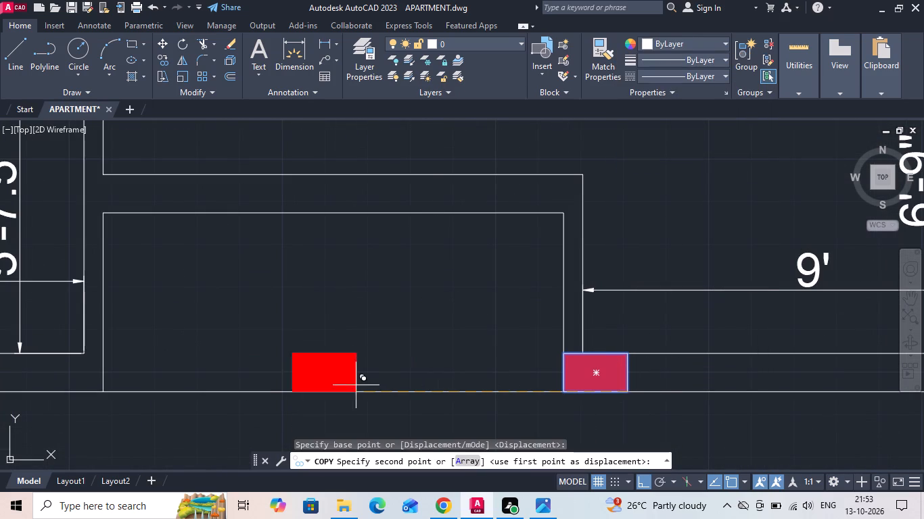
{"action": "left_click", "coordinate": [106, 389]}
{"action": "scroll", "coordinate": [413, 355], "scroll_direction": "down", "scroll_amount": 4}
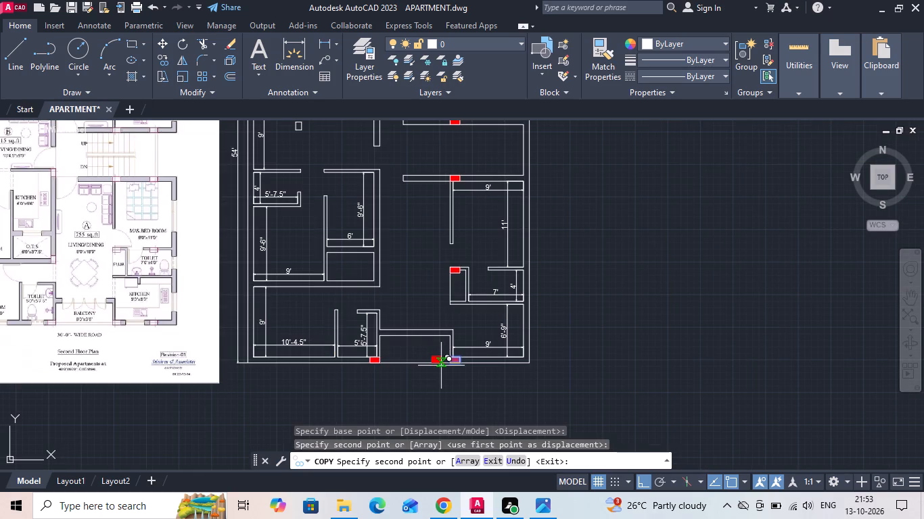
{"action": "key", "text": "Escape"}
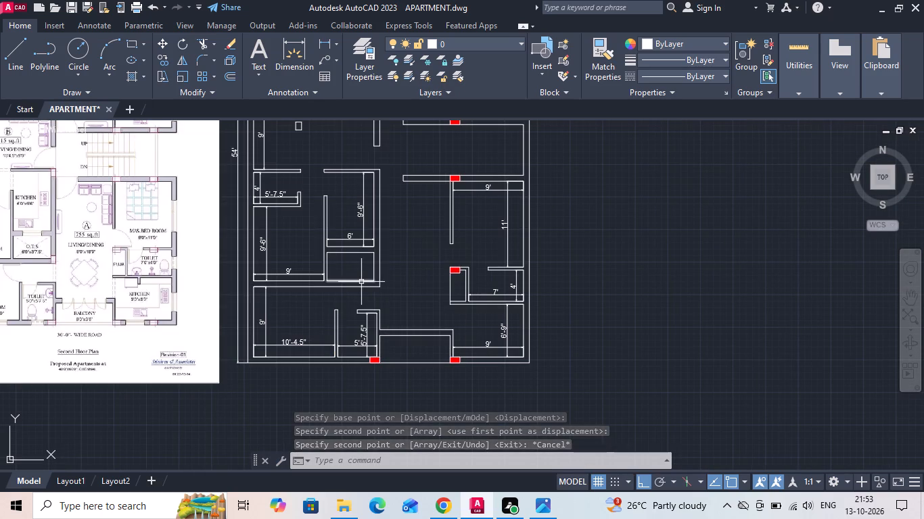
Copy the spare upright column from the 10'-4.5" bedroom to the outer wall corner beside the O.T.S. shaft.
{"action": "middle_click_drag", "start_coordinate": [362, 282], "coordinate": [436, 345]}
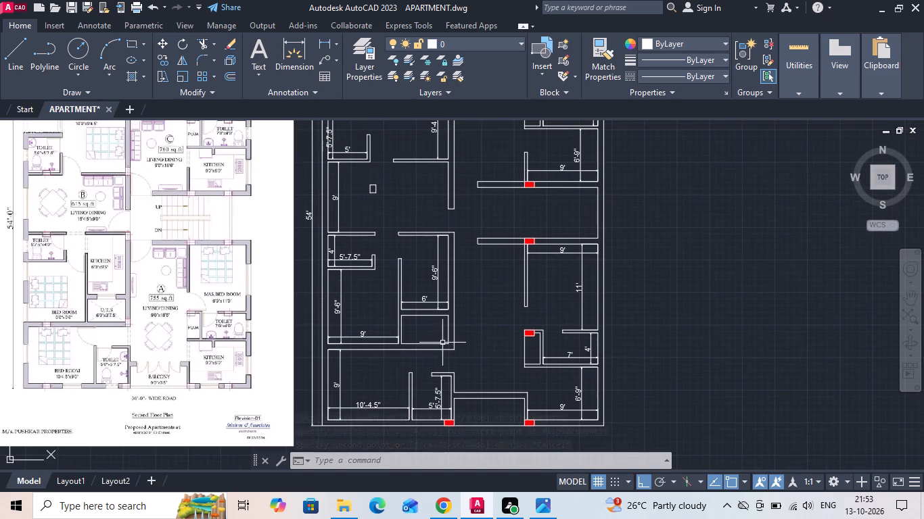
{"action": "scroll", "coordinate": [458, 319], "scroll_direction": "down", "scroll_amount": 1}
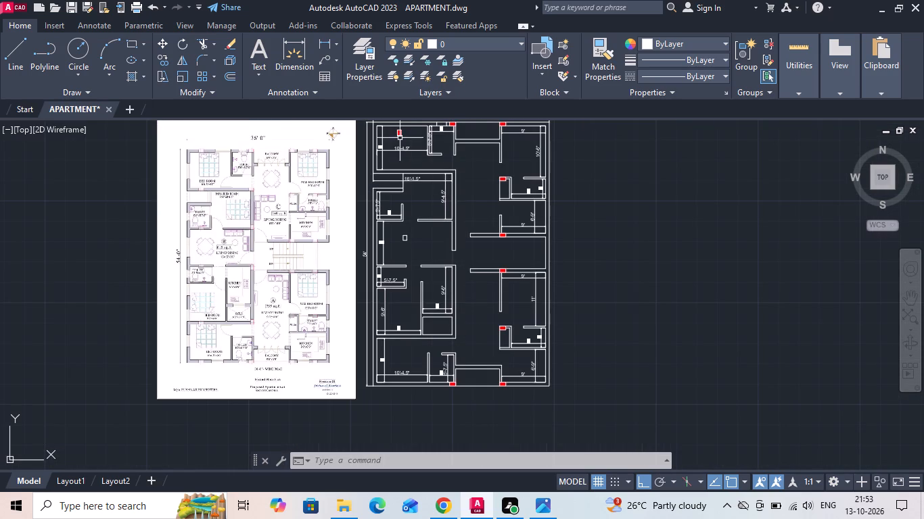
{"action": "middle_click_drag", "start_coordinate": [404, 161], "coordinate": [406, 208]}
{"action": "scroll", "coordinate": [417, 185], "scroll_direction": "up", "scroll_amount": 2}
{"action": "left_click_drag", "start_coordinate": [407, 176], "coordinate": [383, 188]}
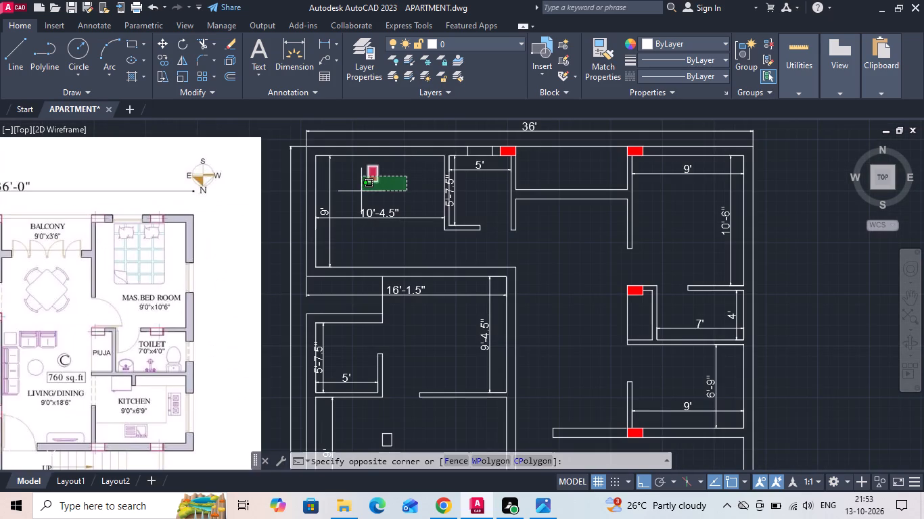
{"action": "left_click", "coordinate": [361, 191]}
{"action": "right_click", "coordinate": [361, 191]}
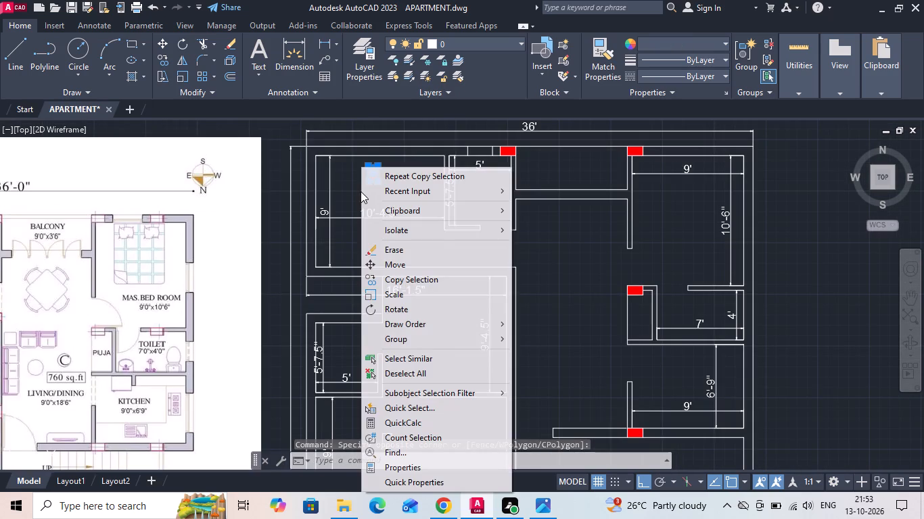
{"action": "left_click", "coordinate": [390, 276]}
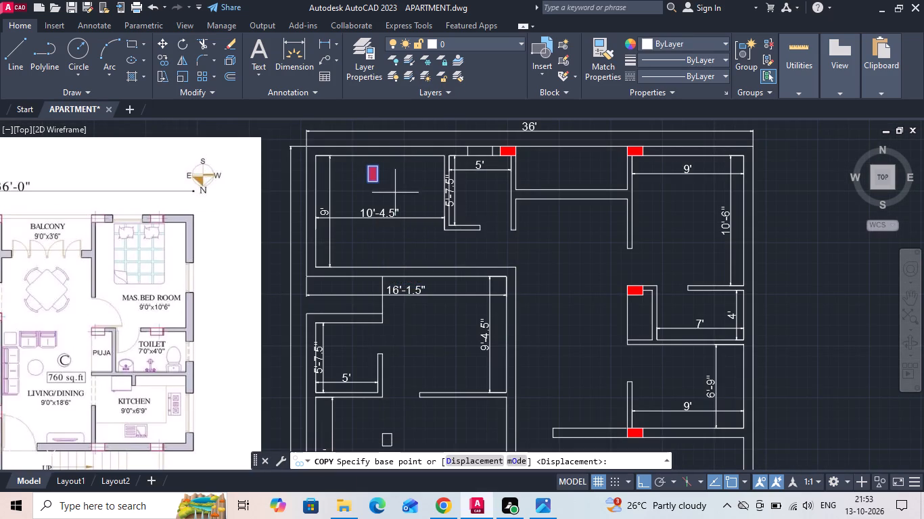
{"action": "left_click", "coordinate": [381, 183]}
{"action": "scroll", "coordinate": [455, 169], "scroll_direction": "down", "scroll_amount": 1}
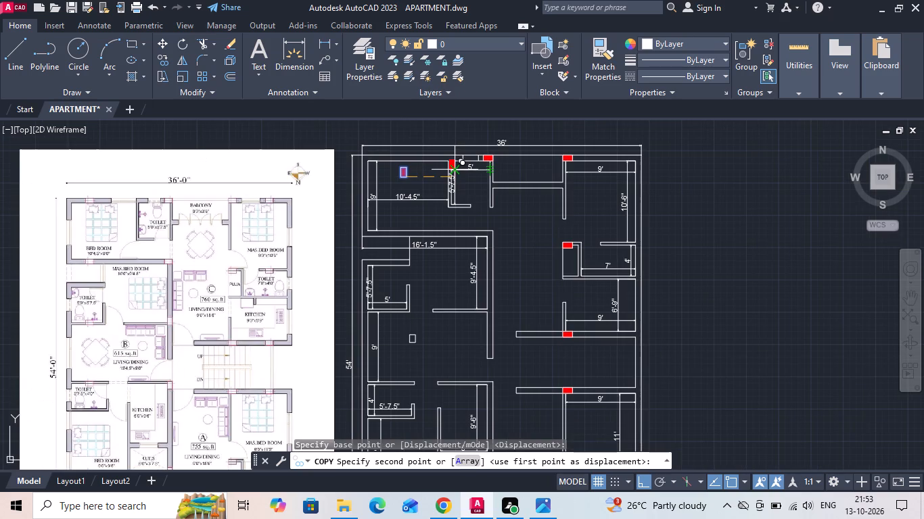
{"action": "scroll", "coordinate": [455, 169], "scroll_direction": "down", "scroll_amount": 2}
{"action": "scroll", "coordinate": [417, 285], "scroll_direction": "up", "scroll_amount": 2}
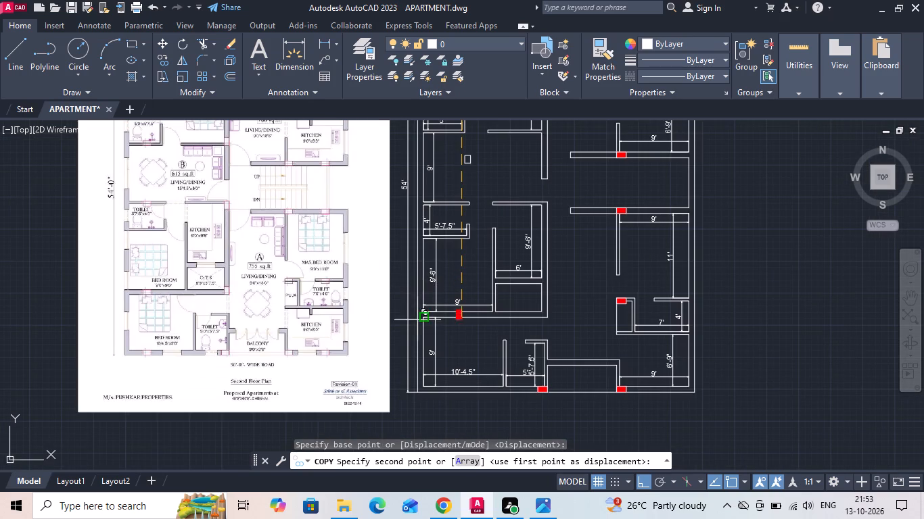
{"action": "scroll", "coordinate": [507, 342], "scroll_direction": "up", "scroll_amount": 2}
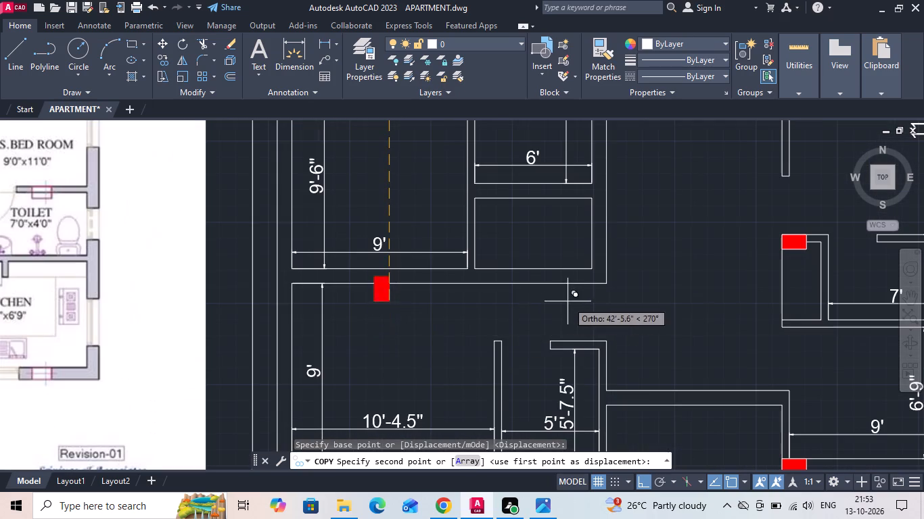
{"action": "left_click", "coordinate": [607, 282]}
Place another copy of the upright column at the corner of apartment B's 6' by 9'-6" kitchen, on the living room side.
{"action": "scroll", "coordinate": [589, 317], "scroll_direction": "down", "scroll_amount": 2}
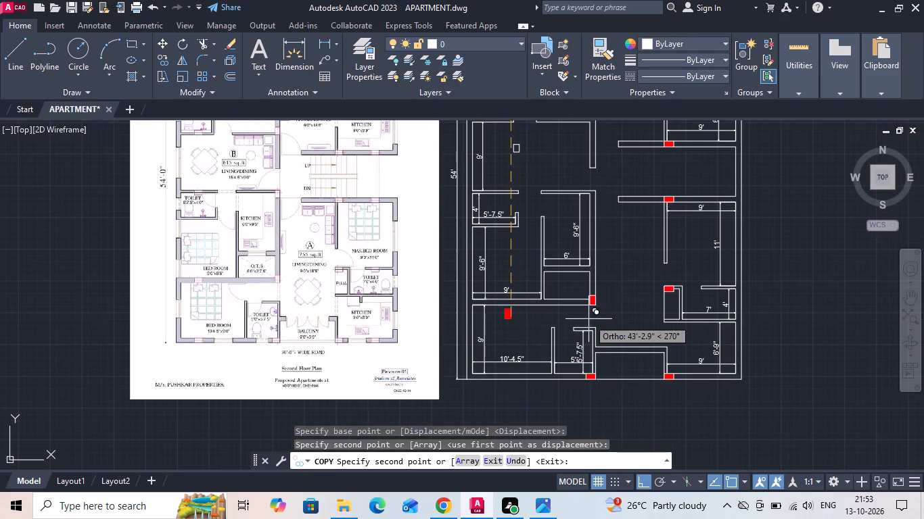
{"action": "scroll", "coordinate": [615, 226], "scroll_direction": "up", "scroll_amount": 1}
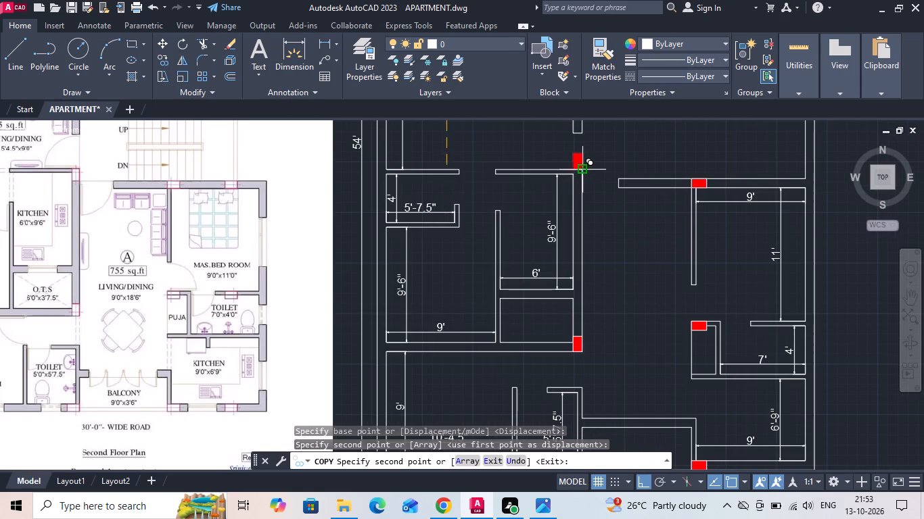
{"action": "left_click", "coordinate": [584, 173]}
{"action": "scroll", "coordinate": [584, 173], "scroll_direction": "up", "scroll_amount": 3}
{"action": "middle_click_drag", "start_coordinate": [581, 193], "coordinate": [559, 324]}
{"action": "key", "text": "Escape"}
Move the kitchen corner column into the wall so its top edge is flush with the kitchen partition's outer face.
{"action": "left_click_drag", "start_coordinate": [559, 247], "coordinate": [490, 243]}
{"action": "left_click", "coordinate": [437, 221]}
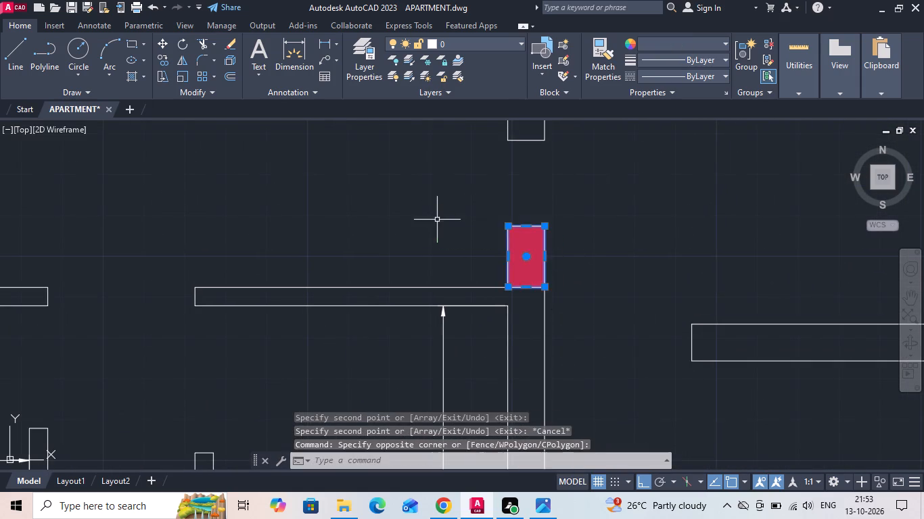
{"action": "right_click", "coordinate": [437, 220]}
{"action": "left_click", "coordinate": [483, 263]}
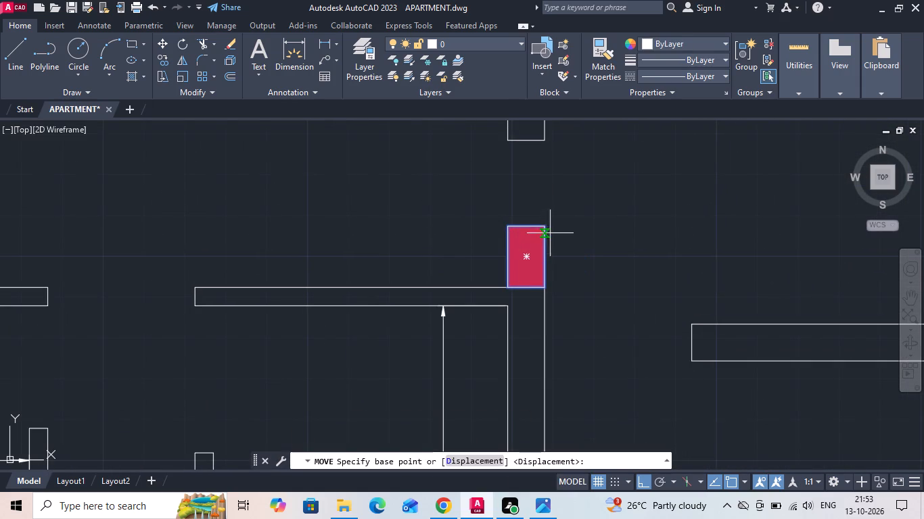
{"action": "left_click", "coordinate": [548, 227]}
{"action": "left_click", "coordinate": [549, 281]}
Copy the kitchen corner column along the wall line to the partition junction of apartment B's 9'-4.5" master bedroom.
{"action": "scroll", "coordinate": [574, 274], "scroll_direction": "down", "scroll_amount": 3}
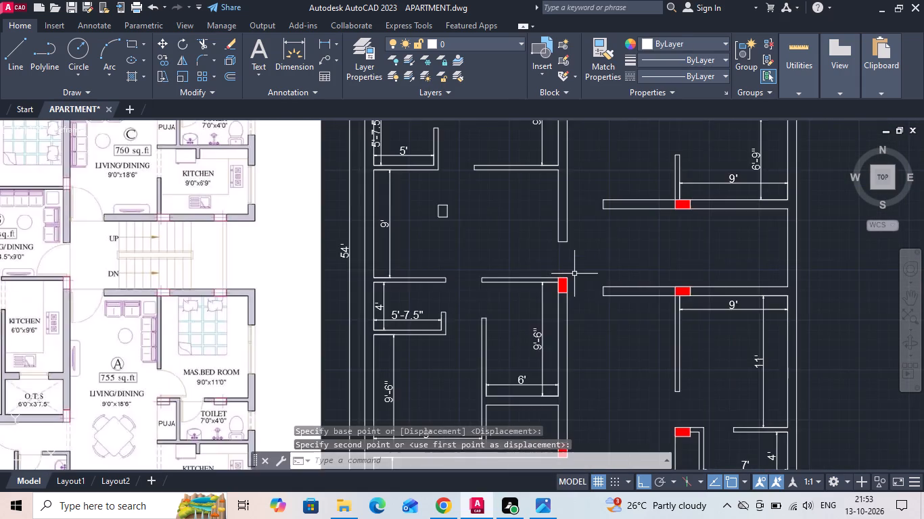
{"action": "scroll", "coordinate": [576, 272], "scroll_direction": "down", "scroll_amount": 1}
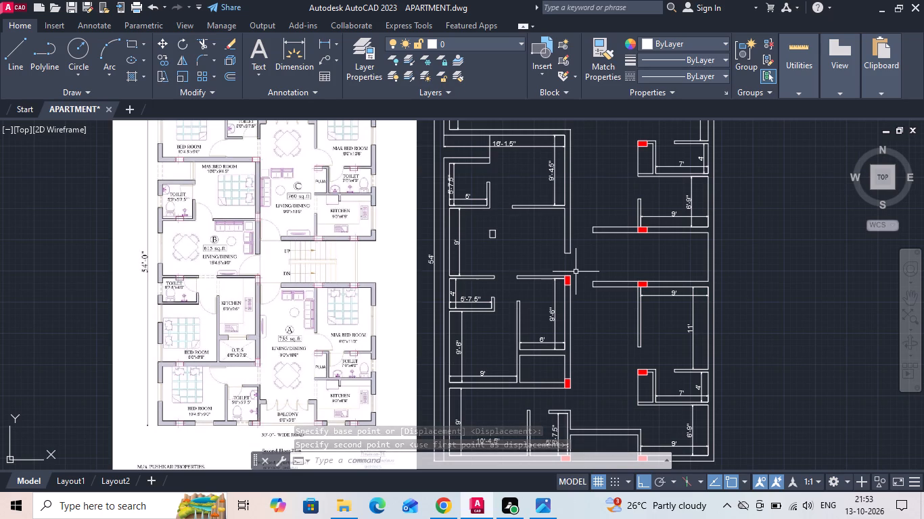
{"action": "scroll", "coordinate": [280, 228], "scroll_direction": "up", "scroll_amount": 2}
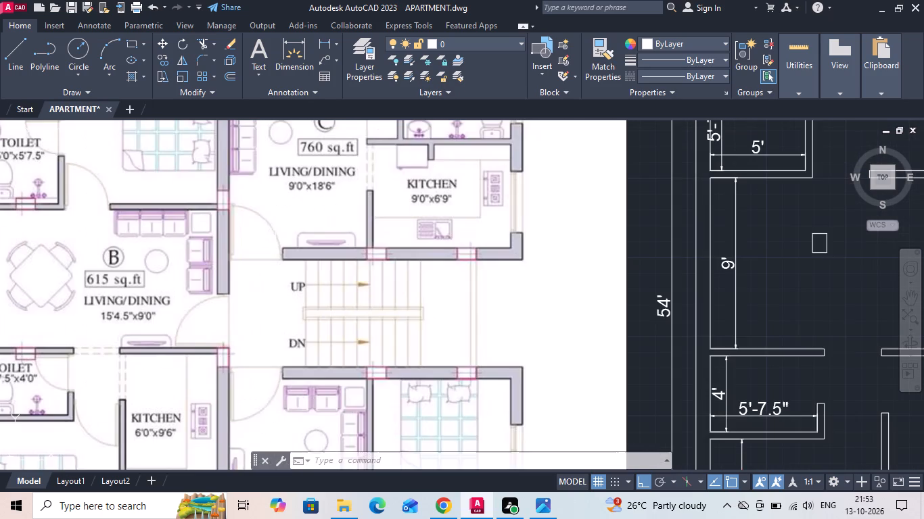
{"action": "scroll", "coordinate": [275, 228], "scroll_direction": "down", "scroll_amount": 2}
{"action": "scroll", "coordinate": [540, 290], "scroll_direction": "up", "scroll_amount": 2}
{"action": "scroll", "coordinate": [607, 290], "scroll_direction": "up", "scroll_amount": 2}
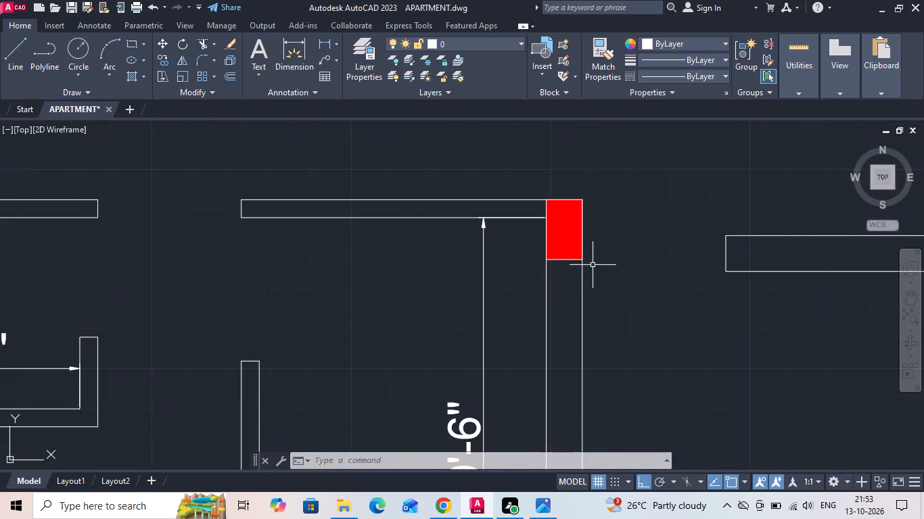
{"action": "left_click", "coordinate": [564, 280]}
{"action": "left_click", "coordinate": [563, 249]}
{"action": "right_click", "coordinate": [563, 249]}
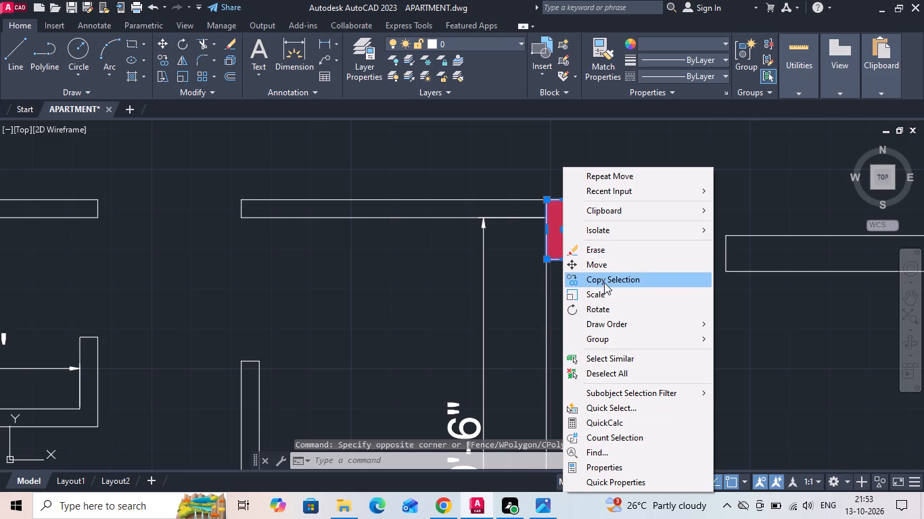
{"action": "left_click", "coordinate": [604, 282]}
{"action": "left_click", "coordinate": [542, 262]}
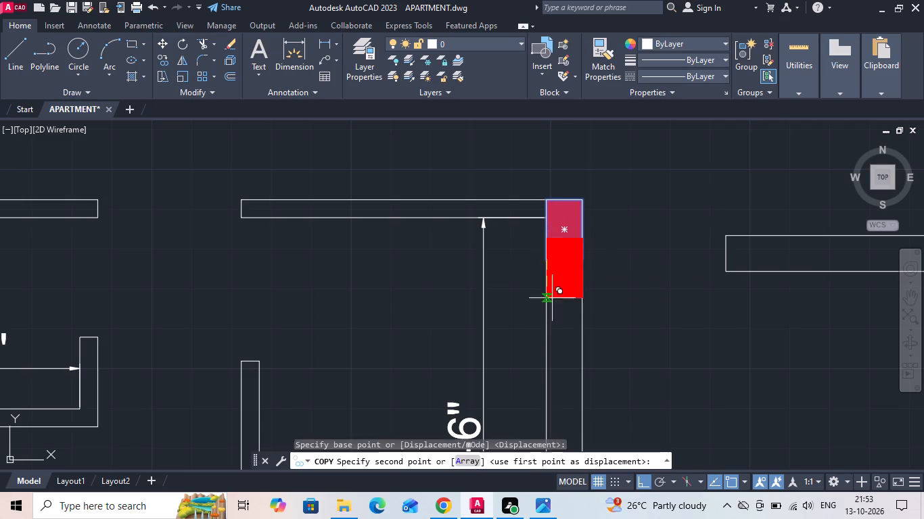
{"action": "scroll", "coordinate": [559, 342], "scroll_direction": "down", "scroll_amount": 2}
{"action": "middle_click_drag", "start_coordinate": [554, 214], "coordinate": [545, 371]}
{"action": "scroll", "coordinate": [539, 263], "scroll_direction": "up", "scroll_amount": 2}
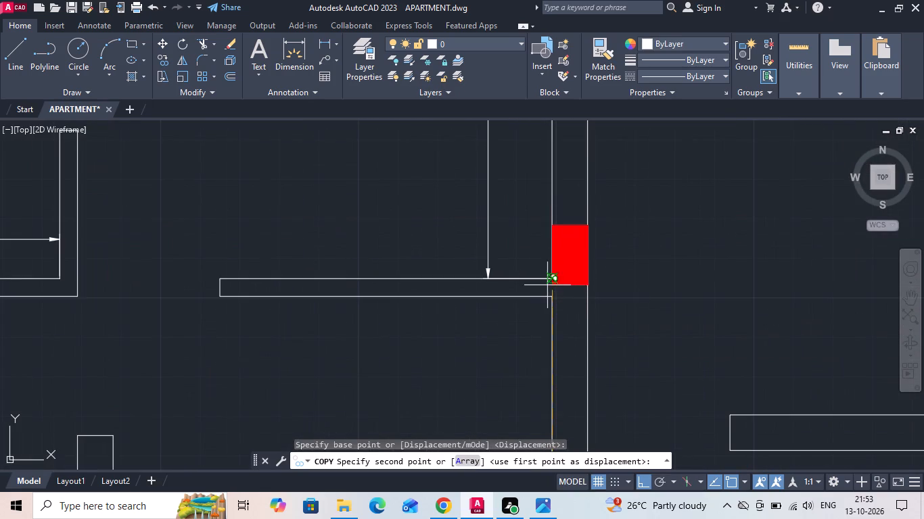
{"action": "left_click", "coordinate": [549, 296]}
{"action": "scroll", "coordinate": [511, 307], "scroll_direction": "down", "scroll_amount": 3}
{"action": "key", "text": "Escape"}
{"action": "scroll", "coordinate": [533, 303], "scroll_direction": "down", "scroll_amount": 1}
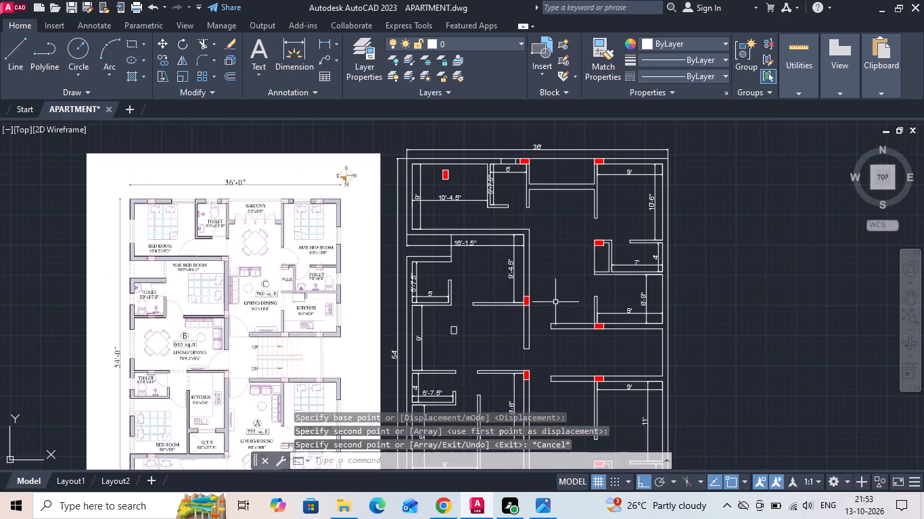
{"action": "key", "text": "Escape"}
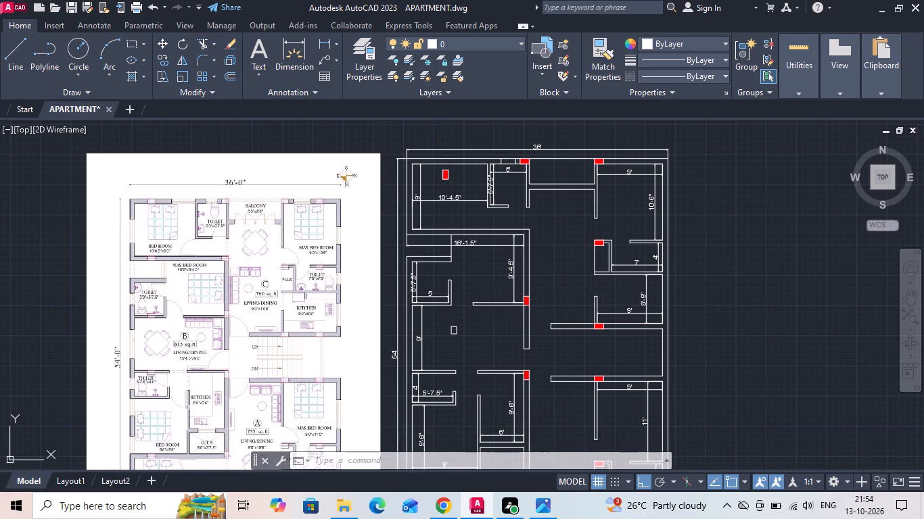
Measure on the reference image the distance from the staircase wall's outer corner to the nearest column.
{"action": "middle_click_drag", "start_coordinate": [189, 401], "coordinate": [219, 283]}
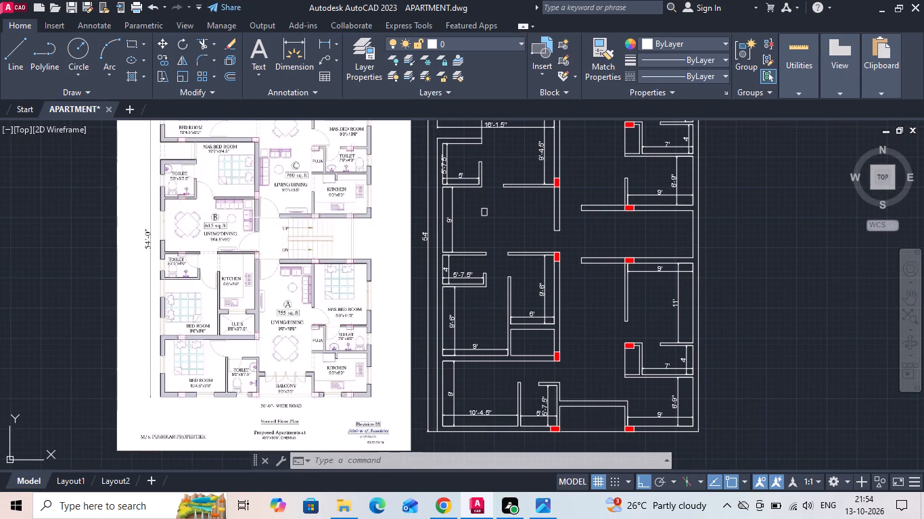
{"action": "scroll", "coordinate": [267, 218], "scroll_direction": "up", "scroll_amount": 3}
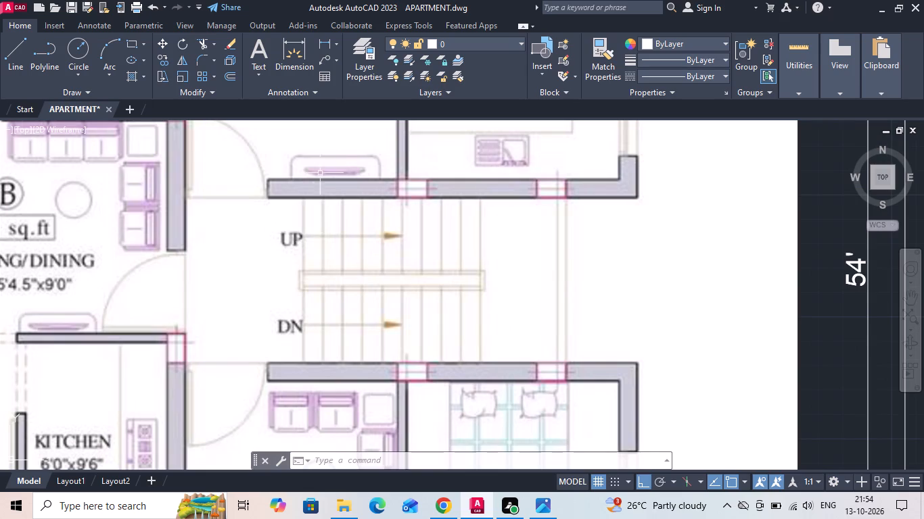
{"action": "left_click", "coordinate": [331, 49]}
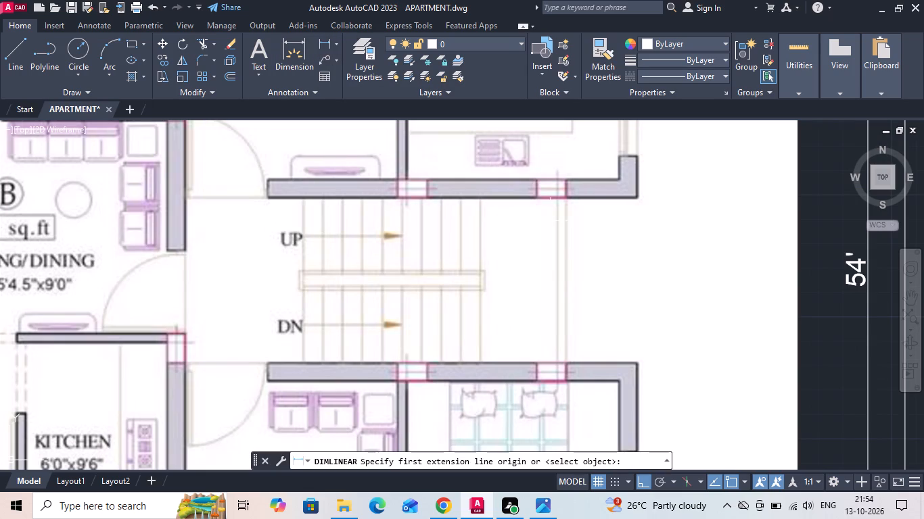
{"action": "scroll", "coordinate": [601, 214], "scroll_direction": "up", "scroll_amount": 1}
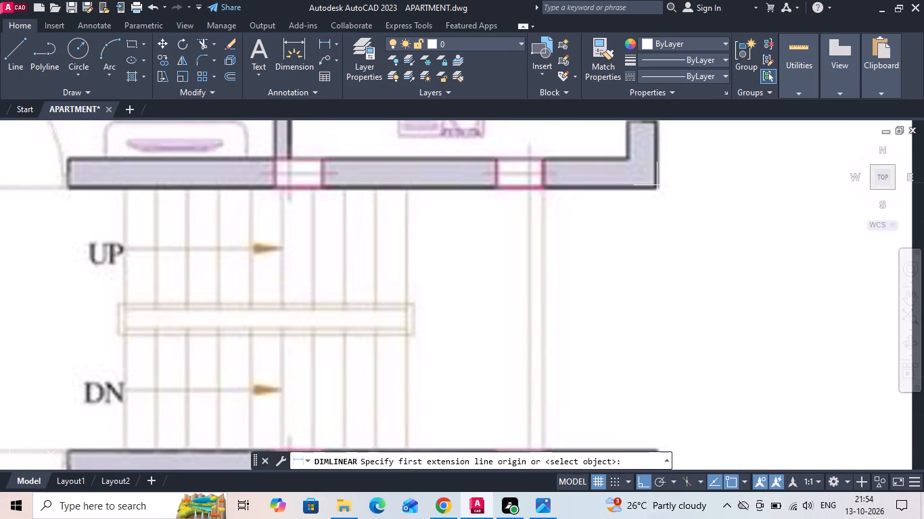
{"action": "left_click", "coordinate": [657, 185]}
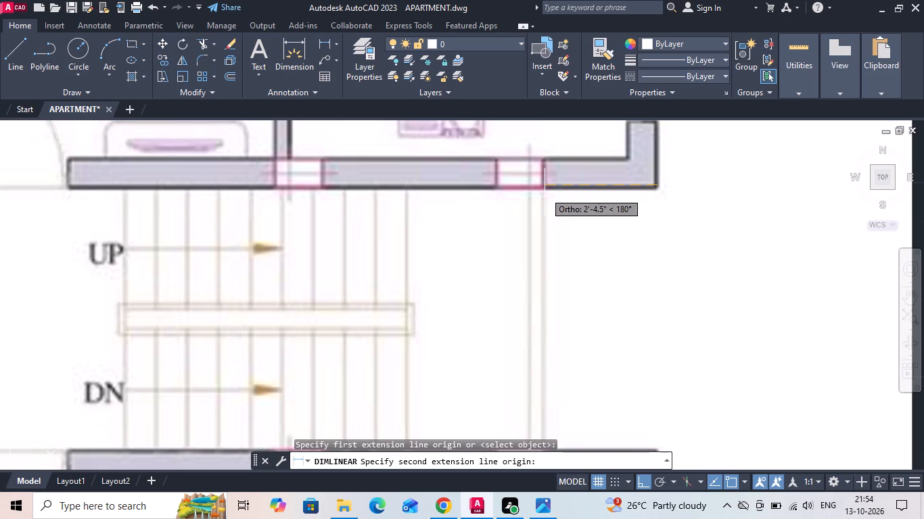
{"action": "key", "text": "Escape"}
{"action": "scroll", "coordinate": [530, 251], "scroll_direction": "down", "scroll_amount": 1}
{"action": "scroll", "coordinate": [191, 221], "scroll_direction": "up", "scroll_amount": 2}
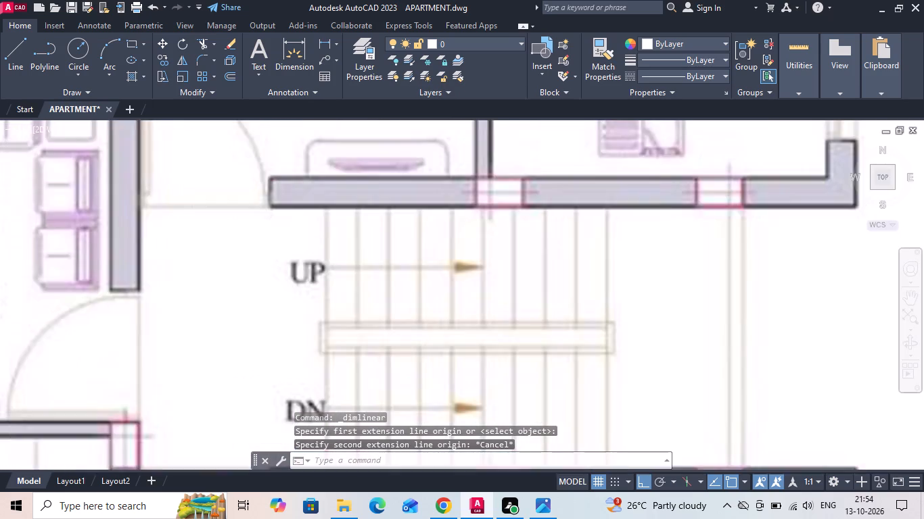
Measure on the reference image from the staircase wall's end to the first tread, and across the opening to the facing wall.
{"action": "key", "text": "space"}
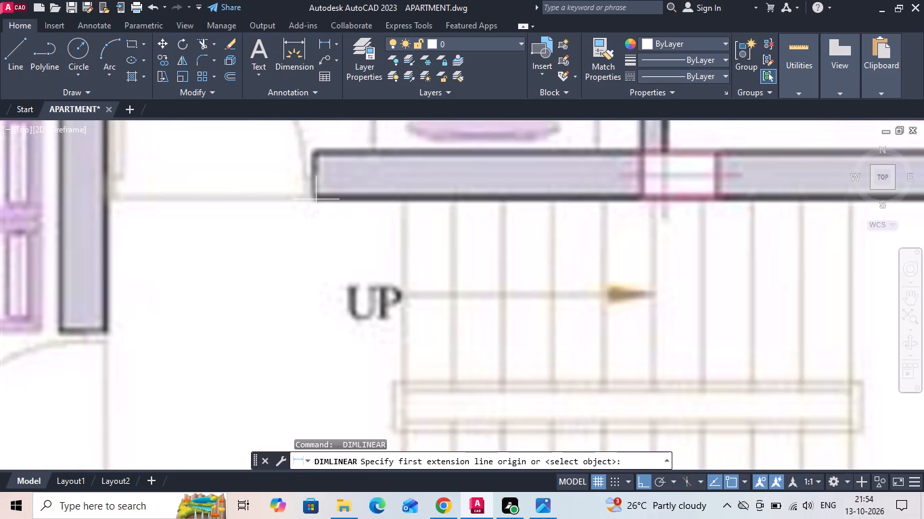
{"action": "left_click", "coordinate": [316, 199]}
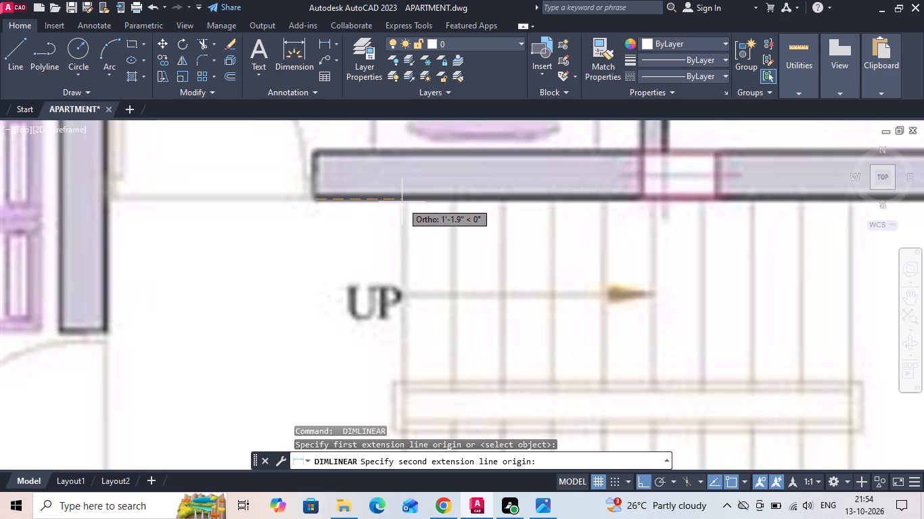
{"action": "scroll", "coordinate": [402, 202], "scroll_direction": "up", "scroll_amount": 1}
{"action": "scroll", "coordinate": [402, 202], "scroll_direction": "down", "scroll_amount": 1}
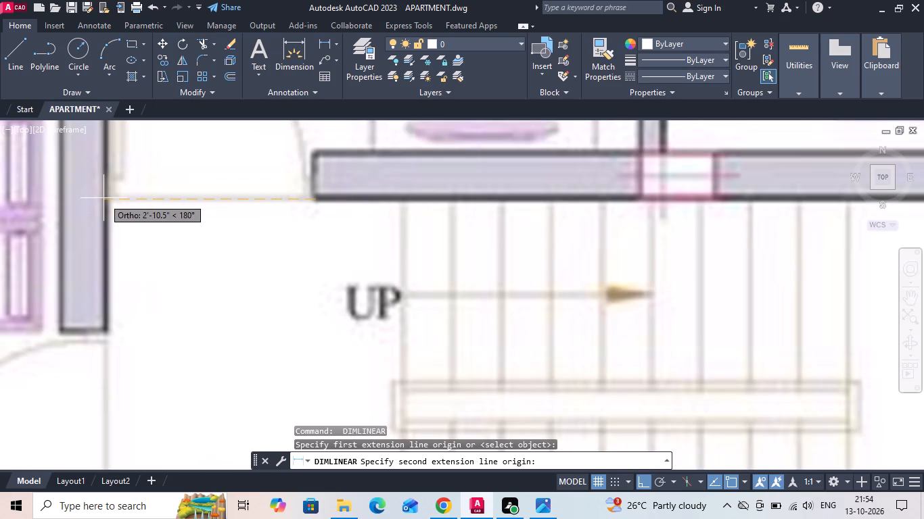
{"action": "key", "text": "Escape"}
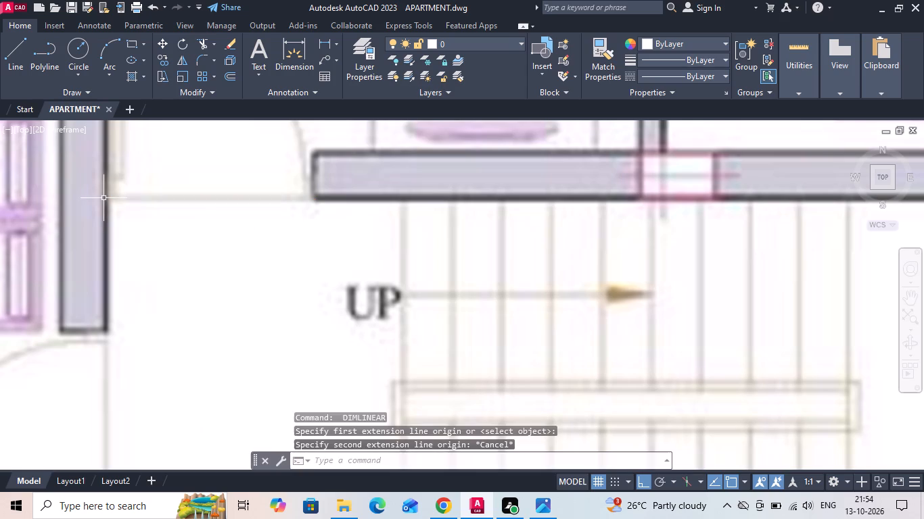
{"action": "key", "text": "space"}
{"action": "left_click", "coordinate": [103, 198]}
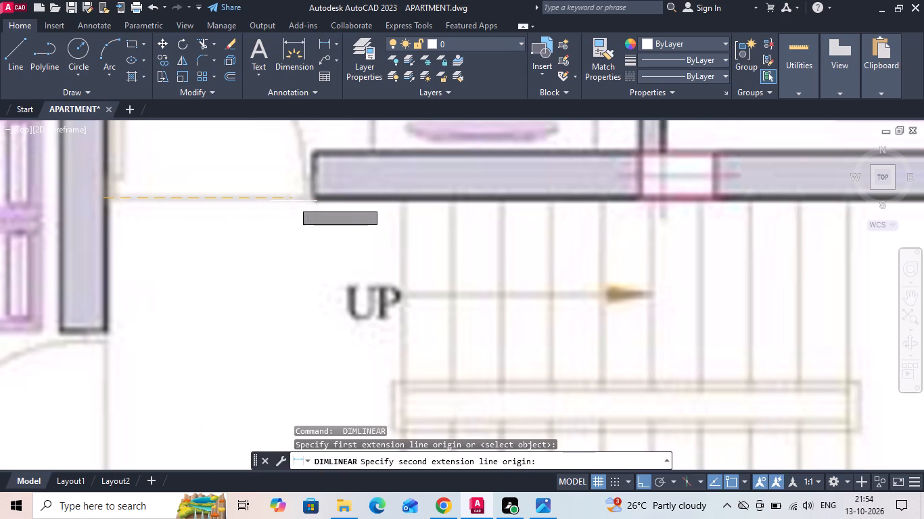
{"action": "key", "text": "Escape"}
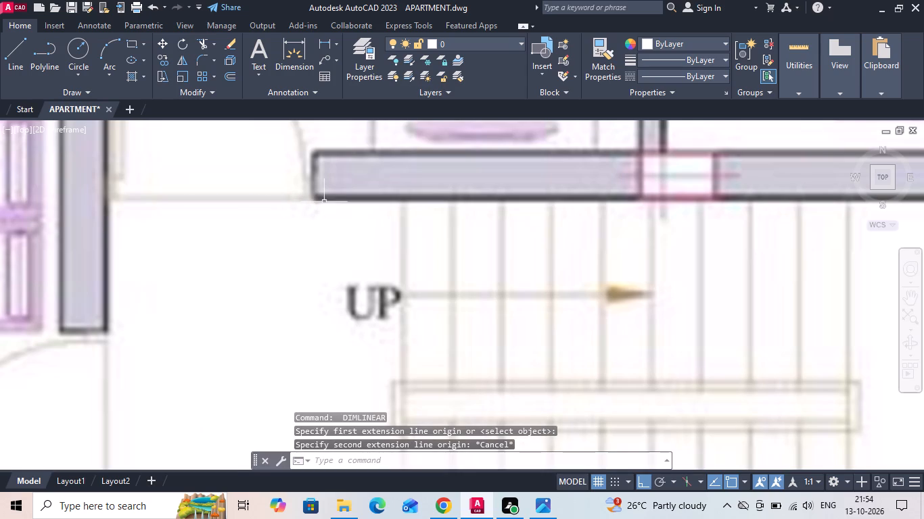
{"action": "key", "text": "space"}
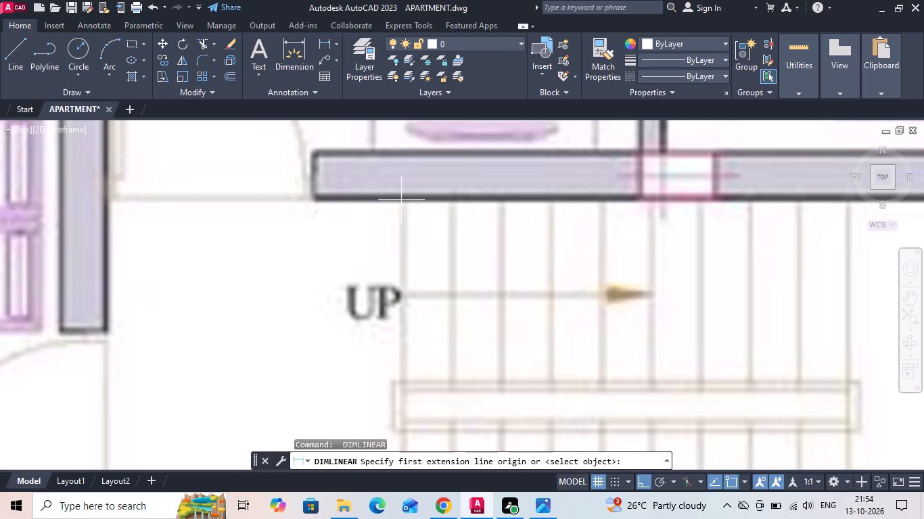
{"action": "left_click", "coordinate": [401, 200]}
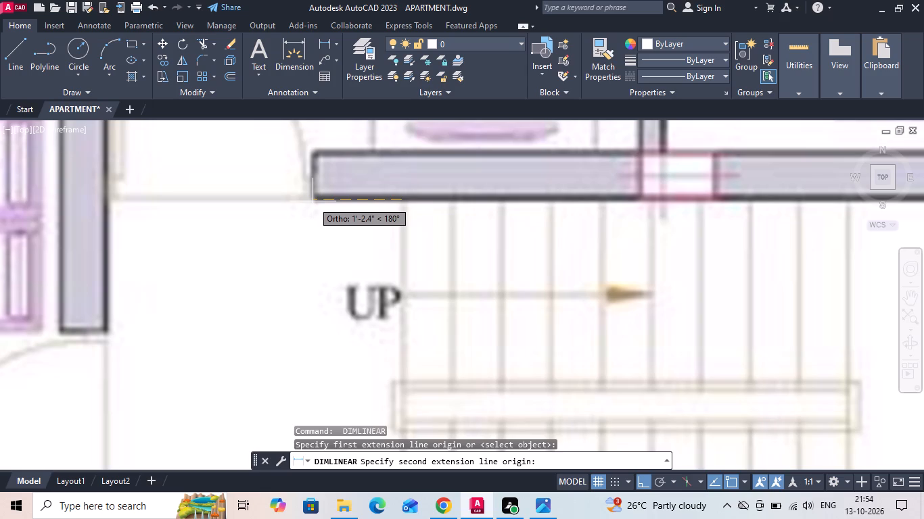
{"action": "key", "text": "Escape"}
Offset the free end line of the staircase wall beside apartment C by 1'6" toward the stairs.
{"action": "scroll", "coordinate": [310, 201], "scroll_direction": "down", "scroll_amount": 5}
{"action": "scroll", "coordinate": [627, 218], "scroll_direction": "up", "scroll_amount": 2}
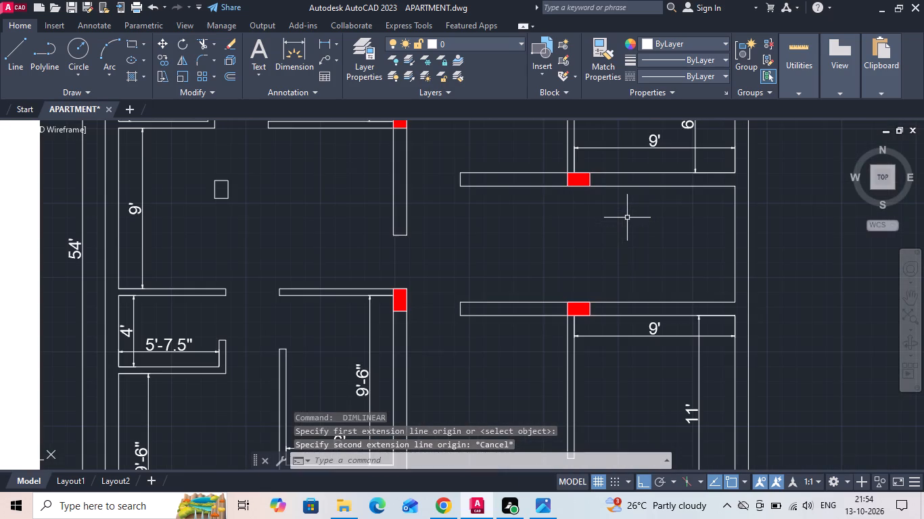
{"action": "key", "text": "o"}
{"action": "key", "text": "space"}
{"action": "key", "text": "1"}
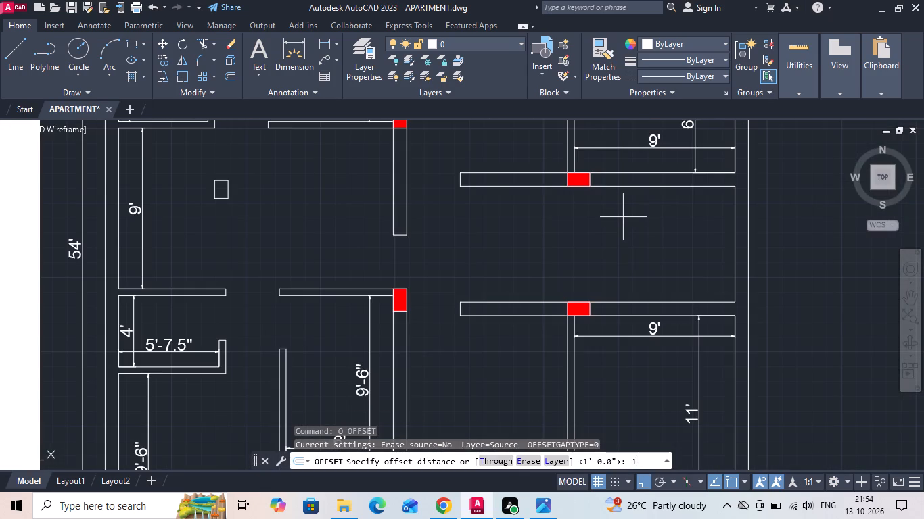
{"action": "key", "text": "apostrophe"}
{"action": "type", "text": "6"}
{"action": "key", "text": "space"}
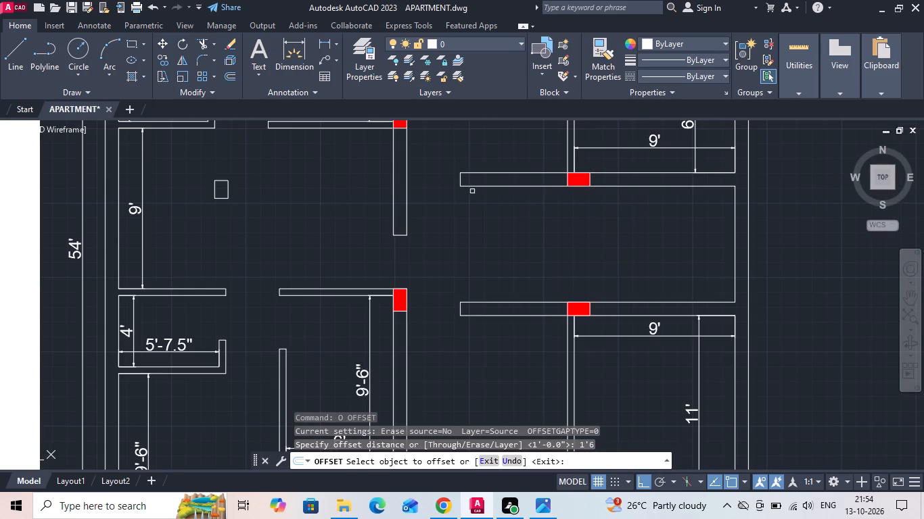
{"action": "left_click", "coordinate": [459, 181]}
{"action": "left_click", "coordinate": [514, 204]}
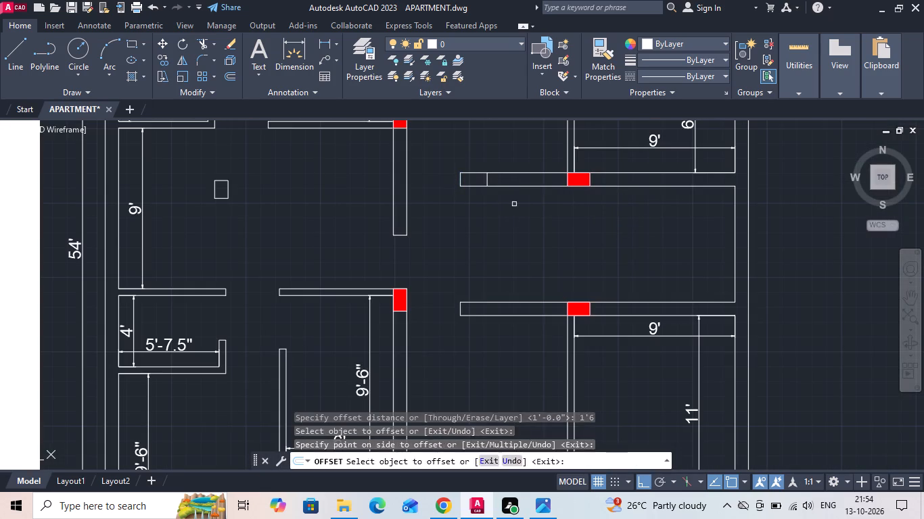
{"action": "key", "text": "Escape"}
Extend the offset line across to the opposite staircase wall and trim its piece inside the wall, forming the first tread line.
{"action": "key", "text": "e"}
{"action": "key", "text": "x"}
{"action": "key", "text": "space"}
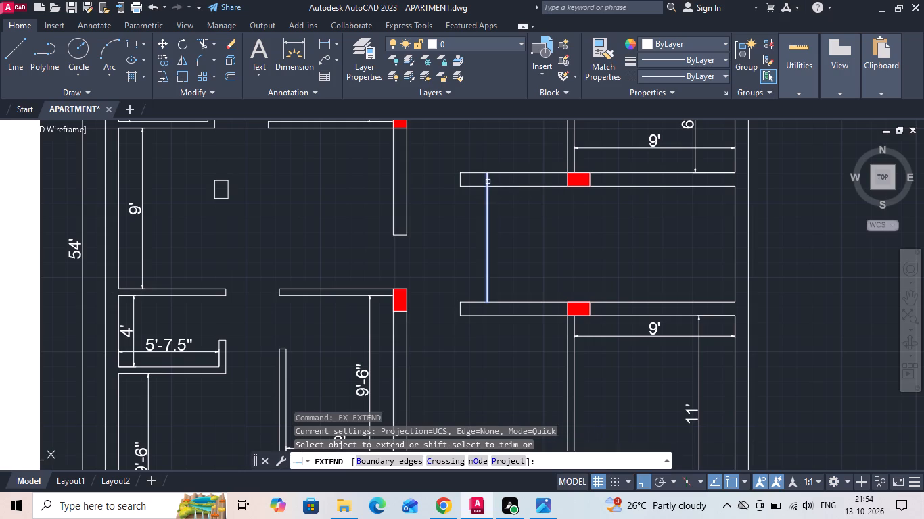
{"action": "left_click", "coordinate": [488, 182]}
{"action": "key", "text": "Escape"}
{"action": "type", "text": "TR"}
{"action": "key", "text": "space"}
{"action": "left_click", "coordinate": [488, 176]}
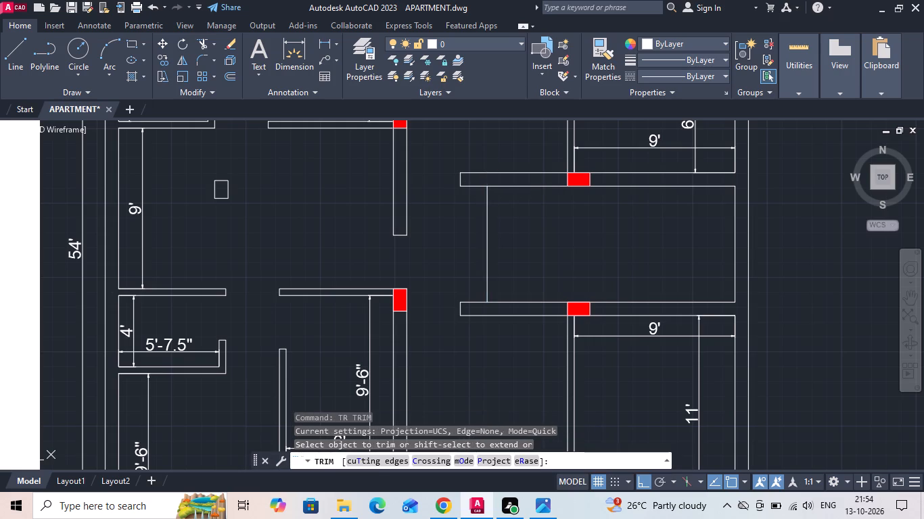
{"action": "key", "text": "Escape"}
Copy the first tread line toward the outer wall at distances of 10, 20, 30, 40, 50, 60, 70, 80 and 90 inches.
{"action": "scroll", "coordinate": [542, 269], "scroll_direction": "down", "scroll_amount": 2}
{"action": "scroll", "coordinate": [218, 264], "scroll_direction": "up", "scroll_amount": 3}
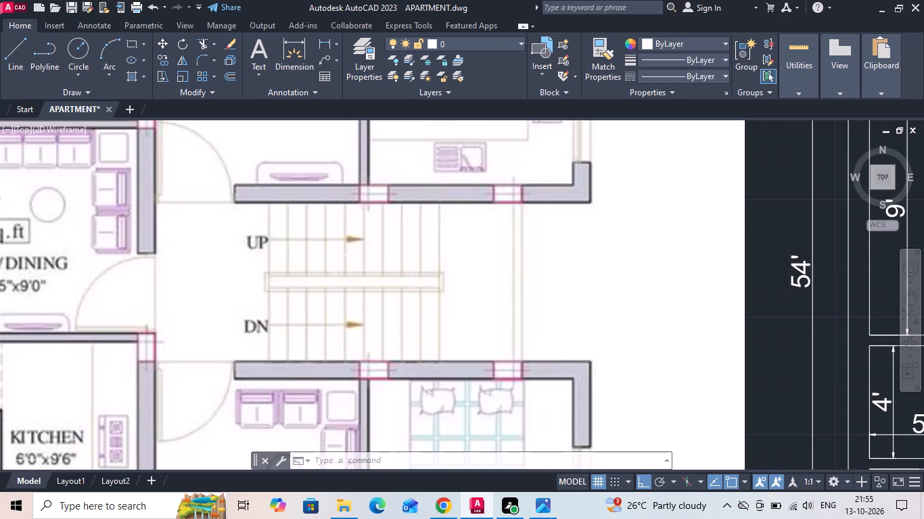
{"action": "scroll", "coordinate": [307, 256], "scroll_direction": "down", "scroll_amount": 3}
{"action": "scroll", "coordinate": [591, 258], "scroll_direction": "up", "scroll_amount": 2}
{"action": "left_click_drag", "start_coordinate": [608, 252], "coordinate": [583, 262]}
{"action": "left_click", "coordinate": [540, 259]}
{"action": "right_click", "coordinate": [540, 259]}
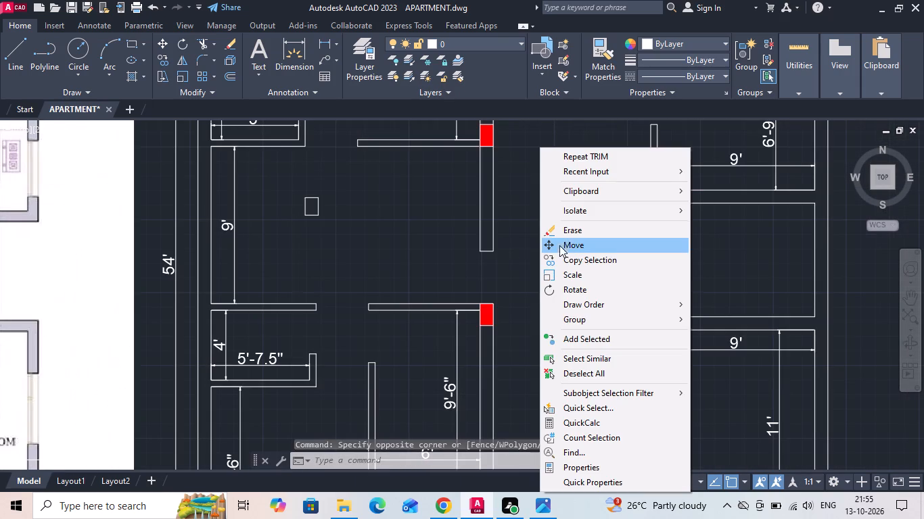
{"action": "left_click", "coordinate": [565, 259]}
{"action": "scroll", "coordinate": [632, 260], "scroll_direction": "up", "scroll_amount": 1}
{"action": "middle_click_drag", "start_coordinate": [632, 260], "coordinate": [486, 274]}
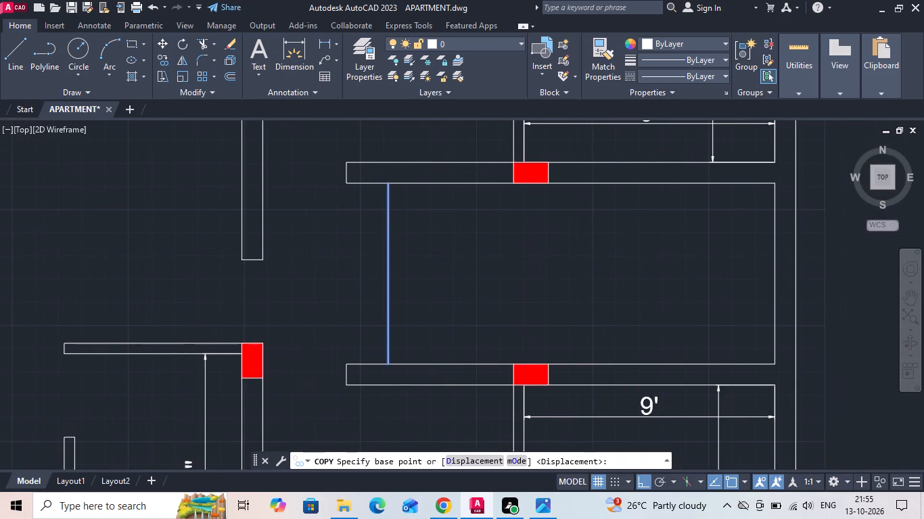
{"action": "left_click_drag", "start_coordinate": [525, 271], "coordinate": [593, 271]}
{"action": "type", "text": "10"}
{"action": "key", "text": "Return"}
{"action": "type", "text": "20"}
{"action": "key", "text": "Return"}
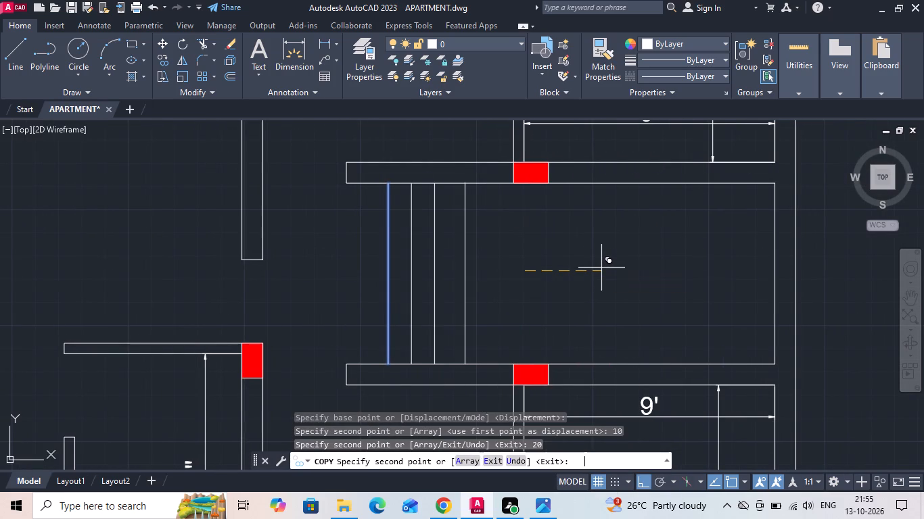
{"action": "type", "text": "30"}
{"action": "key", "text": "Return"}
{"action": "type", "text": "40"}
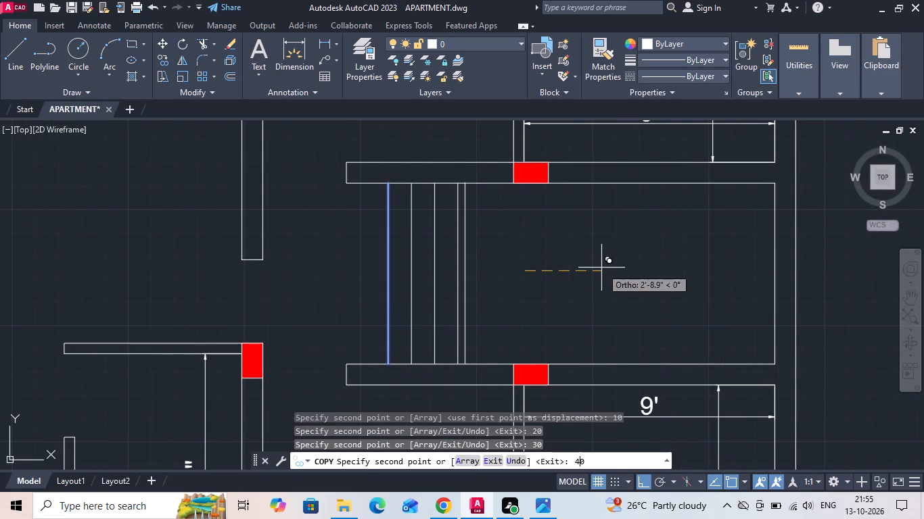
{"action": "key", "text": "Return"}
{"action": "type", "text": "50"}
{"action": "key", "text": "Return"}
{"action": "type", "text": "60"}
{"action": "key", "text": "Return"}
{"action": "type", "text": "70"}
{"action": "key", "text": "Return"}
{"action": "type", "text": "80"}
{"action": "key", "text": "Return"}
{"action": "type", "text": "90"}
{"action": "key", "text": "Return"}
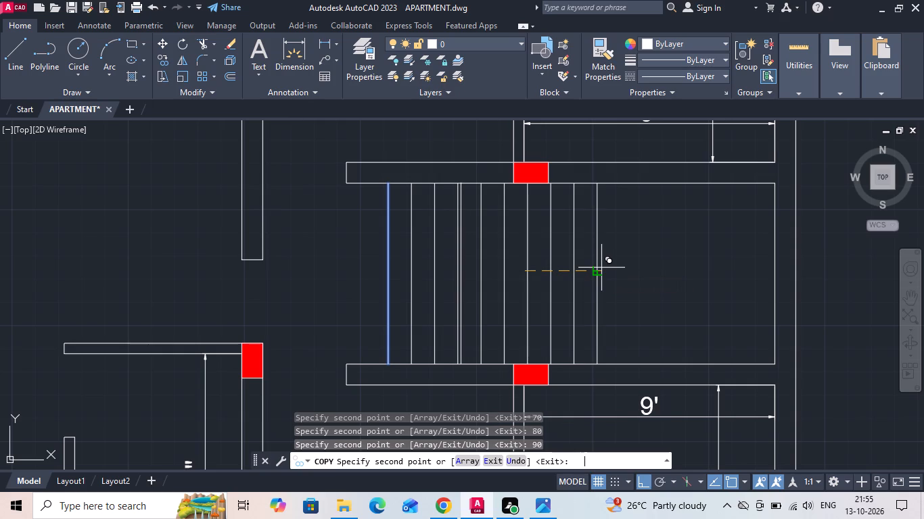
{"action": "key", "text": "Escape"}
Copy the last tread line 3' toward the outer wall as the landing line.
{"action": "left_click_drag", "start_coordinate": [632, 294], "coordinate": [544, 295]}
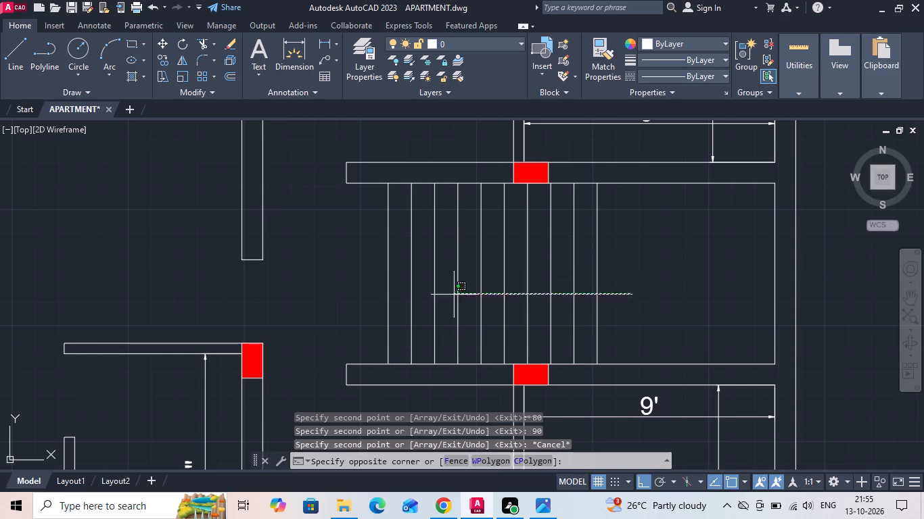
{"action": "left_click", "coordinate": [589, 263]}
{"action": "right_click", "coordinate": [590, 262]}
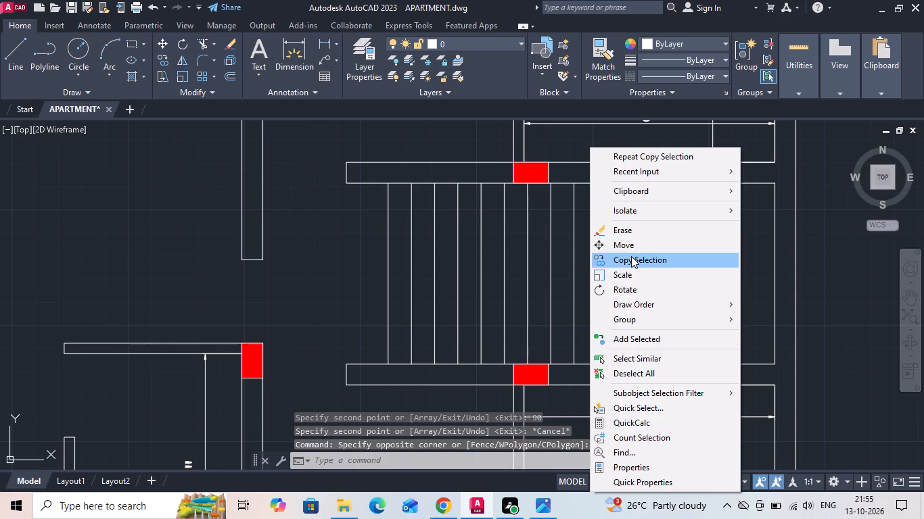
{"action": "left_click", "coordinate": [631, 256]}
{"action": "left_click_drag", "start_coordinate": [650, 287], "coordinate": [679, 289]}
{"action": "type", "text": "3'"}
{"action": "key", "text": "Return"}
{"action": "key", "text": "Escape"}
Measure on the reference image the clear distance between the two columns in the staircase wall beside apartment A.
{"action": "scroll", "coordinate": [589, 282], "scroll_direction": "down", "scroll_amount": 2}
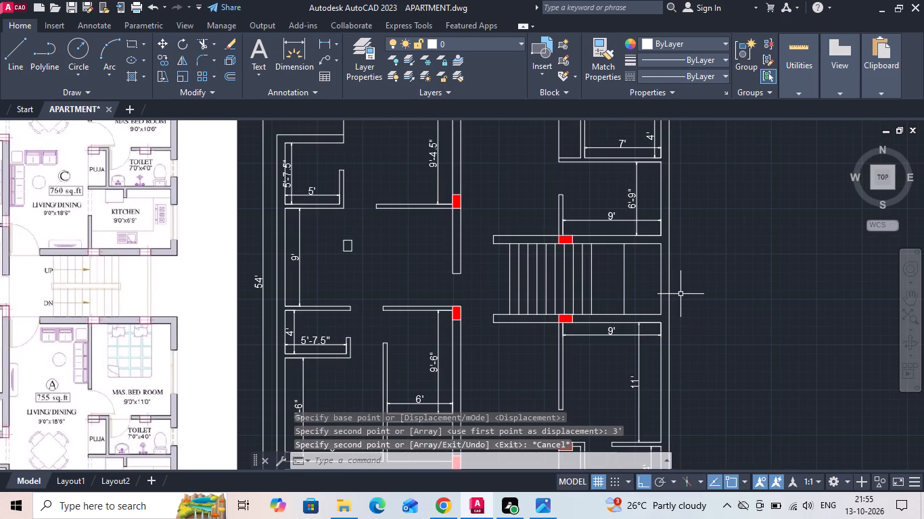
{"action": "left_click", "coordinate": [319, 49]}
{"action": "scroll", "coordinate": [47, 366], "scroll_direction": "up", "scroll_amount": 2}
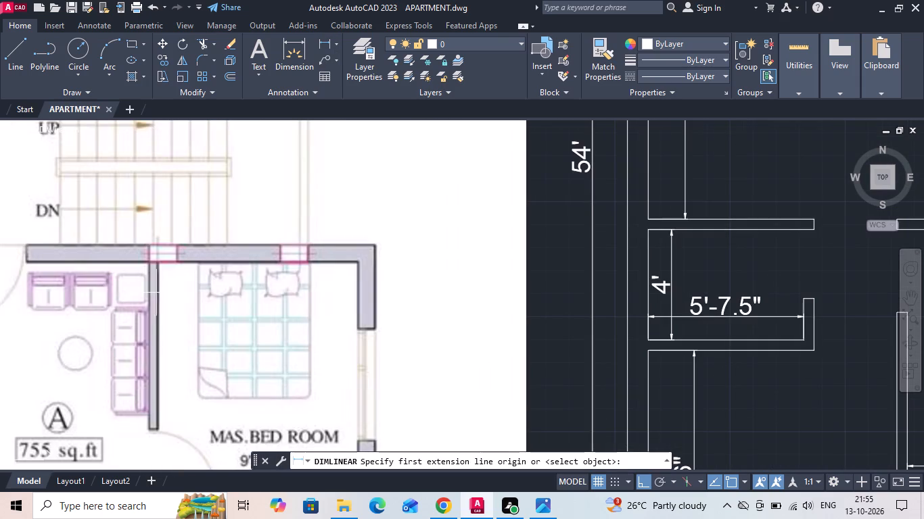
{"action": "scroll", "coordinate": [178, 260], "scroll_direction": "up", "scroll_amount": 2}
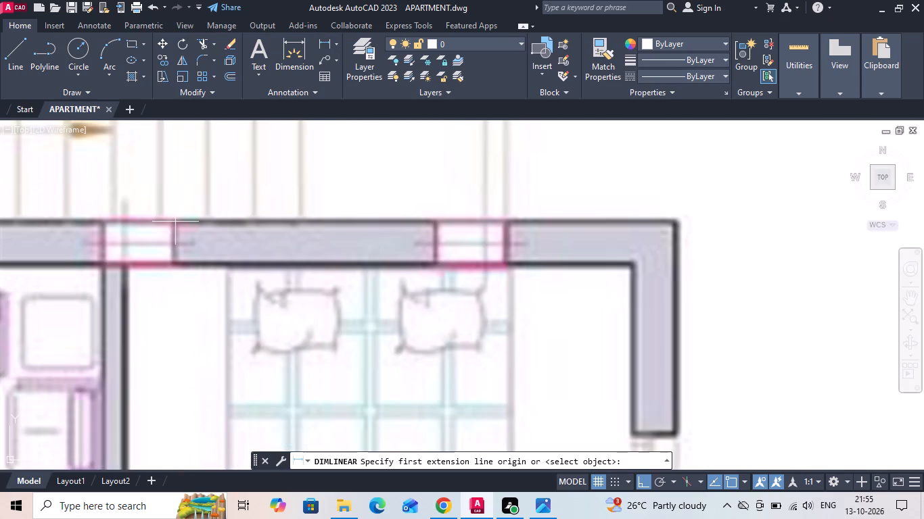
{"action": "left_click", "coordinate": [175, 220]}
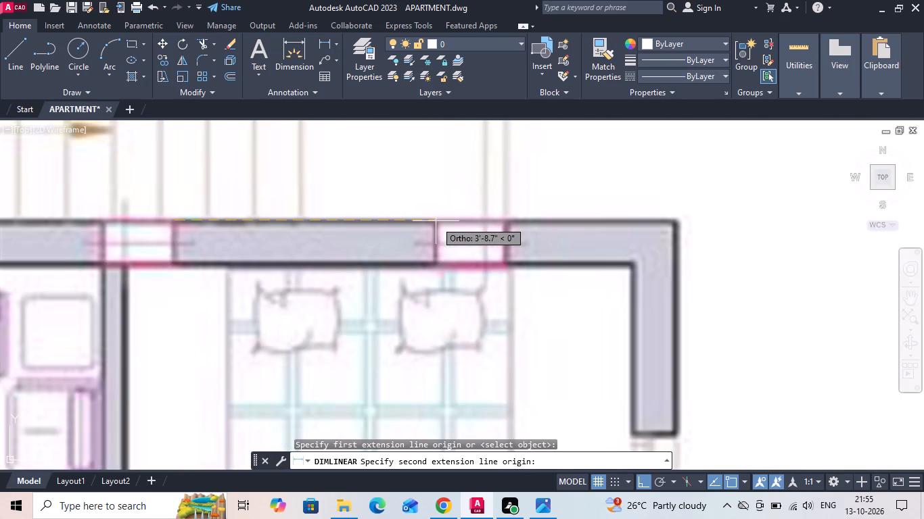
{"action": "left_click", "coordinate": [436, 221]}
{"action": "scroll", "coordinate": [423, 272], "scroll_direction": "down", "scroll_amount": 1}
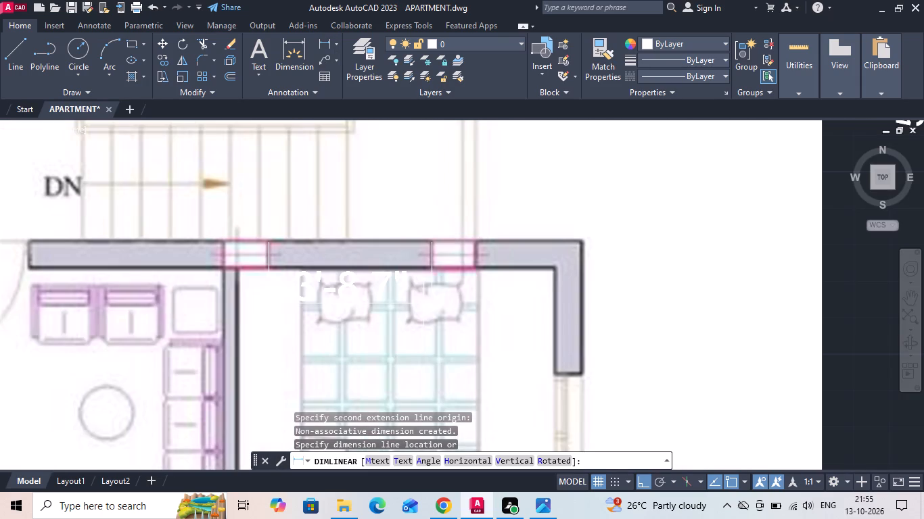
{"action": "key", "text": "Escape"}
Offset the outline of the column in the staircase wall beside apartment A outward by 4' as a guide.
{"action": "scroll", "coordinate": [287, 271], "scroll_direction": "down", "scroll_amount": 3}
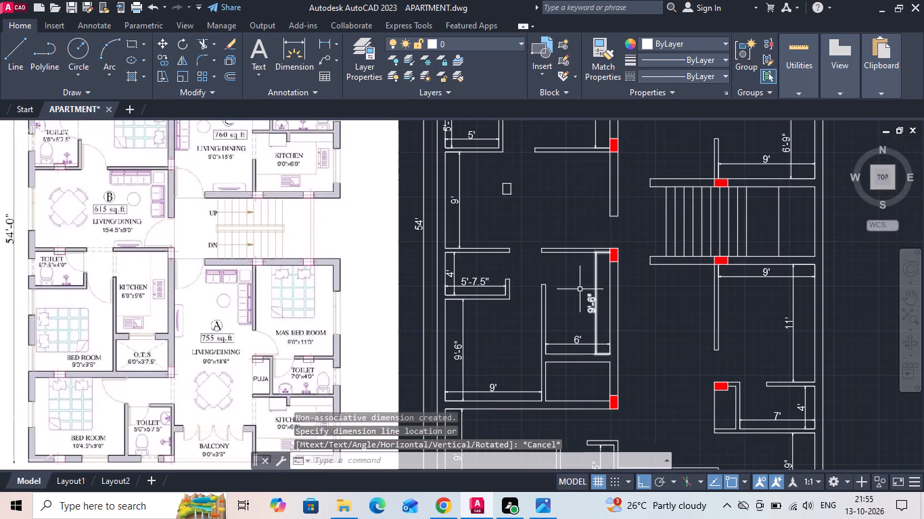
{"action": "scroll", "coordinate": [840, 245], "scroll_direction": "up", "scroll_amount": 2}
{"action": "type", "text": "O"}
{"action": "key", "text": "space"}
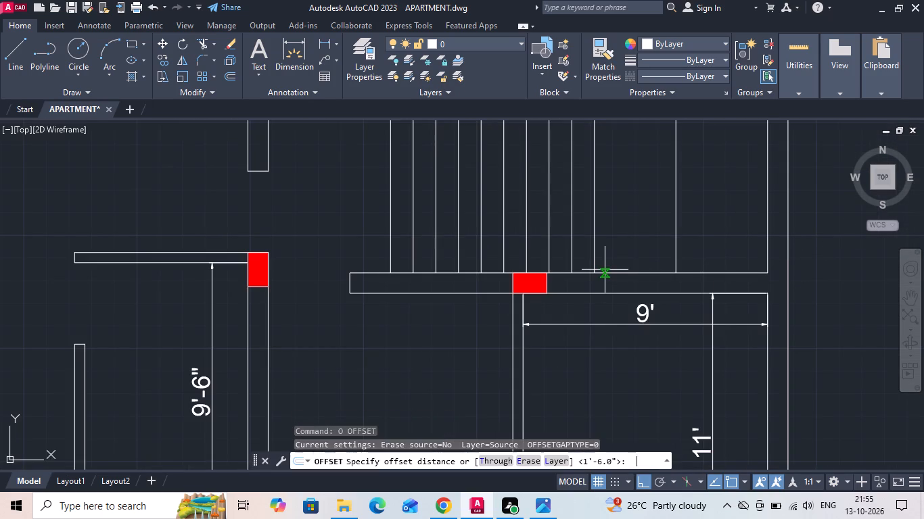
{"action": "type", "text": "4'"}
{"action": "key", "text": "Return"}
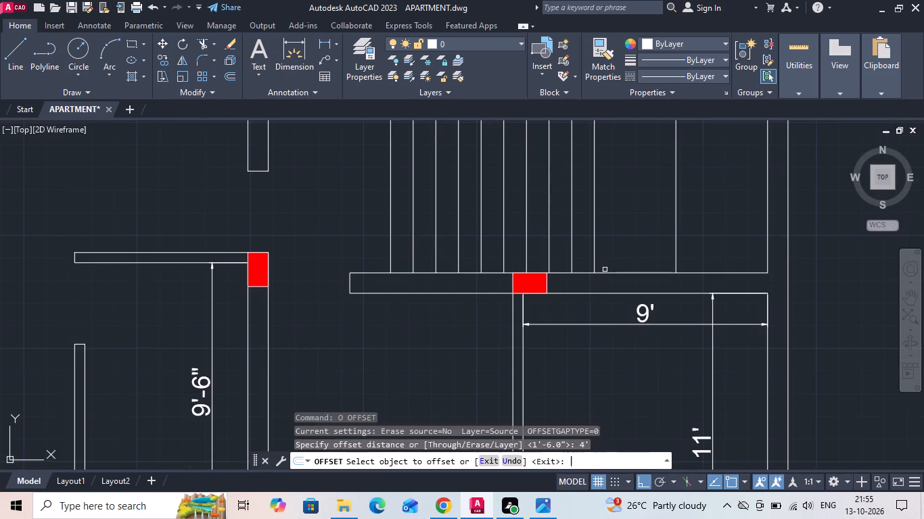
{"action": "left_click", "coordinate": [547, 283]}
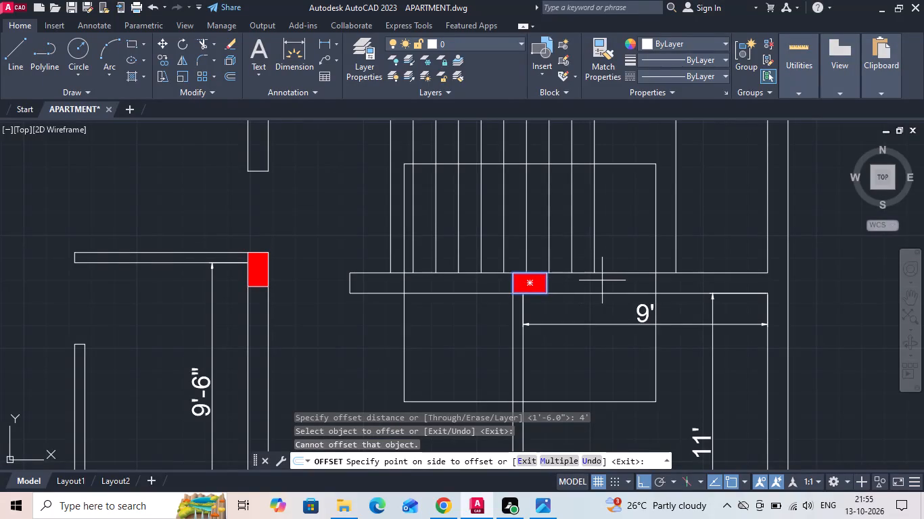
{"action": "scroll", "coordinate": [612, 280], "scroll_direction": "down", "scroll_amount": 2}
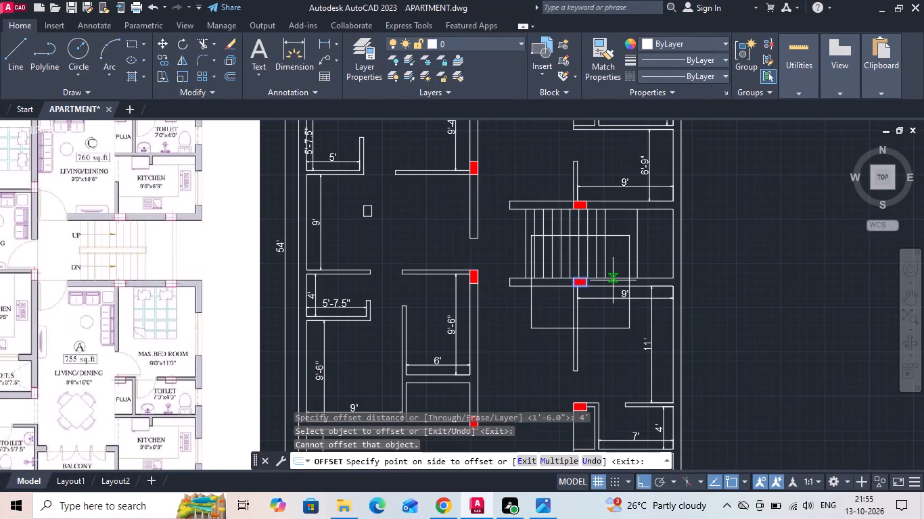
{"action": "scroll", "coordinate": [613, 280], "scroll_direction": "up", "scroll_amount": 1}
{"action": "left_click", "coordinate": [613, 280]}
{"action": "scroll", "coordinate": [530, 284], "scroll_direction": "up", "scroll_amount": 2}
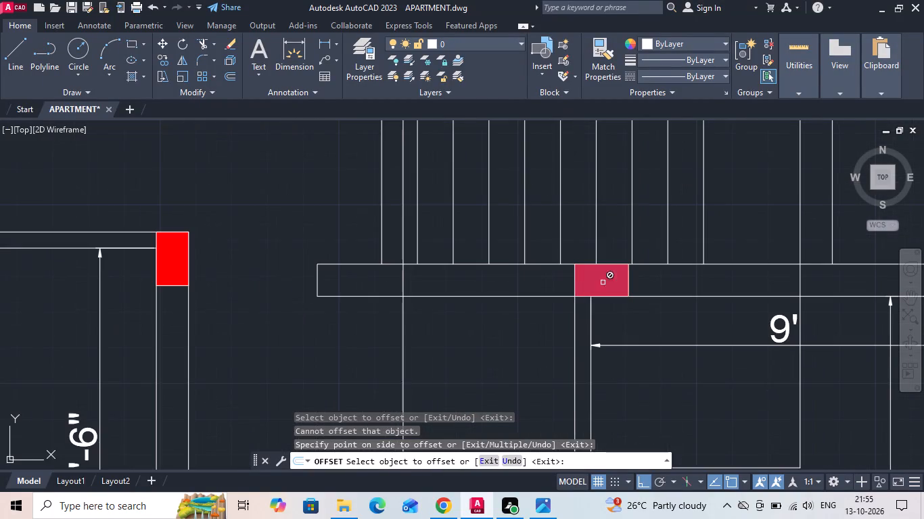
{"action": "key", "text": "Escape"}
Copy the hatched column along the staircase wall to the guide rectangle's side nearest the outer wall.
{"action": "left_click_drag", "start_coordinate": [656, 280], "coordinate": [626, 283]}
{"action": "left_click", "coordinate": [532, 283]}
{"action": "right_click", "coordinate": [532, 283]}
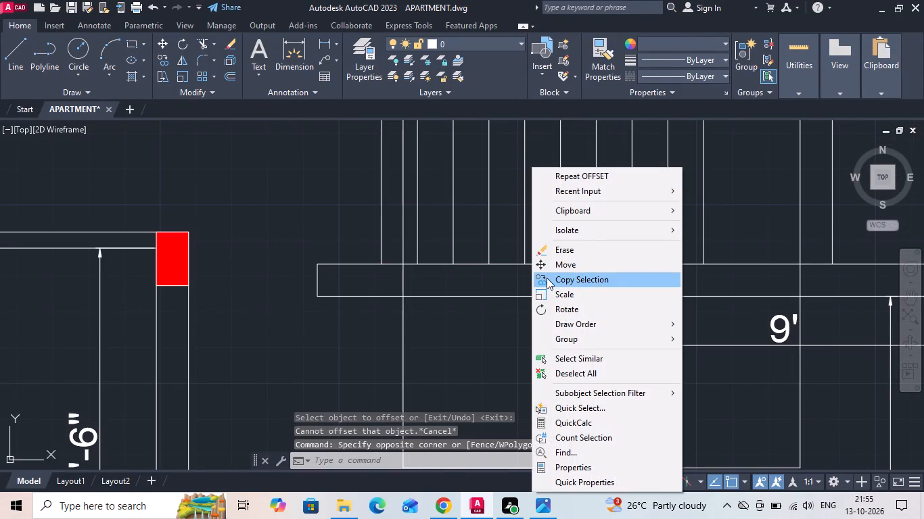
{"action": "left_click", "coordinate": [547, 278]}
{"action": "left_click", "coordinate": [576, 295]}
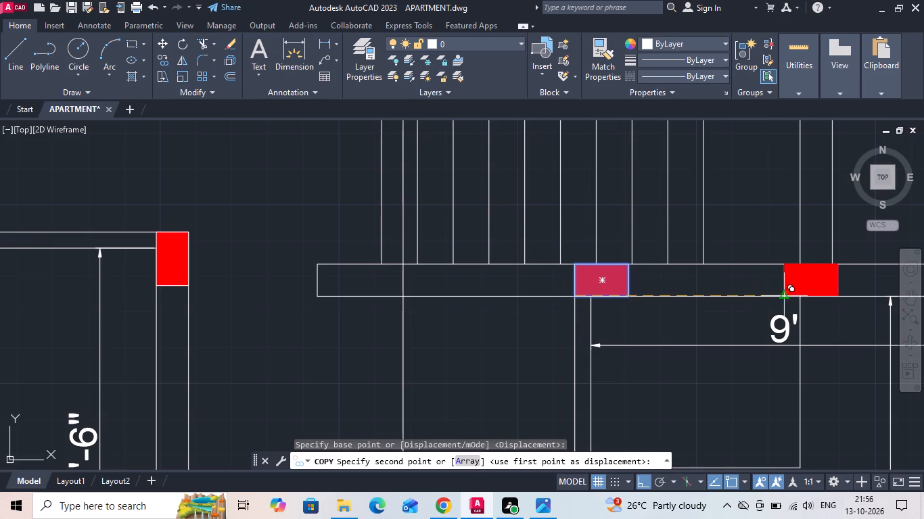
{"action": "left_click", "coordinate": [800, 294]}
{"action": "key", "text": "Escape"}
Erase the offset guide rectangle around the original column.
{"action": "left_click", "coordinate": [813, 228]}
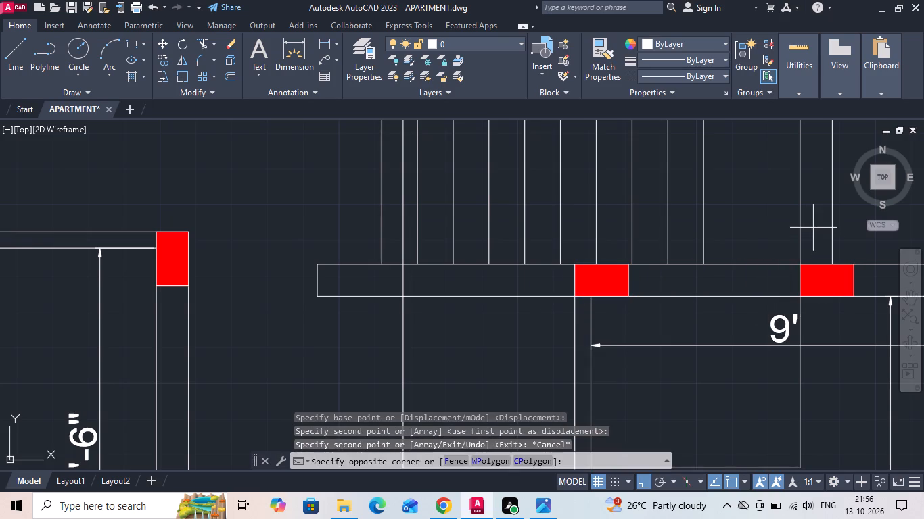
{"action": "left_click", "coordinate": [783, 209]}
{"action": "key", "text": "Delete"}
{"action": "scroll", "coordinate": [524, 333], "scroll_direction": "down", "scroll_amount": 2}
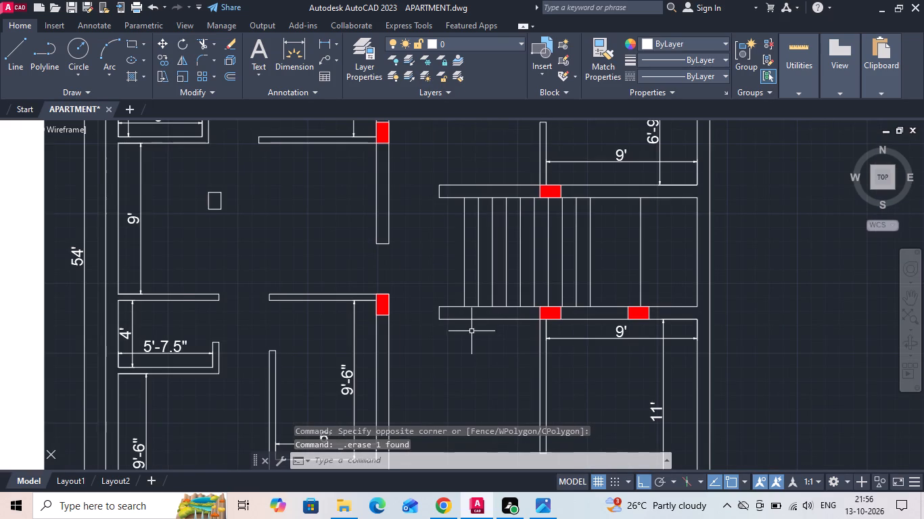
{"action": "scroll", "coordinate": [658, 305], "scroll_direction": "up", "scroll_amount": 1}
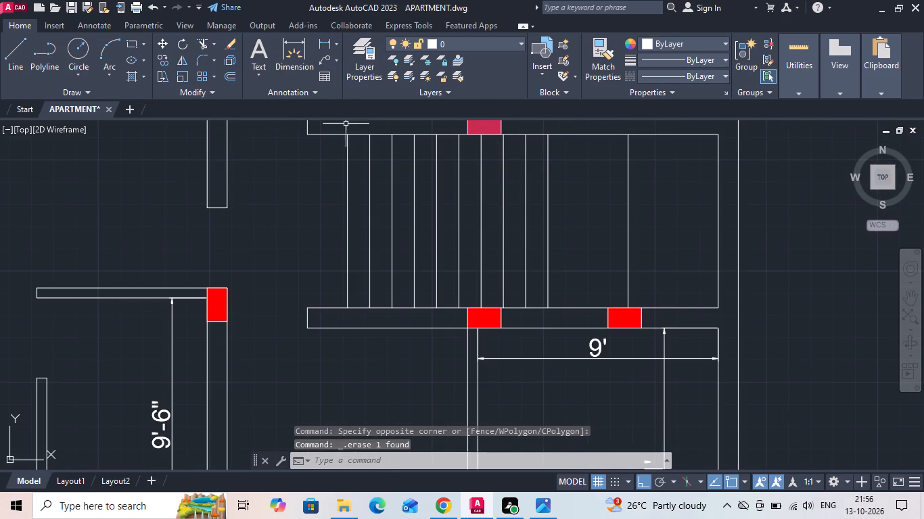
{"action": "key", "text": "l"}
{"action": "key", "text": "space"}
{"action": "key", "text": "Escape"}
Move the landing line so its end meets the new column's corner nearest the outer wall.
{"action": "left_click", "coordinate": [644, 262]}
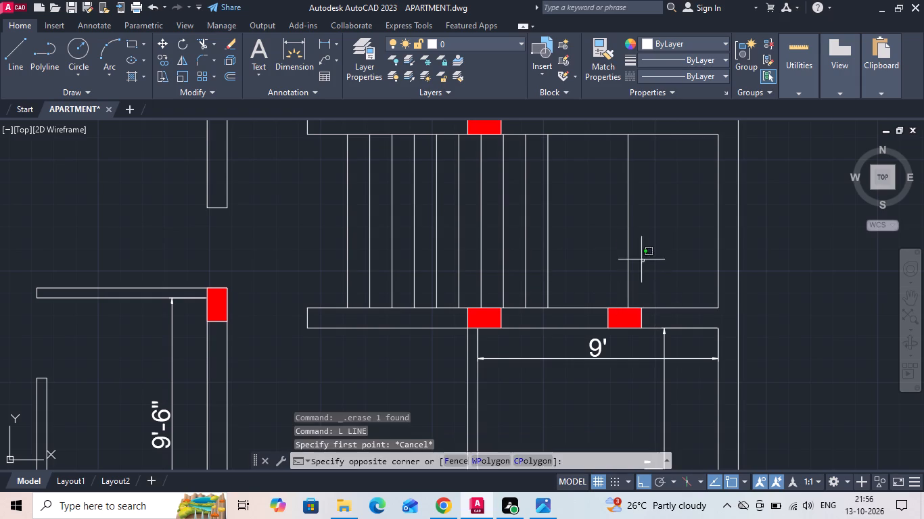
{"action": "left_click", "coordinate": [599, 242]}
{"action": "right_click", "coordinate": [599, 242]}
{"action": "left_click", "coordinate": [631, 247]}
{"action": "scroll", "coordinate": [656, 310], "scroll_direction": "up", "scroll_amount": 2}
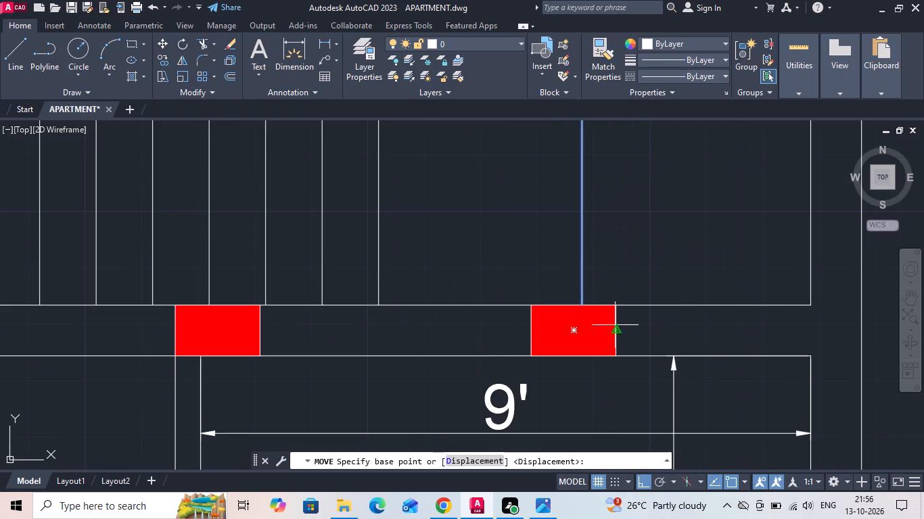
{"action": "scroll", "coordinate": [581, 318], "scroll_direction": "up", "scroll_amount": 1}
{"action": "left_click", "coordinate": [580, 293]}
{"action": "left_click", "coordinate": [632, 302]}
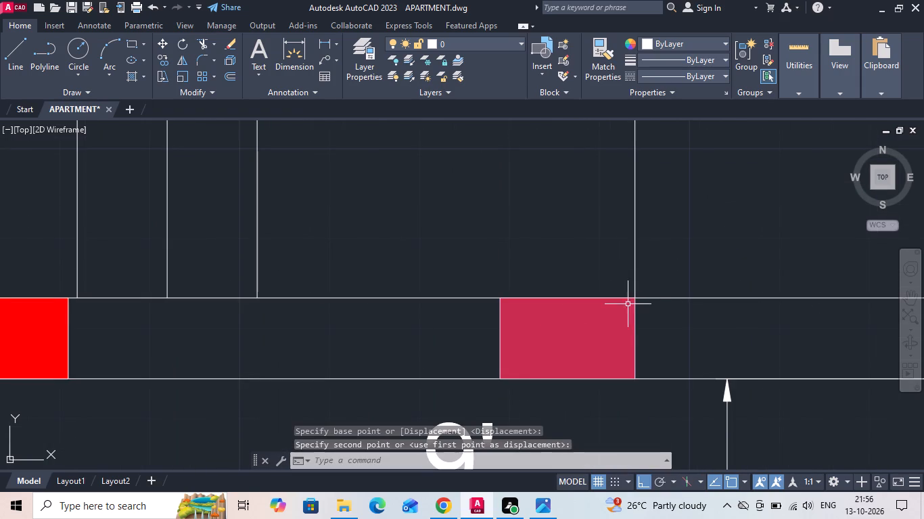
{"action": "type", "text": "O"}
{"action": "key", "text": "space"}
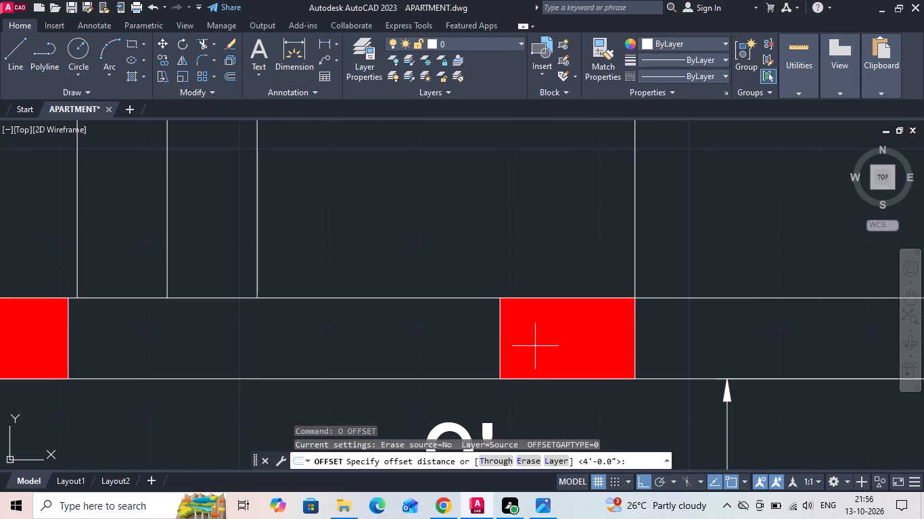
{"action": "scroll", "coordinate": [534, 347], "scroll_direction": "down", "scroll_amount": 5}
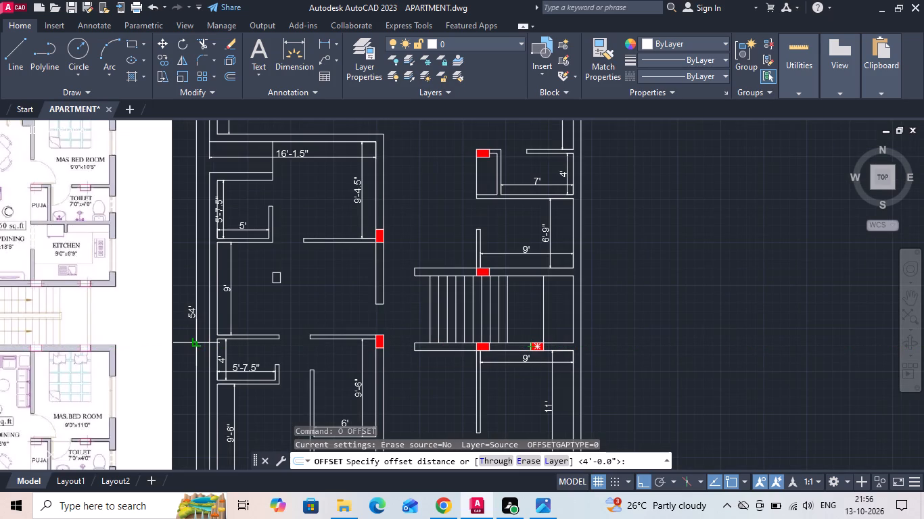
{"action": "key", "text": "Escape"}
Measure on the reference image the gap between the two parallel landing lines at the second column.
{"action": "left_click", "coordinate": [323, 45]}
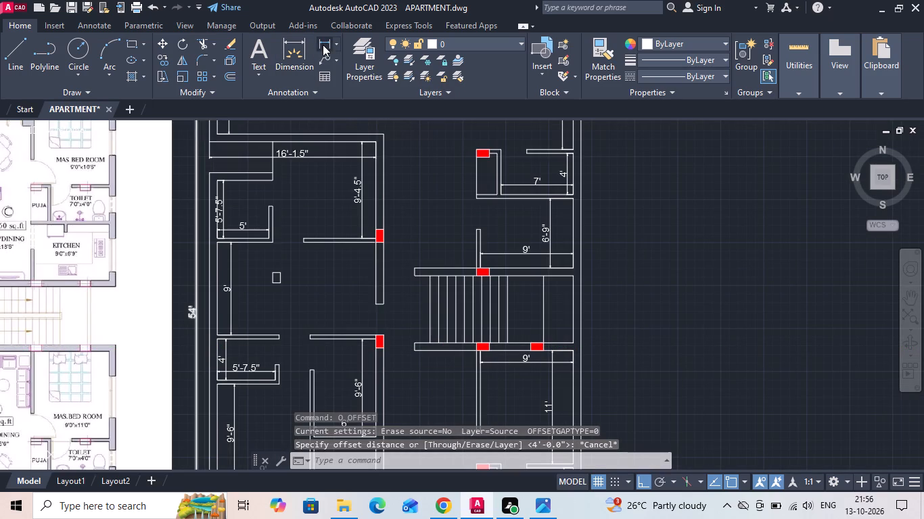
{"action": "scroll", "coordinate": [87, 349], "scroll_direction": "up", "scroll_amount": 5}
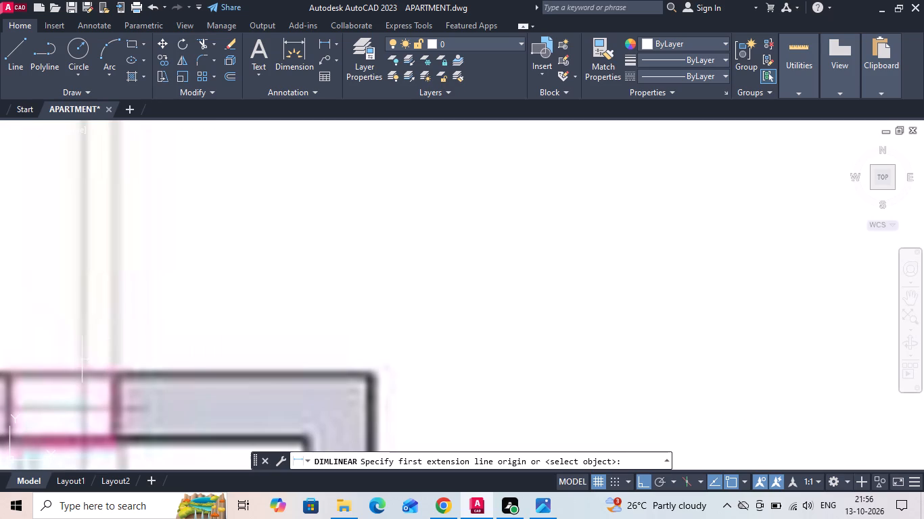
{"action": "left_click", "coordinate": [81, 373]}
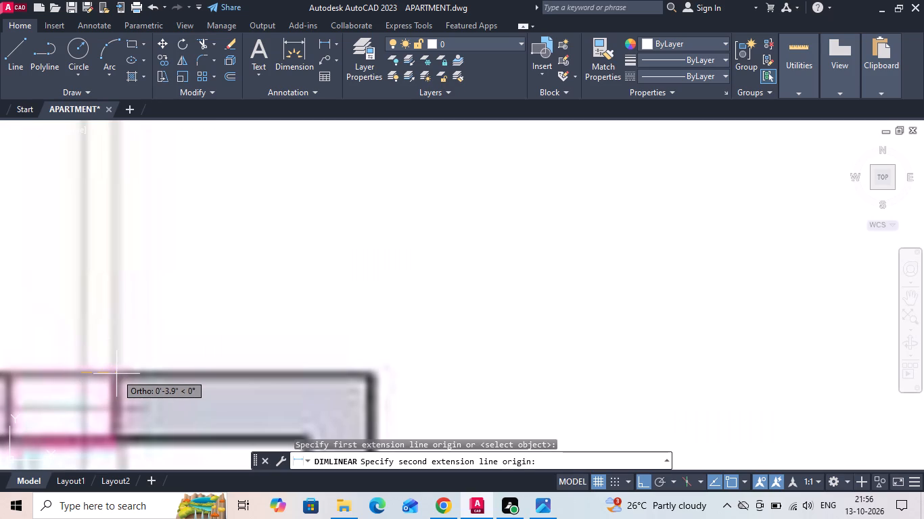
{"action": "left_click", "coordinate": [116, 374]}
{"action": "key", "text": "Escape"}
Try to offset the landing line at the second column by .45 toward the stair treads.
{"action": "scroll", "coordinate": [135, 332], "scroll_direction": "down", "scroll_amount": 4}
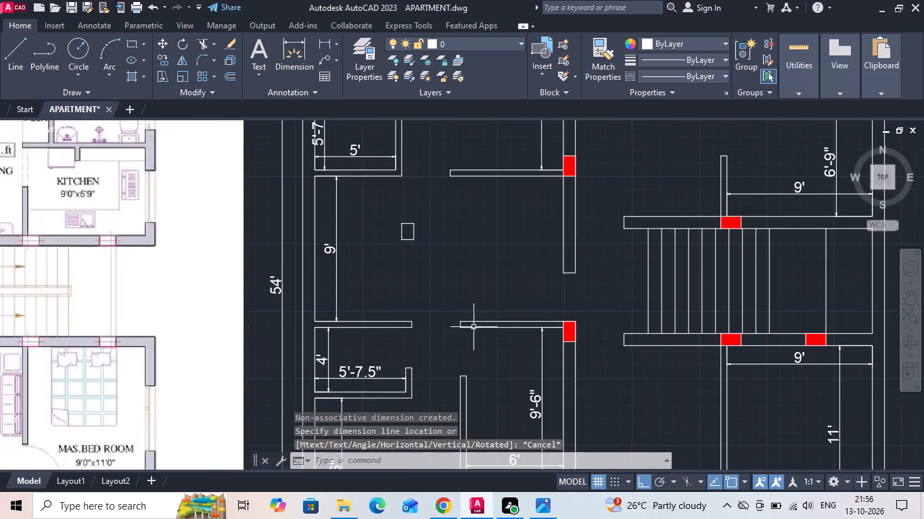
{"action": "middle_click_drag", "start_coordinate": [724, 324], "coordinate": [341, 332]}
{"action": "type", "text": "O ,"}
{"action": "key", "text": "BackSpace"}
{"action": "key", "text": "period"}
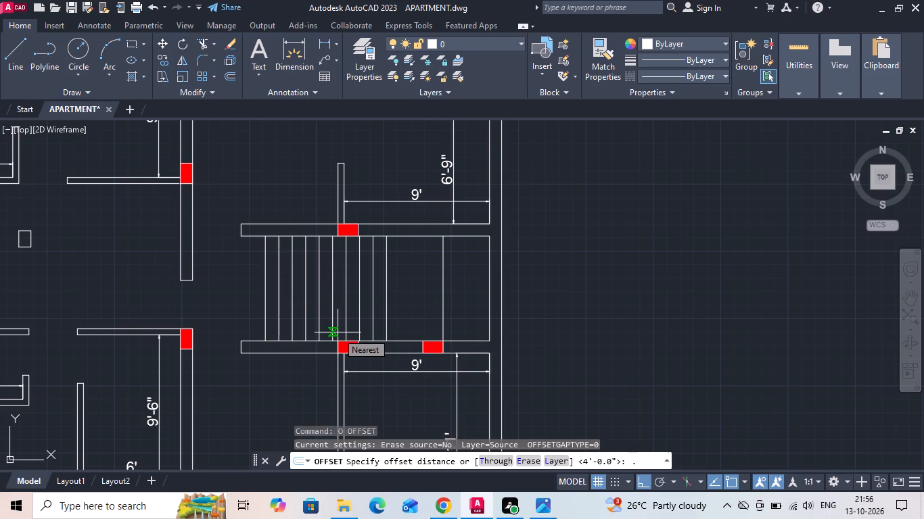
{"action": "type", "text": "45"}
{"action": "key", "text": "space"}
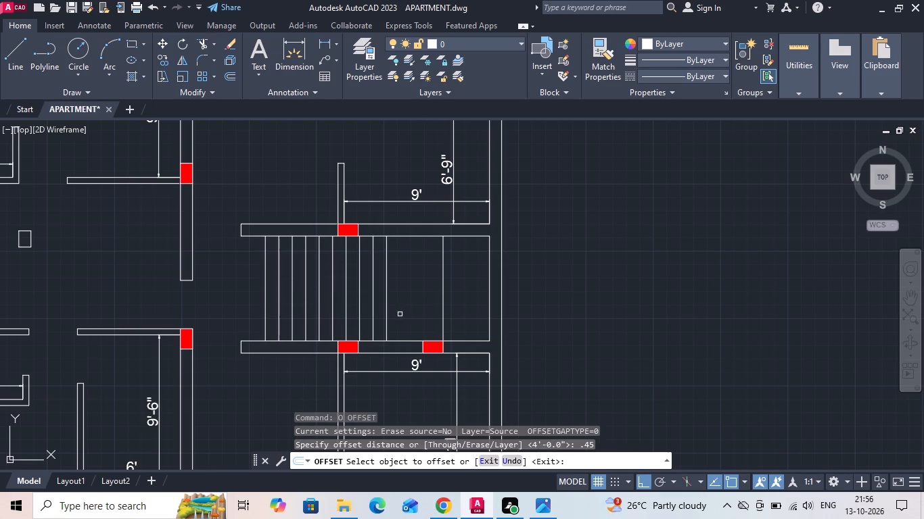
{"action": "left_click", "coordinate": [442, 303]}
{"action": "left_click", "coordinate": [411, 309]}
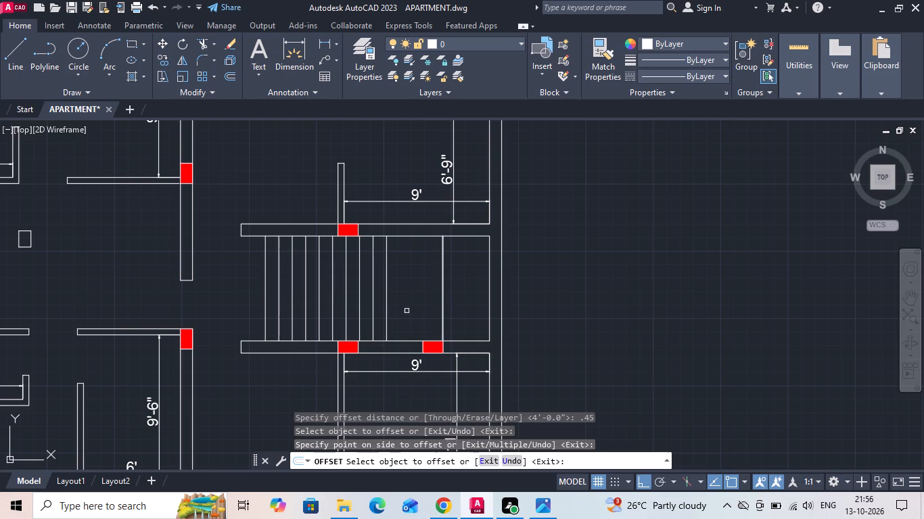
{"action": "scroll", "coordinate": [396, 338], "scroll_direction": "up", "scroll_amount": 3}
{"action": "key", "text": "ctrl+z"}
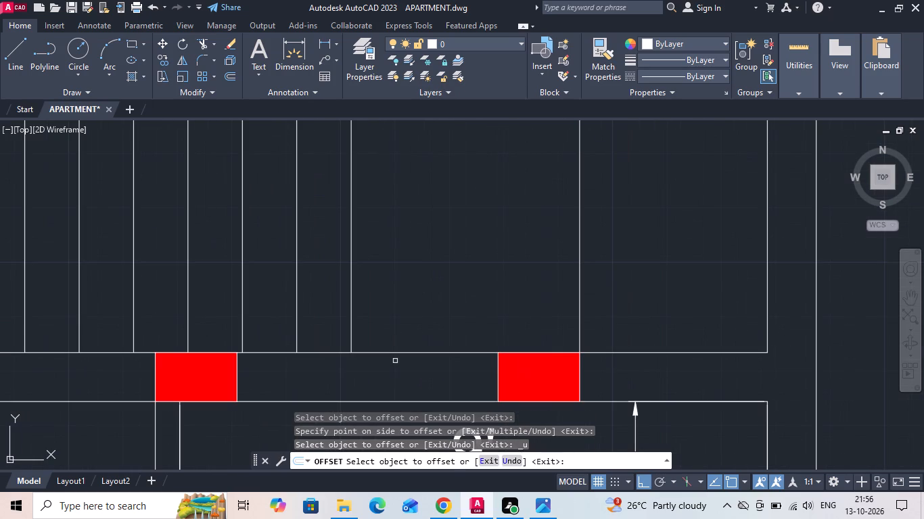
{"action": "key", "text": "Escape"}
Offset the landing line at the second column 4.5 inches toward the stair treads.
{"action": "type", "text": "O 4"}
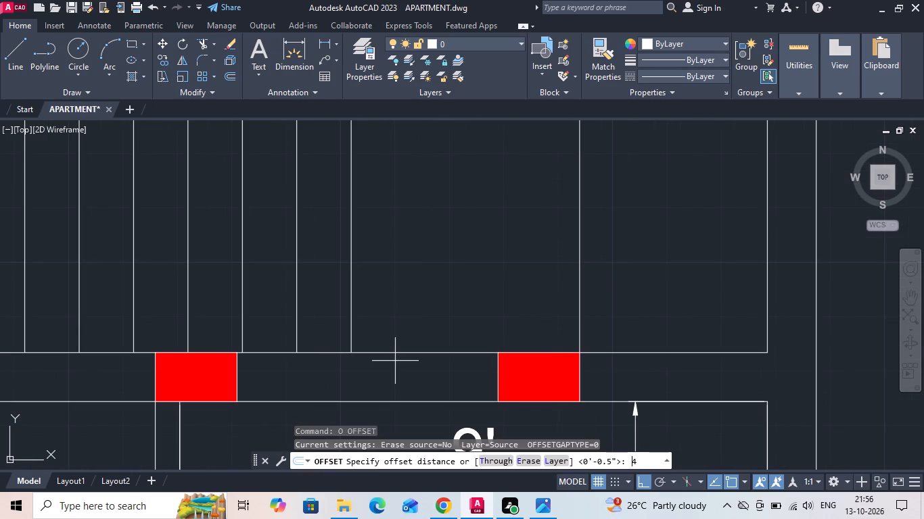
{"action": "key", "text": "period"}
{"action": "type", "text": "5"}
{"action": "key", "text": "space"}
{"action": "left_click", "coordinate": [578, 318]}
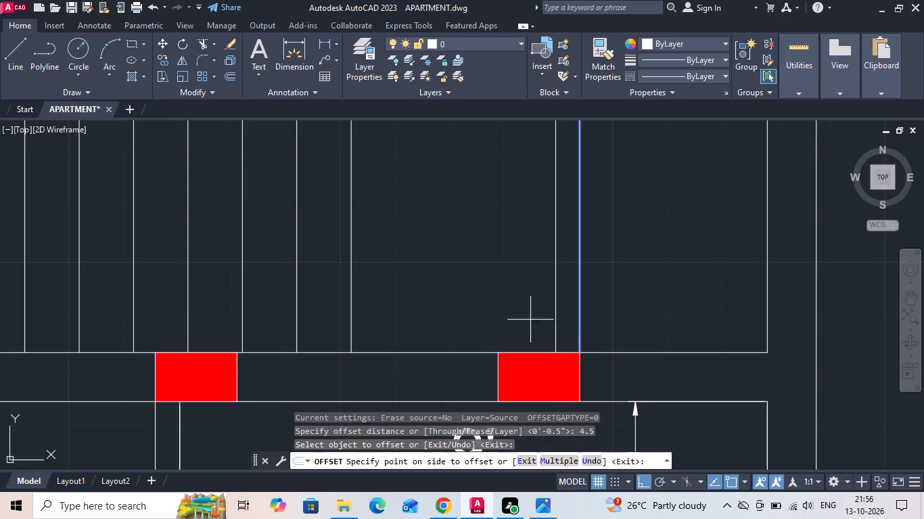
{"action": "left_click", "coordinate": [528, 320]}
{"action": "key", "text": "Escape"}
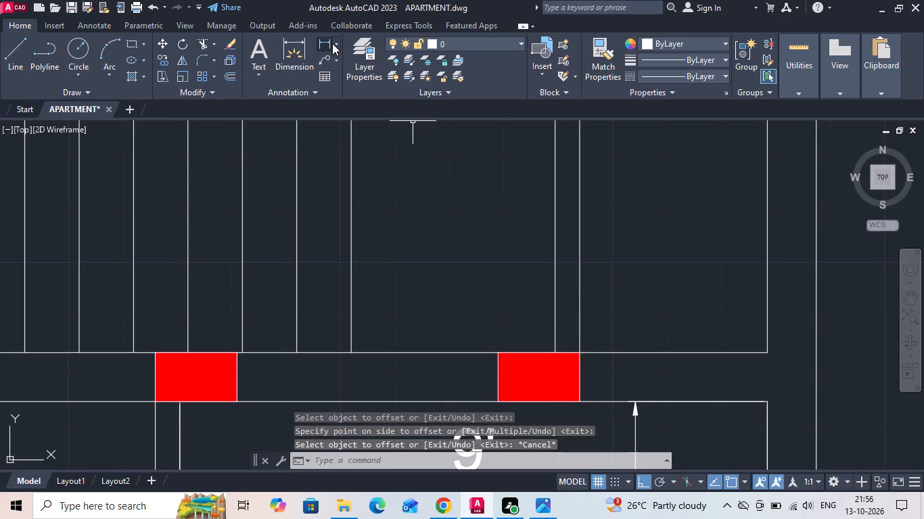
Measure the distance between the last tread line and the nearer landing line.
{"action": "left_click", "coordinate": [332, 43]}
{"action": "left_click", "coordinate": [351, 336]}
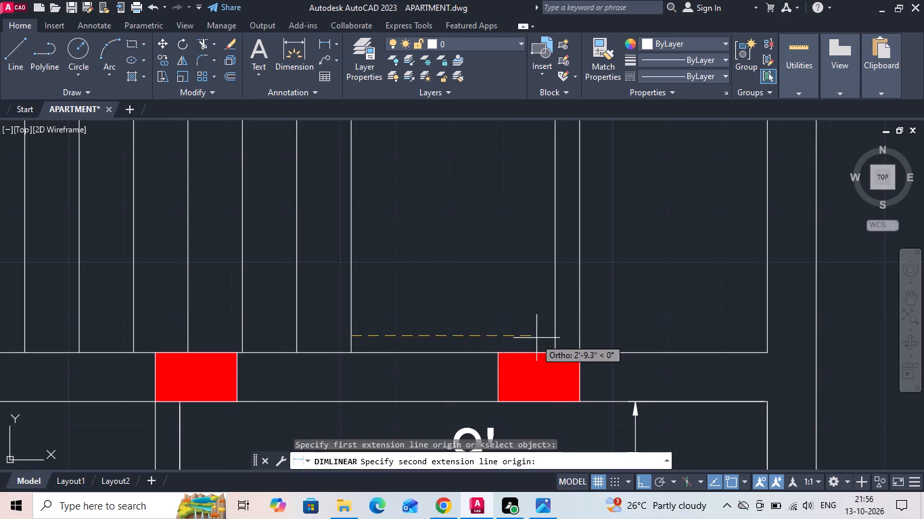
{"action": "left_click", "coordinate": [557, 339]}
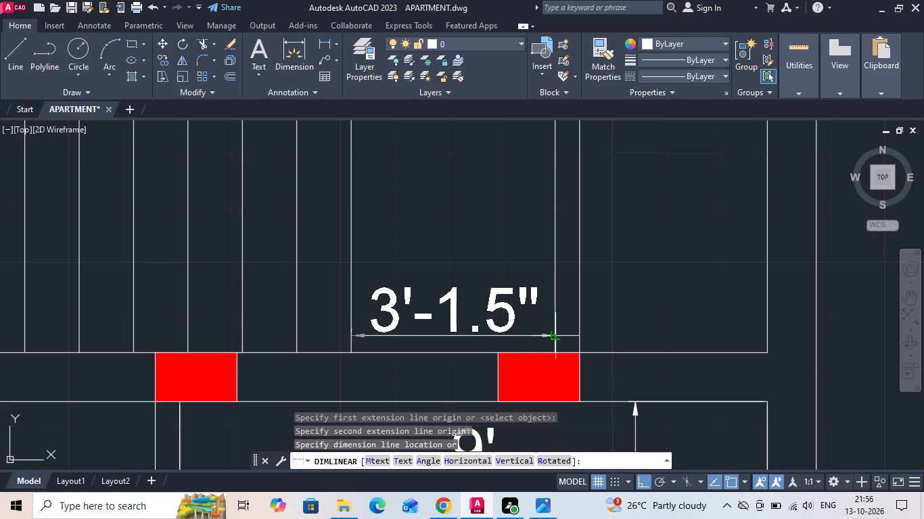
{"action": "scroll", "coordinate": [557, 339], "scroll_direction": "down", "scroll_amount": 1}
{"action": "key", "text": "Escape"}
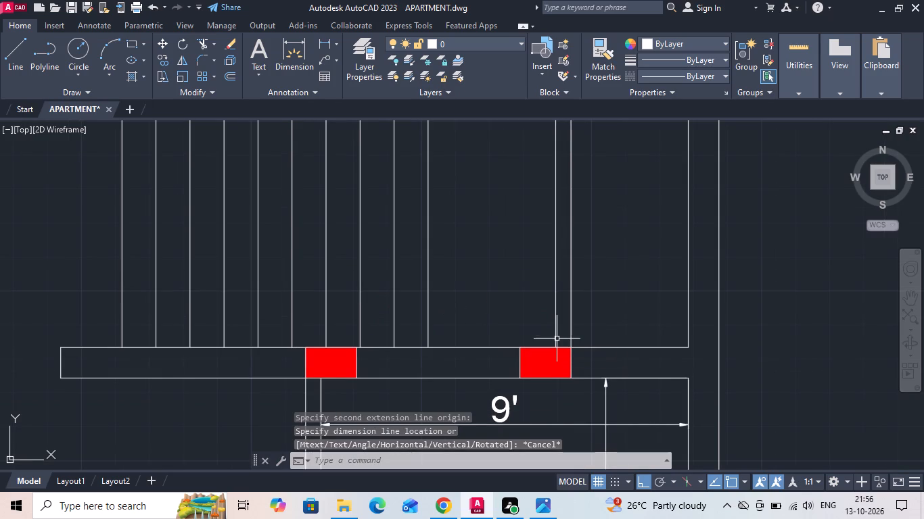
Offset the inner lines of both stair walls 3'1.5" into the stairwell to form the central divider.
{"action": "key", "text": "o"}
{"action": "key", "text": "space"}
{"action": "key", "text": "3"}
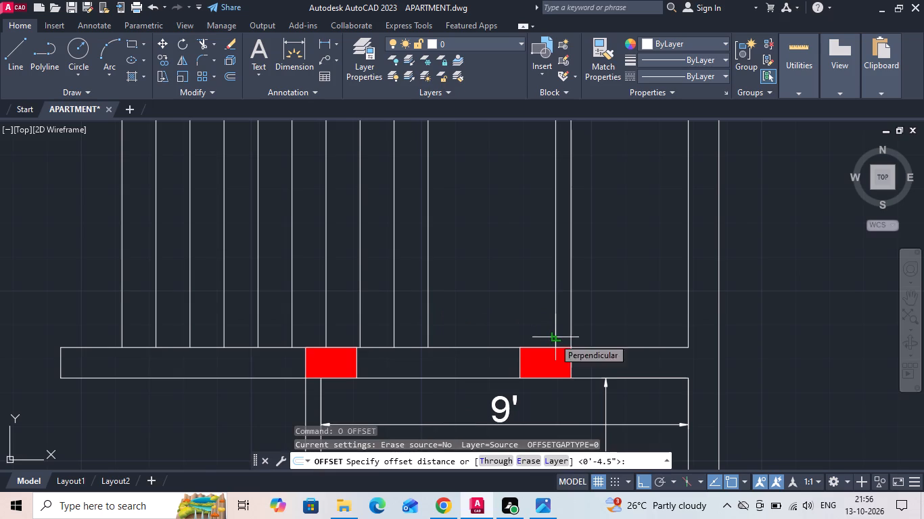
{"action": "key", "text": "apostrophe"}
{"action": "type", "text": "1.5"}
{"action": "key", "text": "space"}
{"action": "left_click", "coordinate": [397, 348]}
{"action": "left_click", "coordinate": [422, 298]}
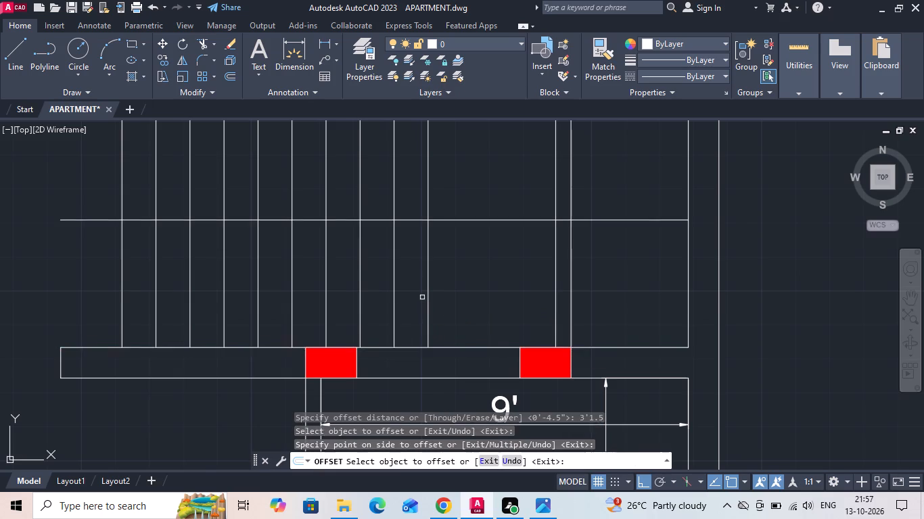
{"action": "scroll", "coordinate": [426, 366], "scroll_direction": "down", "scroll_amount": 1}
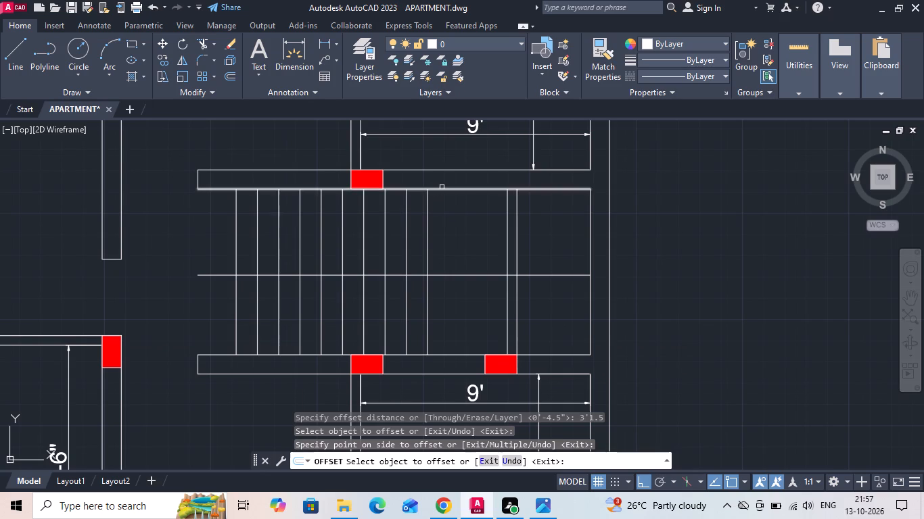
{"action": "left_click", "coordinate": [442, 187]}
{"action": "left_click", "coordinate": [443, 224]}
{"action": "key", "text": "Escape"}
Trim the two central divider lines to the first and last treads and erase their leftover pieces by the landing.
{"action": "type", "text": "TR"}
{"action": "key", "text": "space"}
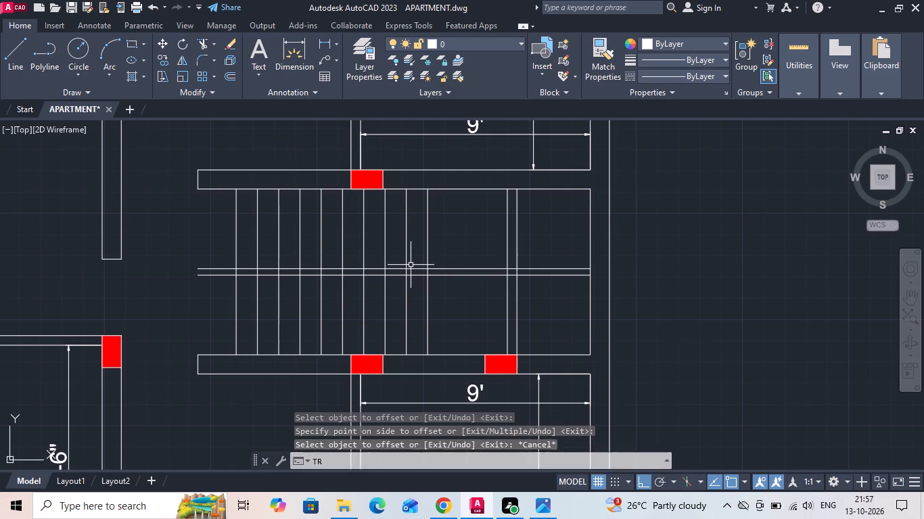
{"action": "left_click_drag", "start_coordinate": [232, 285], "coordinate": [233, 276]}
{"action": "left_click", "coordinate": [228, 255]}
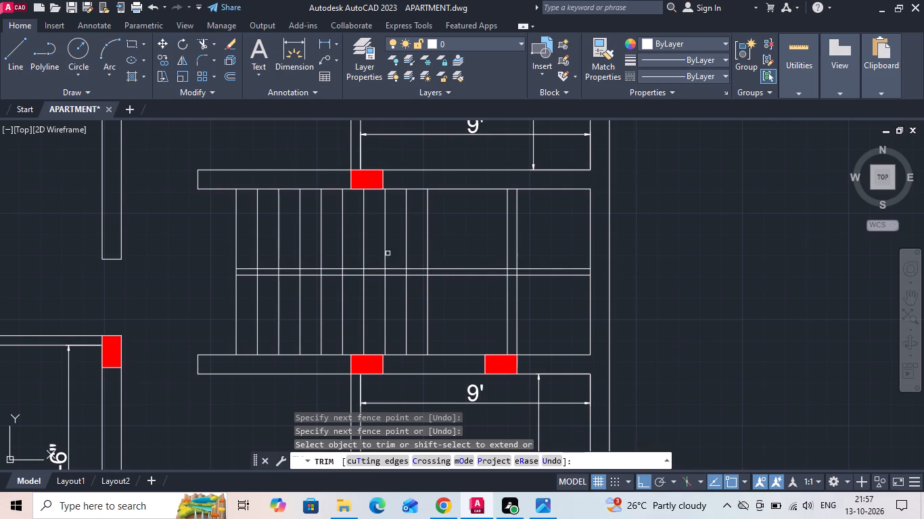
{"action": "left_click_drag", "start_coordinate": [447, 255], "coordinate": [454, 288]}
{"action": "key", "text": "Escape"}
{"action": "left_click_drag", "start_coordinate": [566, 250], "coordinate": [565, 256]}
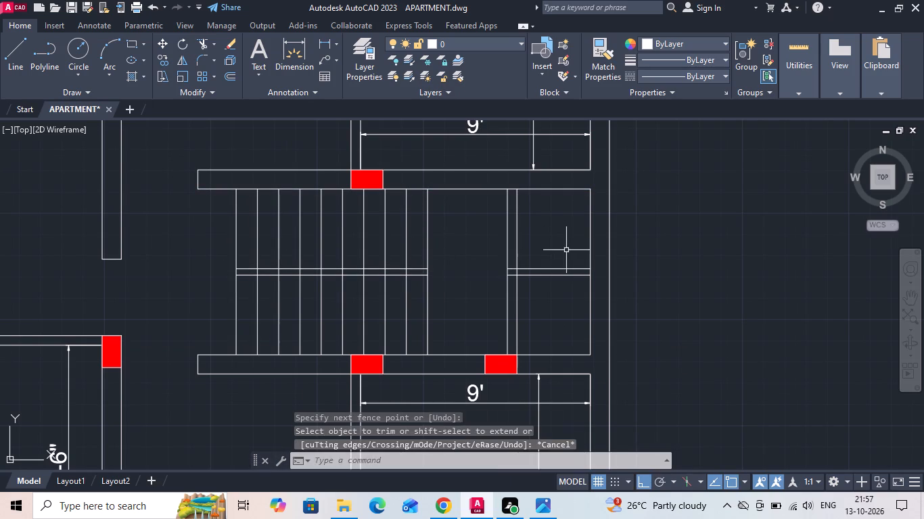
{"action": "left_click_drag", "start_coordinate": [565, 256], "coordinate": [542, 305]}
{"action": "left_click", "coordinate": [536, 318]}
{"action": "key", "text": "Delete"}
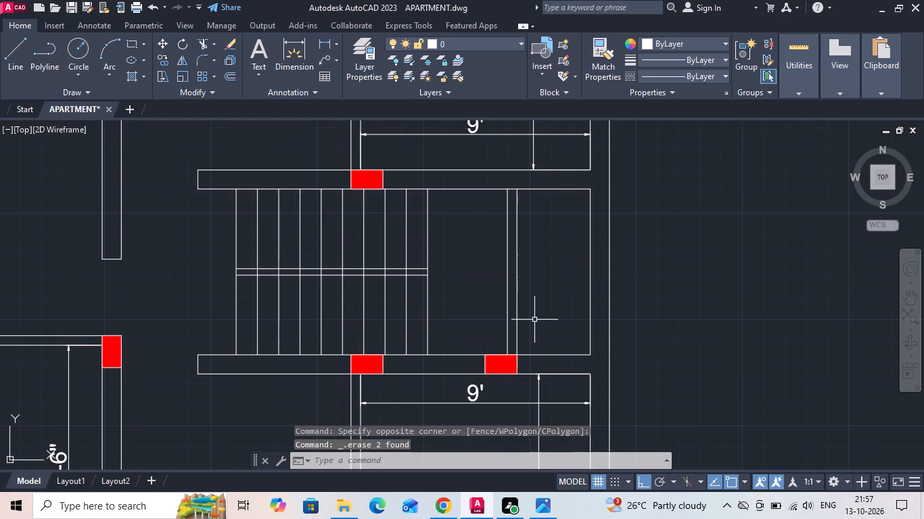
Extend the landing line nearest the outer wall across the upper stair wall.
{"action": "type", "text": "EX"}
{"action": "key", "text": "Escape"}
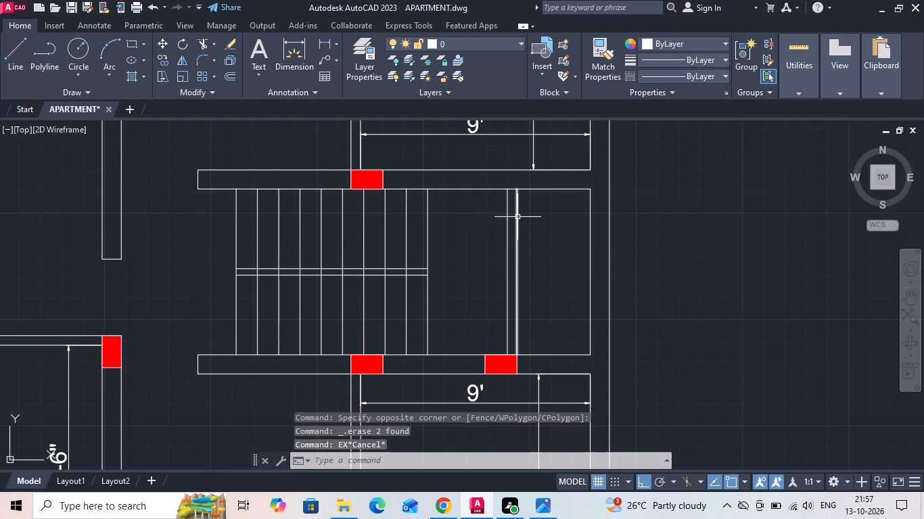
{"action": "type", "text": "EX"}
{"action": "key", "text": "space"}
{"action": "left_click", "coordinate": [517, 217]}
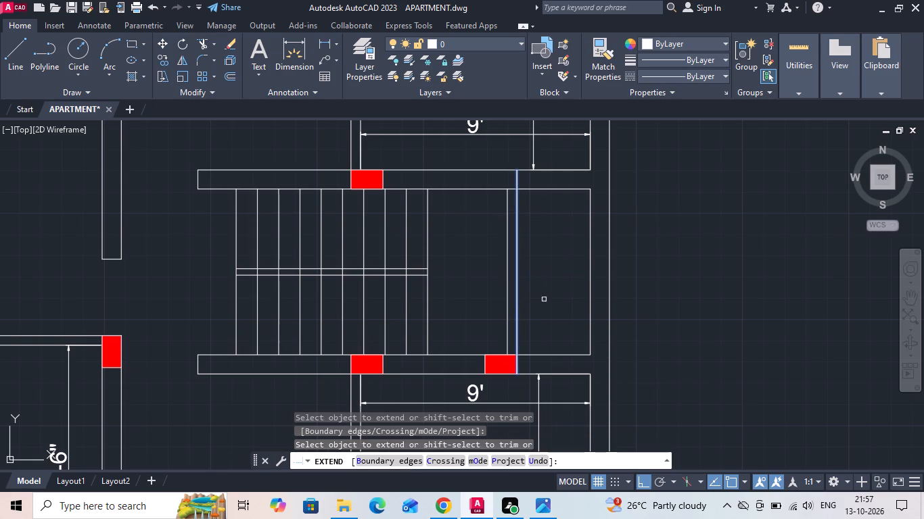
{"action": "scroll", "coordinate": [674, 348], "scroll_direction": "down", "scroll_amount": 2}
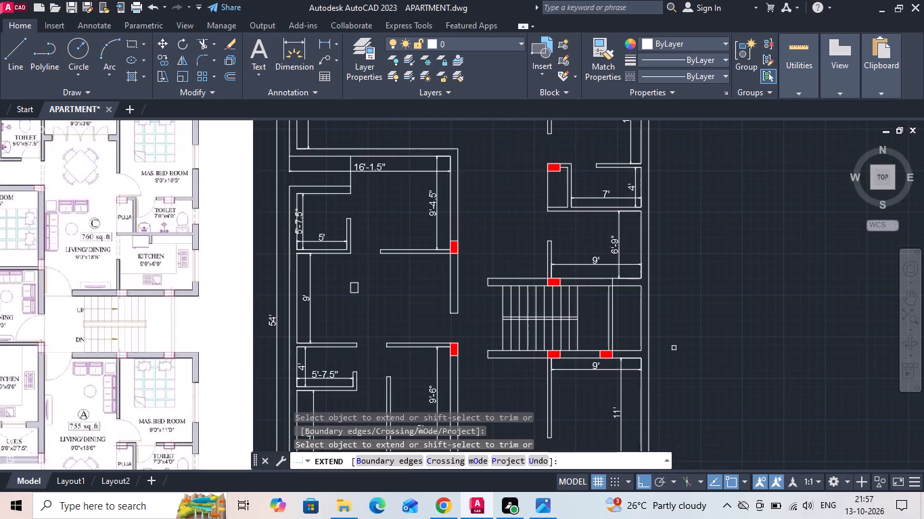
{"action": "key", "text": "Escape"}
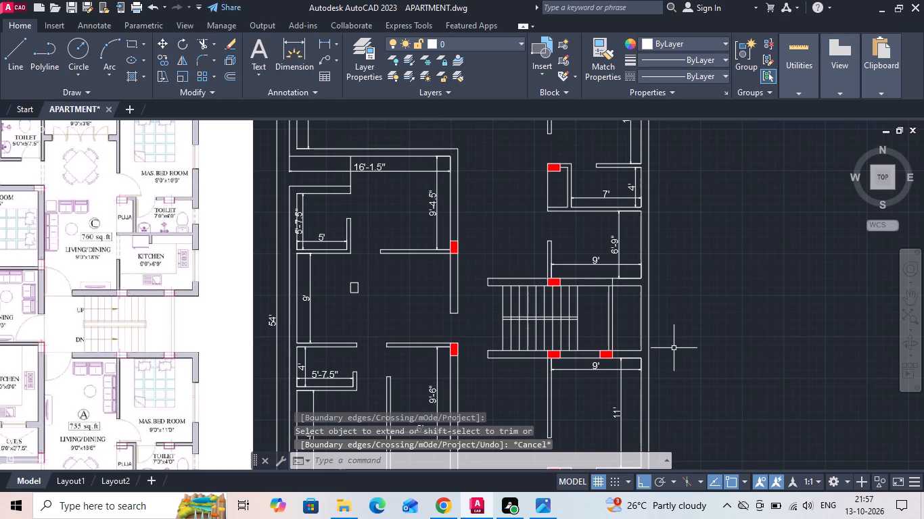
Extend the inner lines of both stair walls to the building's outer wall face.
{"action": "key", "text": "e"}
{"action": "key", "text": "x"}
{"action": "key", "text": "space"}
{"action": "left_click", "coordinate": [622, 285]}
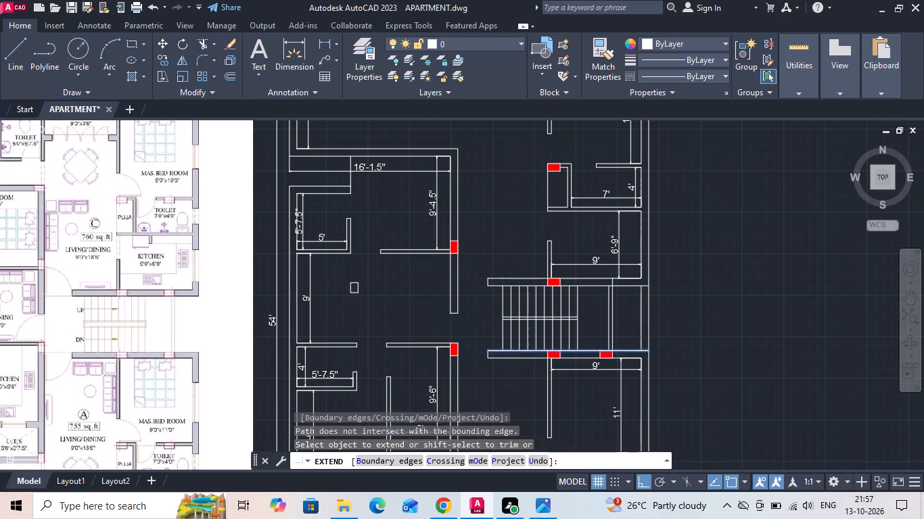
{"action": "left_click", "coordinate": [626, 351]}
{"action": "key", "text": "Escape"}
Trim away the outer wall lines between the stair walls and the line pieces where the landing lines meet the upper stair wall.
{"action": "type", "text": "TR"}
{"action": "key", "text": "space"}
{"action": "left_click_drag", "start_coordinate": [630, 316], "coordinate": [688, 310]}
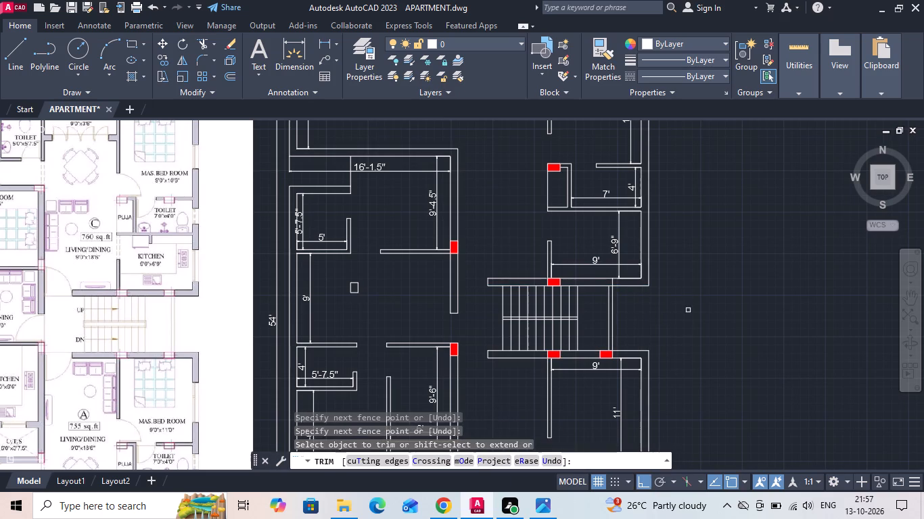
{"action": "scroll", "coordinate": [611, 282], "scroll_direction": "up", "scroll_amount": 3}
{"action": "left_click", "coordinate": [609, 278]}
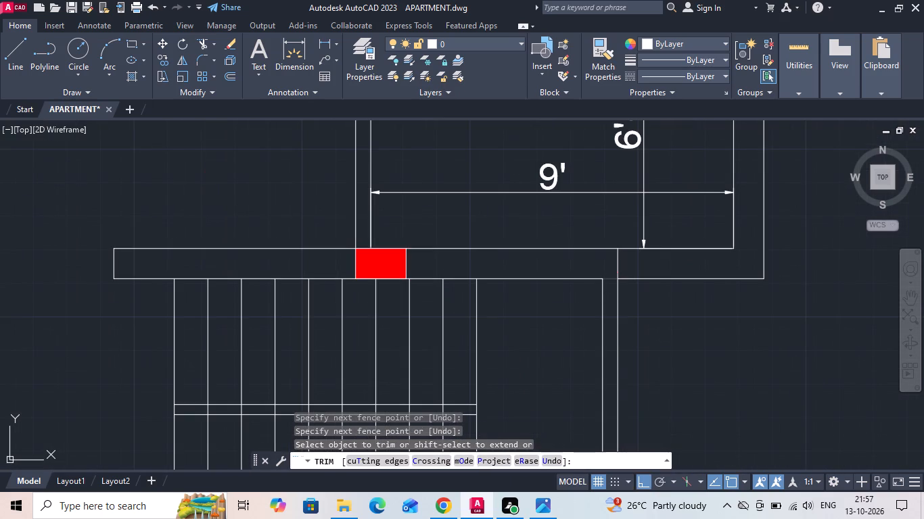
{"action": "left_click", "coordinate": [620, 263]}
{"action": "scroll", "coordinate": [620, 263], "scroll_direction": "down", "scroll_amount": 2}
{"action": "scroll", "coordinate": [766, 362], "scroll_direction": "down", "scroll_amount": 1}
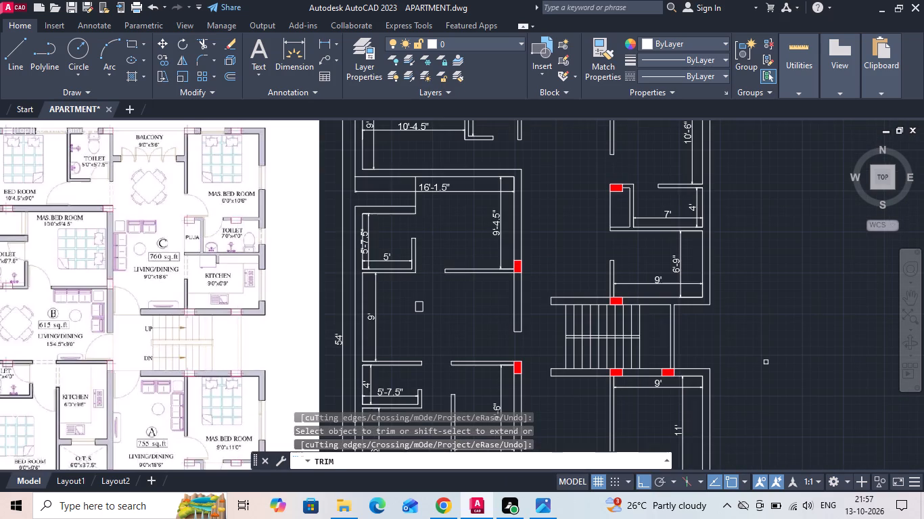
{"action": "key", "text": "Escape"}
Measure the gap along the lower stair wall from the outer landing line to the building's outer wall corner.
{"action": "scroll", "coordinate": [651, 309], "scroll_direction": "down", "scroll_amount": 1}
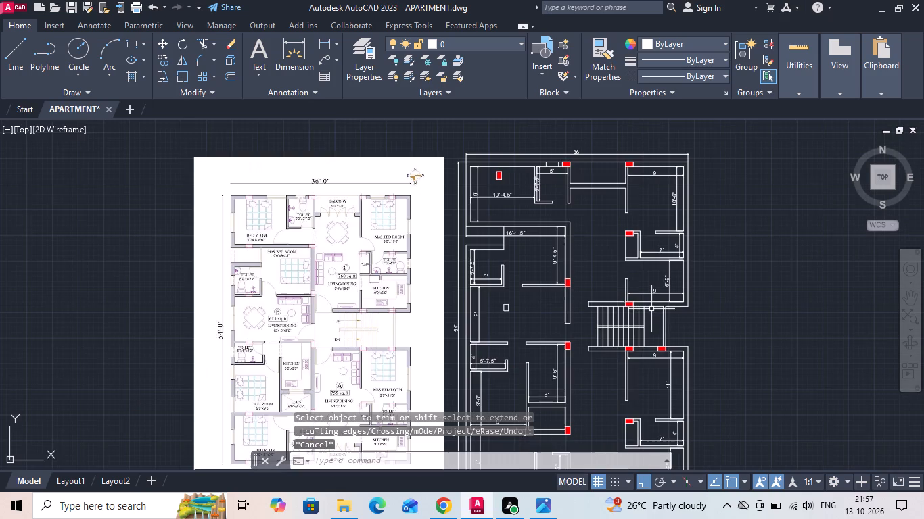
{"action": "scroll", "coordinate": [292, 199], "scroll_direction": "up", "scroll_amount": 2}
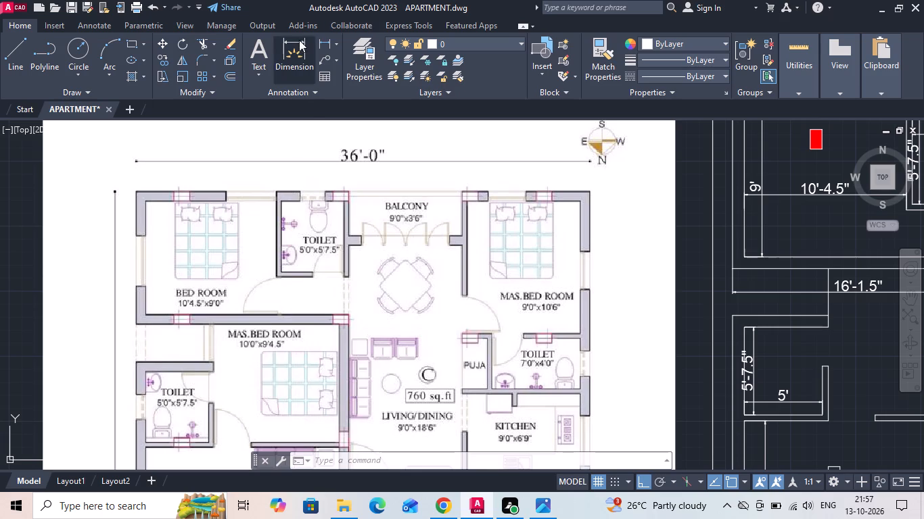
{"action": "left_click", "coordinate": [319, 40]}
{"action": "scroll", "coordinate": [207, 243], "scroll_direction": "down", "scroll_amount": 2}
{"action": "scroll", "coordinate": [565, 191], "scroll_direction": "up", "scroll_amount": 1}
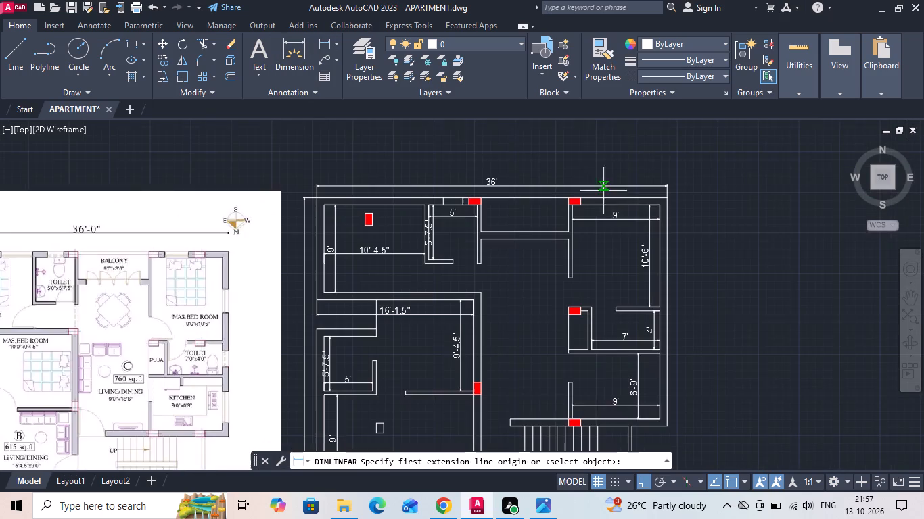
{"action": "middle_click_drag", "start_coordinate": [596, 310], "coordinate": [583, 249]}
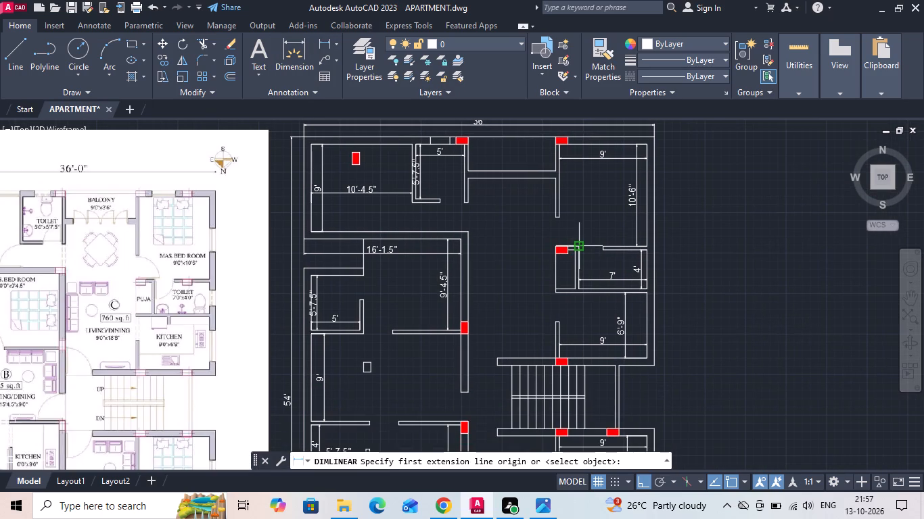
{"action": "scroll", "coordinate": [634, 433], "scroll_direction": "up", "scroll_amount": 4}
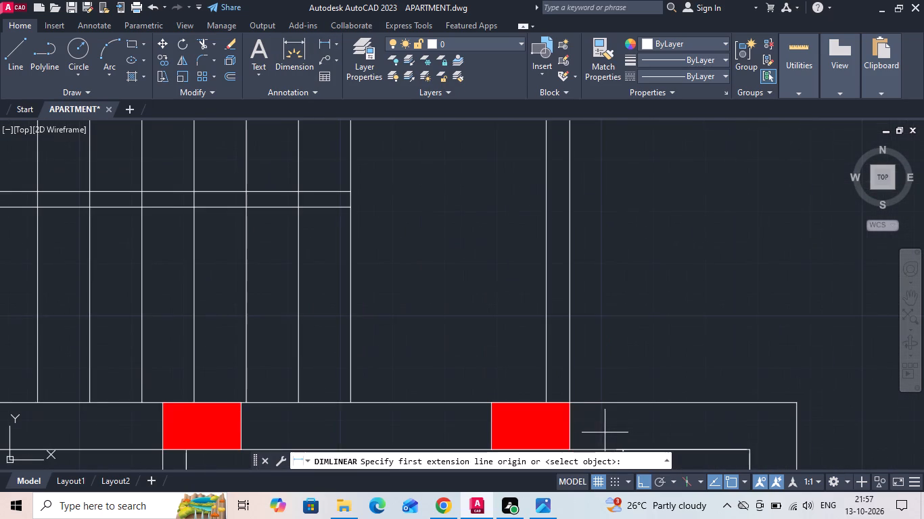
{"action": "left_click", "coordinate": [570, 404]}
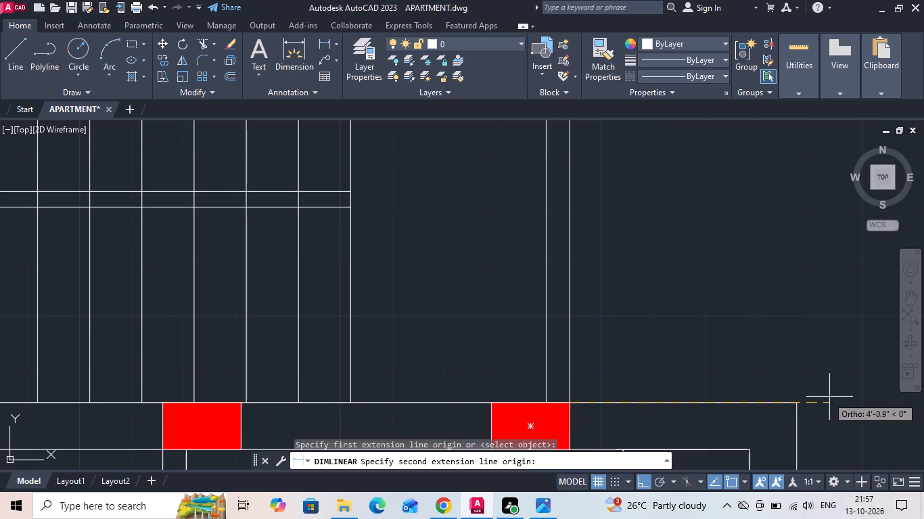
{"action": "left_click", "coordinate": [794, 402]}
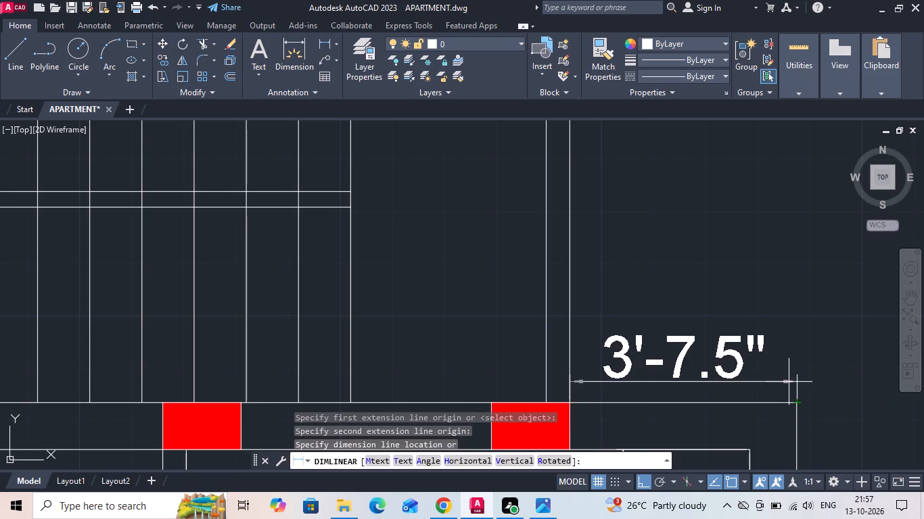
{"action": "scroll", "coordinate": [789, 382], "scroll_direction": "down", "scroll_amount": 1}
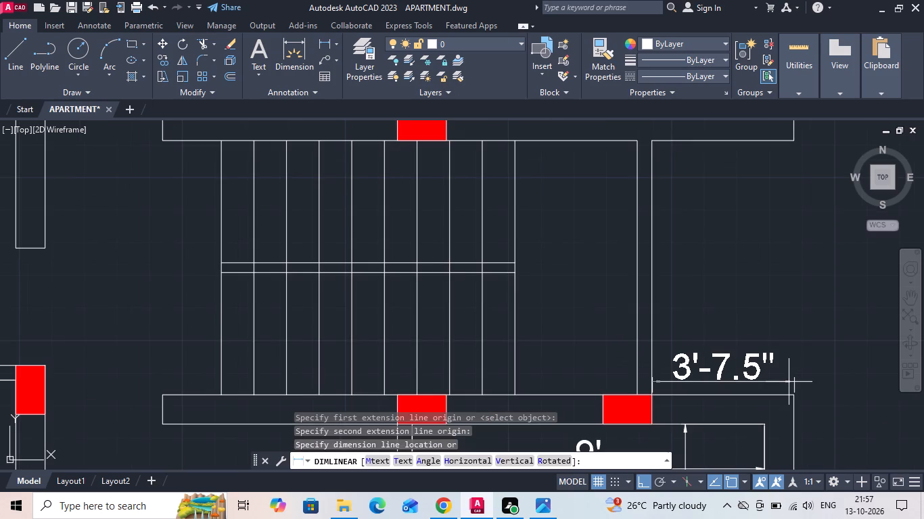
{"action": "key", "text": "Escape"}
Try to measure from the outer column to the wall corner on the reference image's upper stair wall.
{"action": "scroll", "coordinate": [789, 382], "scroll_direction": "down", "scroll_amount": 2}
{"action": "middle_click_drag", "start_coordinate": [66, 259], "coordinate": [273, 242]}
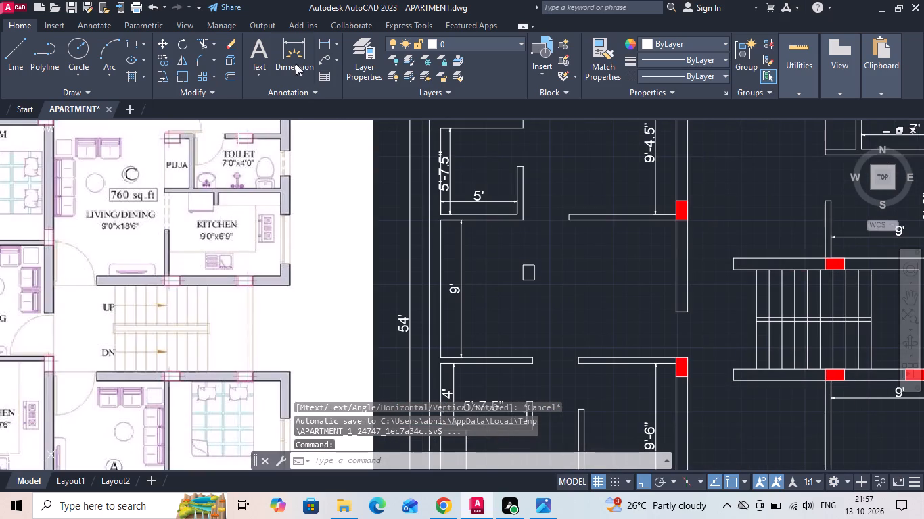
{"action": "left_click", "coordinate": [329, 43]}
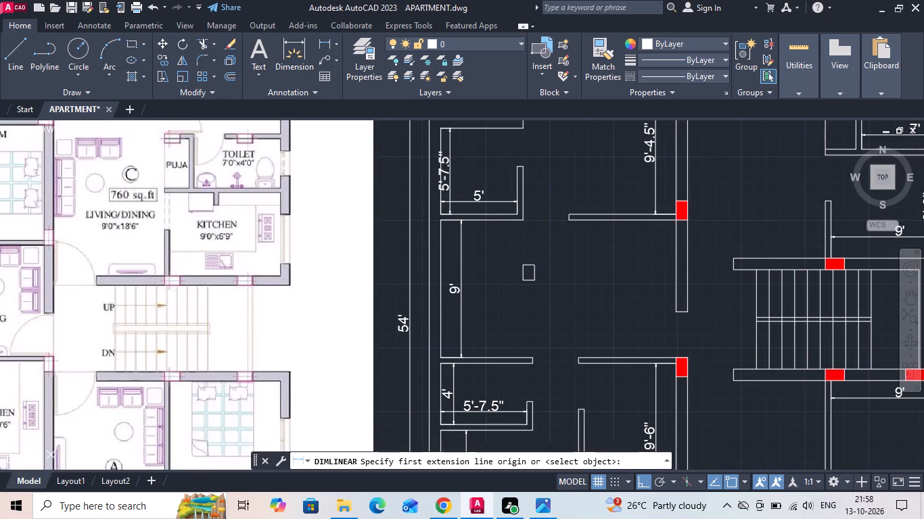
{"action": "scroll", "coordinate": [283, 280], "scroll_direction": "up", "scroll_amount": 2}
{"action": "scroll", "coordinate": [206, 305], "scroll_direction": "up", "scroll_amount": 1}
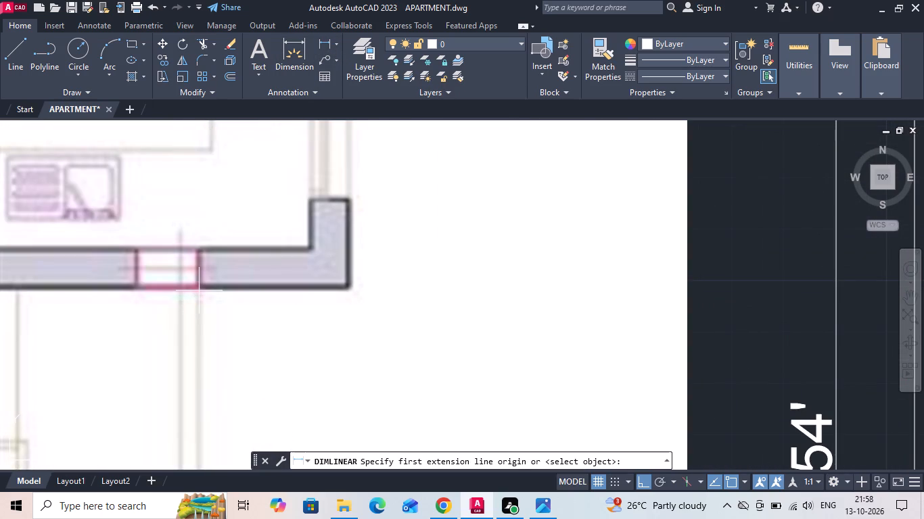
{"action": "left_click", "coordinate": [199, 291]}
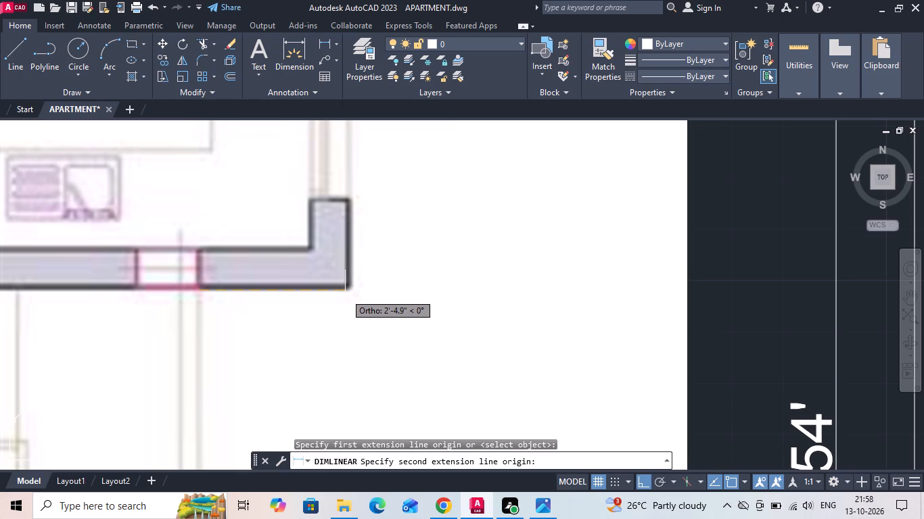
{"action": "key", "text": "Escape"}
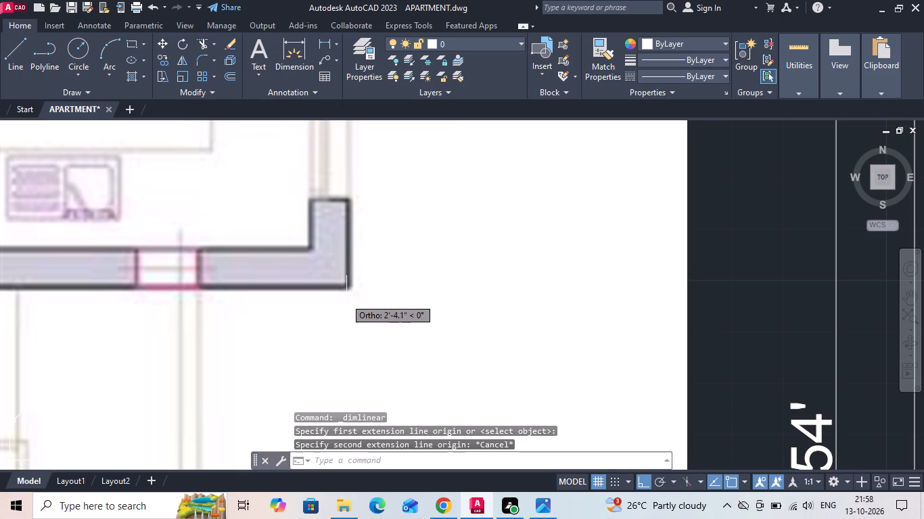
Offset the inner line of the kitchen's outer wall 2' inward, into the kitchen above the stairs.
{"action": "scroll", "coordinate": [295, 311], "scroll_direction": "down", "scroll_amount": 2}
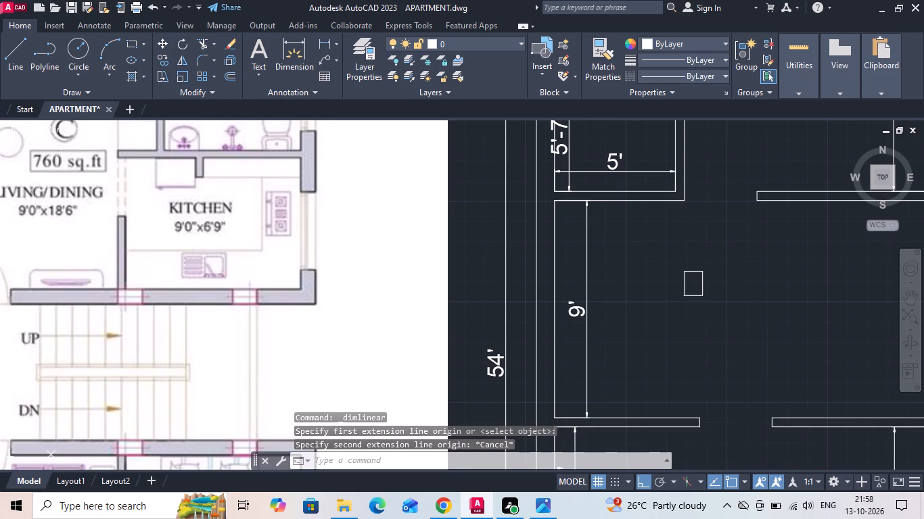
{"action": "scroll", "coordinate": [279, 330], "scroll_direction": "down", "scroll_amount": 3}
{"action": "scroll", "coordinate": [488, 316], "scroll_direction": "up", "scroll_amount": 2}
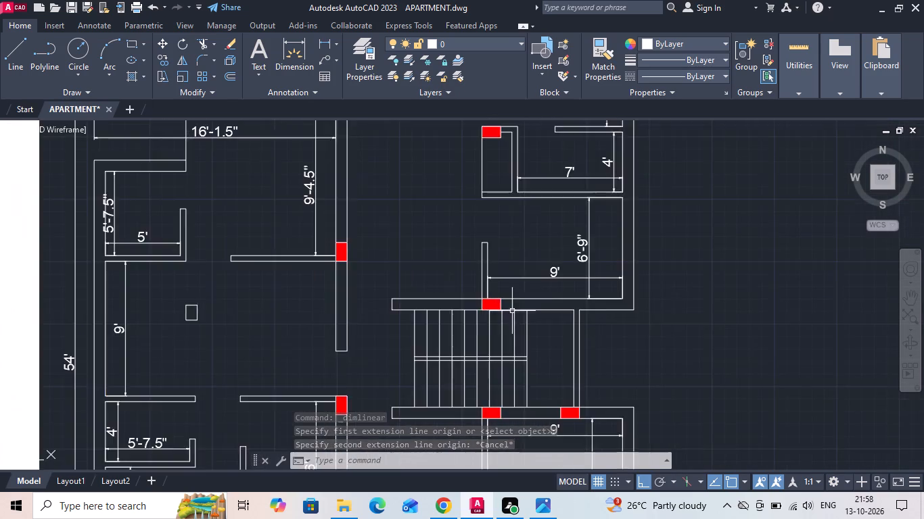
{"action": "scroll", "coordinate": [579, 284], "scroll_direction": "up", "scroll_amount": 2}
{"action": "type", "text": "O 3"}
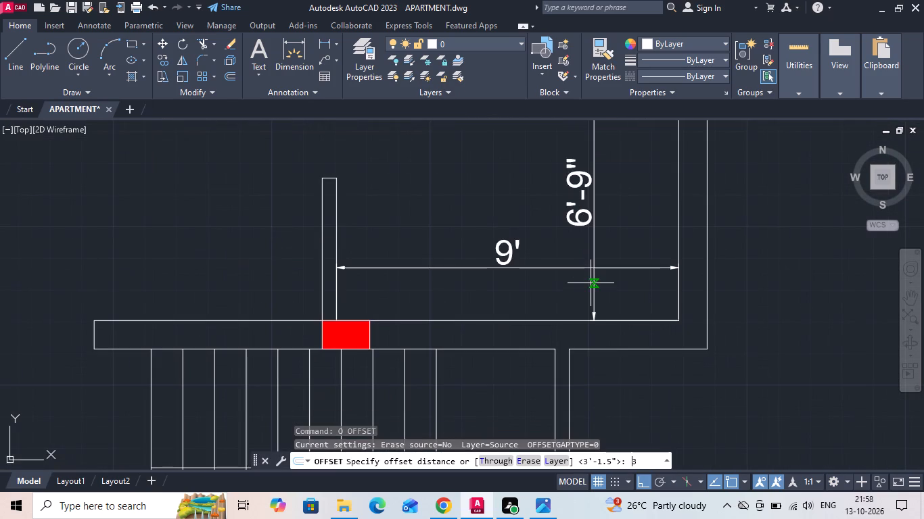
{"action": "key", "text": "BackSpace"}
{"action": "type", "text": "2'"}
{"action": "key", "text": "Return"}
{"action": "left_click", "coordinate": [680, 233]}
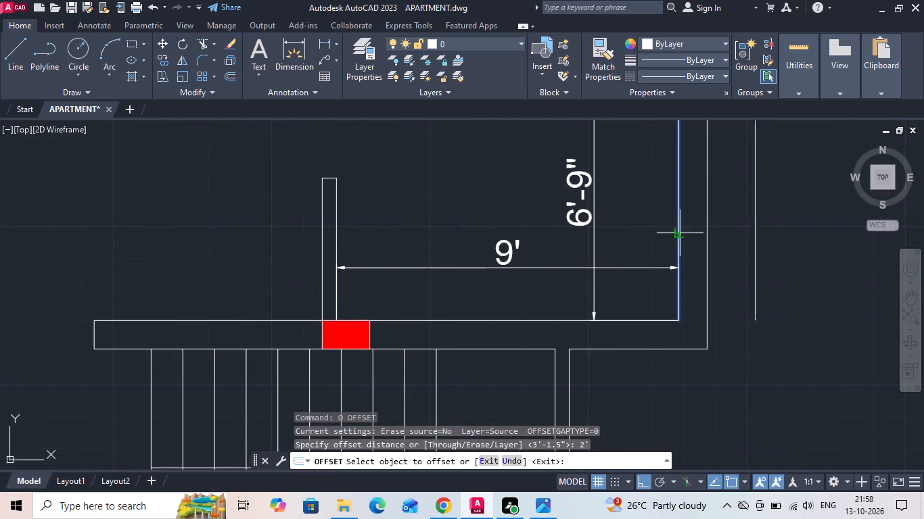
{"action": "left_click", "coordinate": [599, 251]}
{"action": "scroll", "coordinate": [616, 320], "scroll_direction": "down", "scroll_amount": 2}
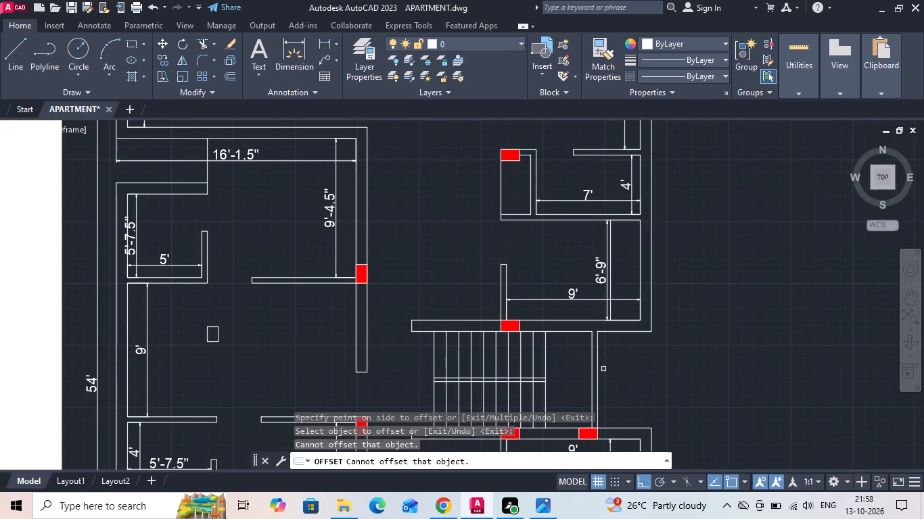
{"action": "scroll", "coordinate": [603, 369], "scroll_direction": "up", "scroll_amount": 1}
{"action": "middle_click_drag", "start_coordinate": [603, 369], "coordinate": [649, 297]}
{"action": "scroll", "coordinate": [649, 297], "scroll_direction": "down", "scroll_amount": 1}
{"action": "middle_click_drag", "start_coordinate": [649, 297], "coordinate": [764, 298]}
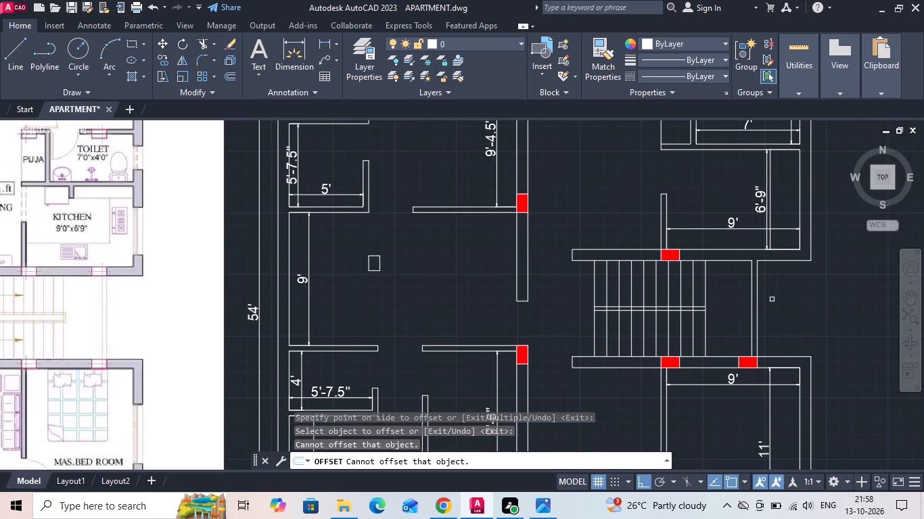
{"action": "key", "text": "Escape"}
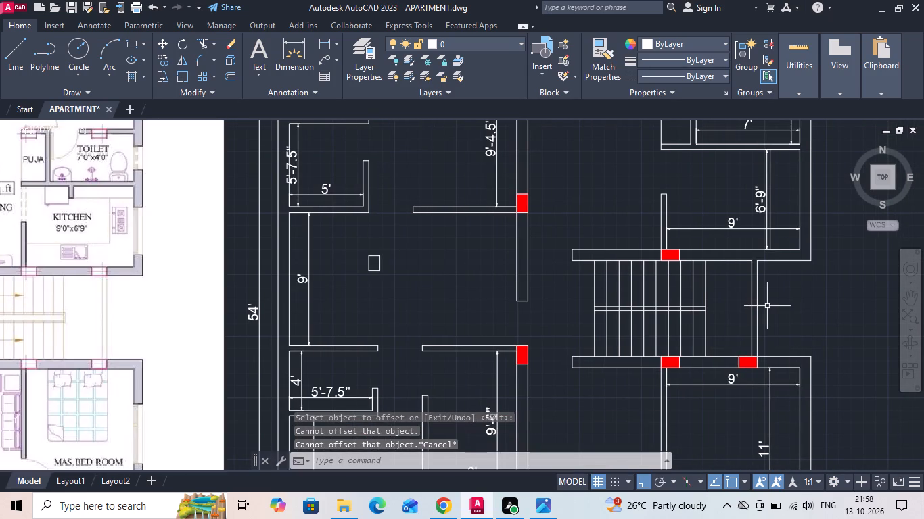
Draw a vertical guide line from the lower end of the offset kitchen line down into the space beyond the landing.
{"action": "type", "text": "L"}
{"action": "key", "text": "space"}
{"action": "scroll", "coordinate": [770, 293], "scroll_direction": "up", "scroll_amount": 1}
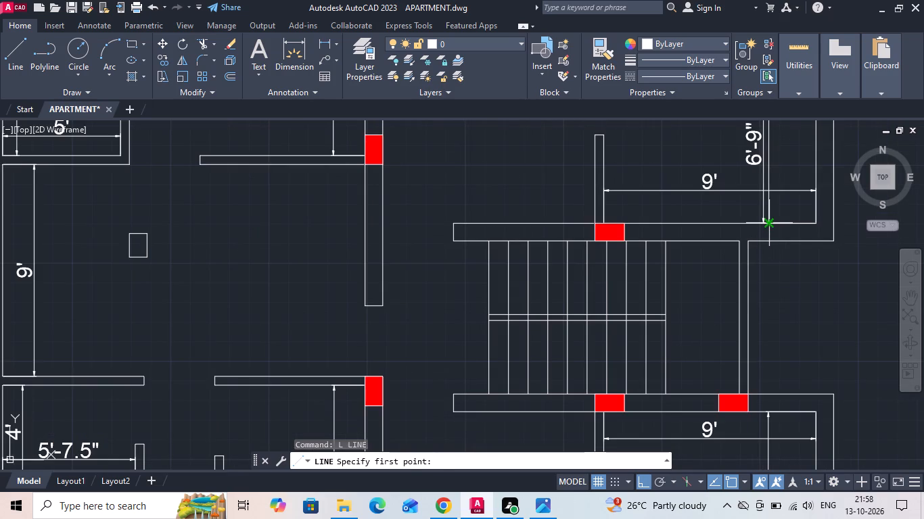
{"action": "left_click", "coordinate": [768, 224]}
{"action": "left_click", "coordinate": [768, 341]}
{"action": "key", "text": "Escape"}
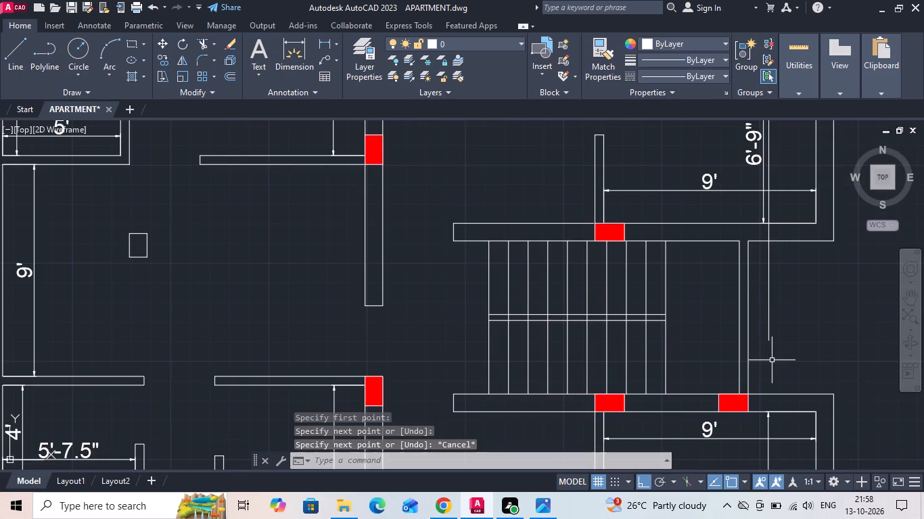
Measure from the guide line to the outer wall corner along the upper stair wall.
{"action": "middle_click_drag", "start_coordinate": [772, 360], "coordinate": [722, 333]}
{"action": "scroll", "coordinate": [719, 351], "scroll_direction": "up", "scroll_amount": 1}
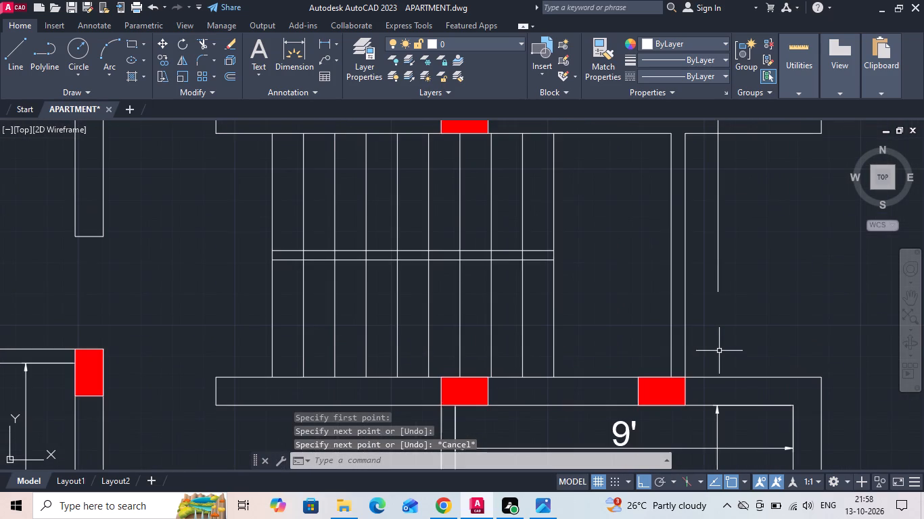
{"action": "scroll", "coordinate": [719, 353], "scroll_direction": "down", "scroll_amount": 1}
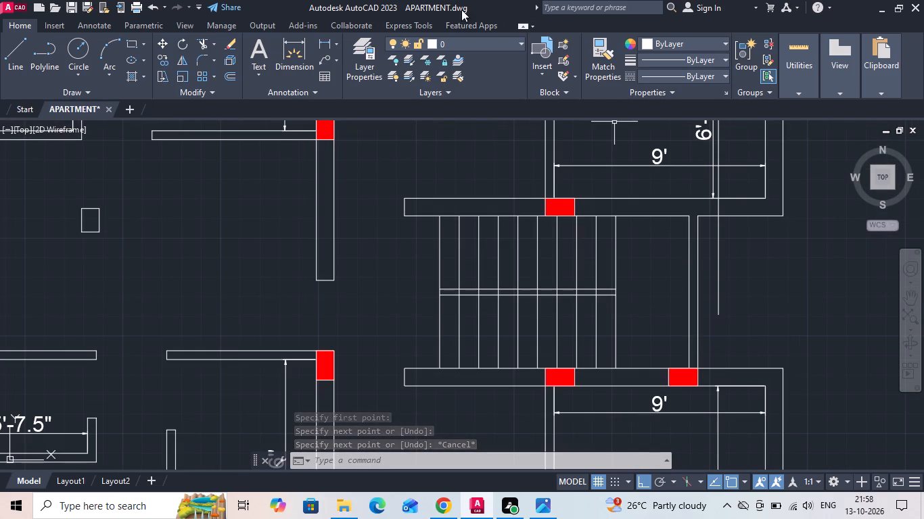
{"action": "left_click", "coordinate": [329, 39]}
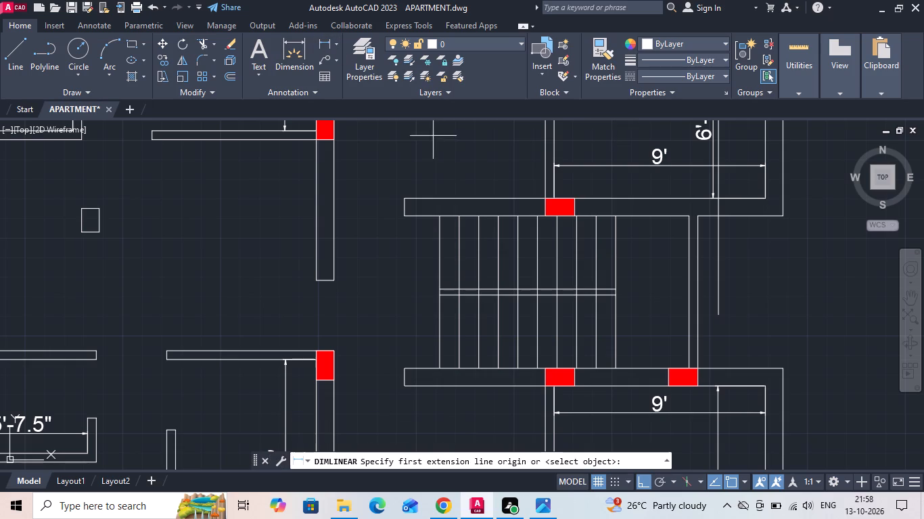
{"action": "left_click", "coordinate": [714, 216]}
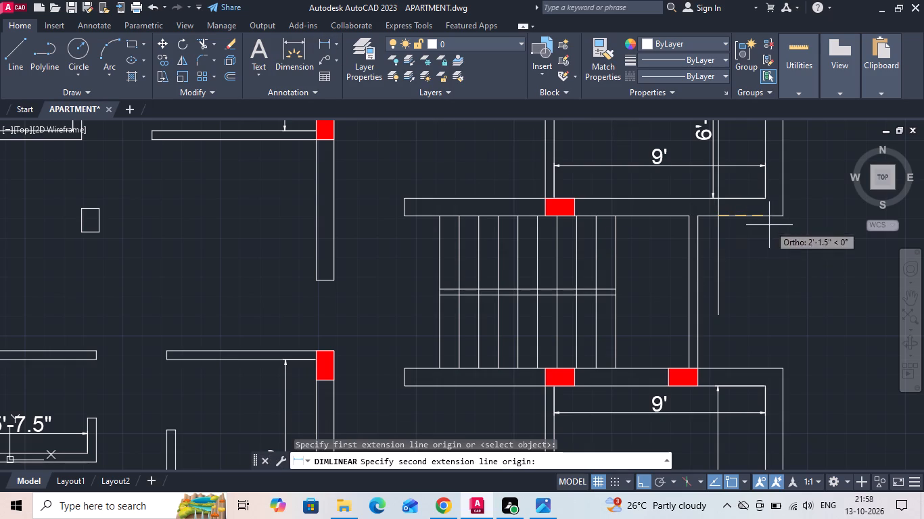
{"action": "left_click", "coordinate": [782, 218]}
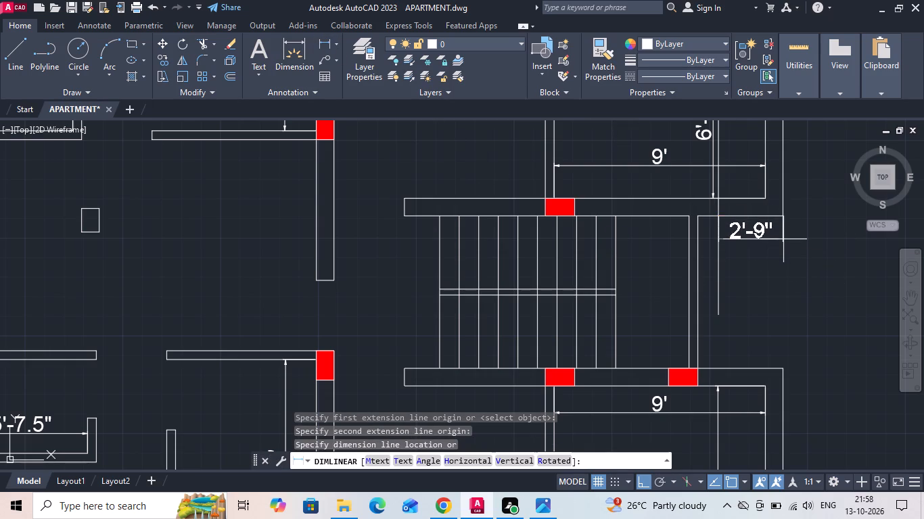
{"action": "key", "text": "Escape"}
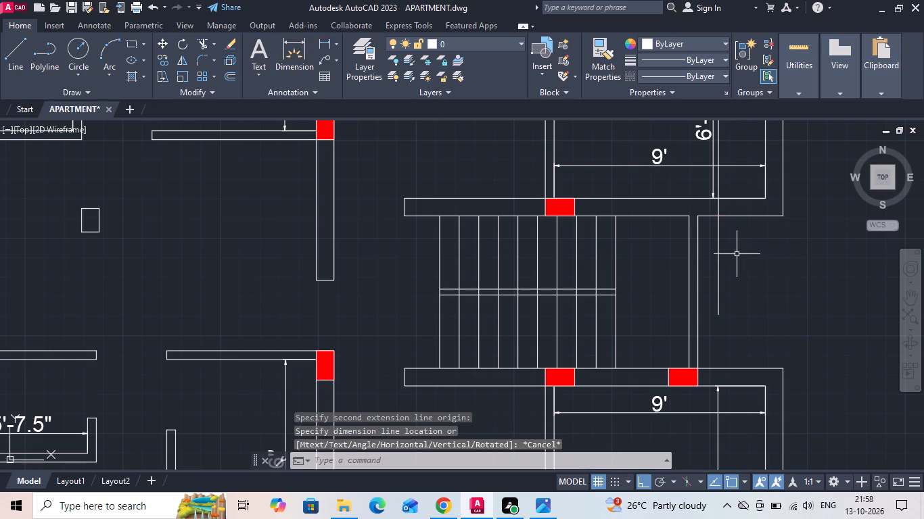
Move the two landing lines and the column below them outward so the outer landing line meets the guide line.
{"action": "scroll", "coordinate": [698, 214], "scroll_direction": "up", "scroll_amount": 3}
{"action": "left_click", "coordinate": [705, 272]}
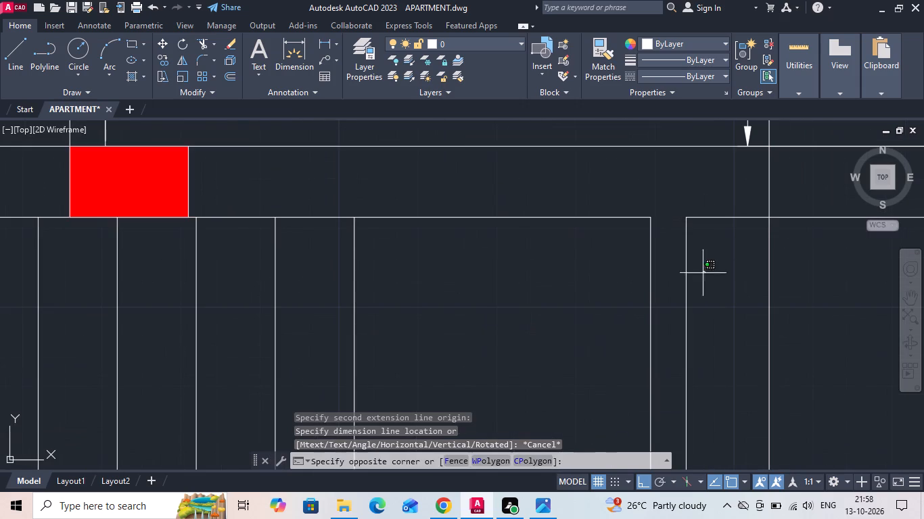
{"action": "left_click", "coordinate": [610, 291]}
{"action": "scroll", "coordinate": [622, 212], "scroll_direction": "down", "scroll_amount": 3}
{"action": "scroll", "coordinate": [625, 438], "scroll_direction": "up", "scroll_amount": 2}
{"action": "left_click", "coordinate": [680, 266]}
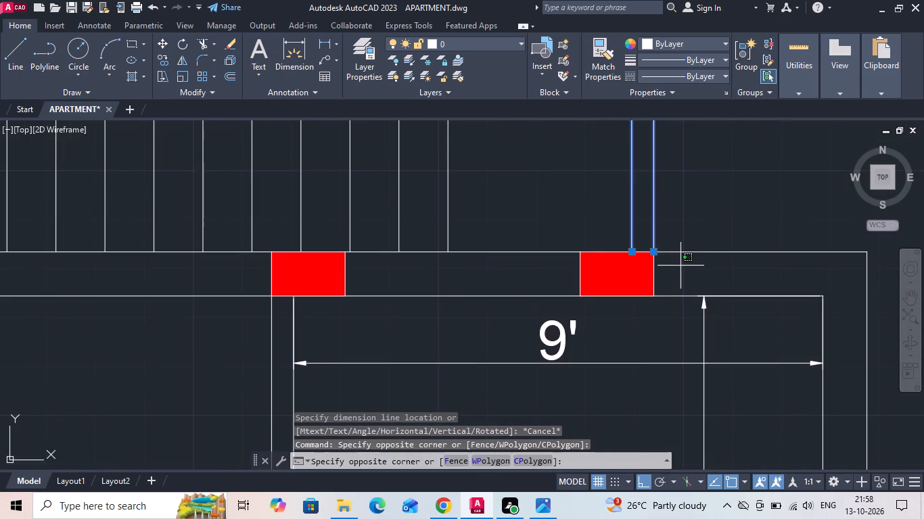
{"action": "left_click", "coordinate": [585, 264]}
{"action": "scroll", "coordinate": [542, 382], "scroll_direction": "down", "scroll_amount": 2}
{"action": "scroll", "coordinate": [615, 167], "scroll_direction": "up", "scroll_amount": 2}
{"action": "right_click", "coordinate": [542, 205]}
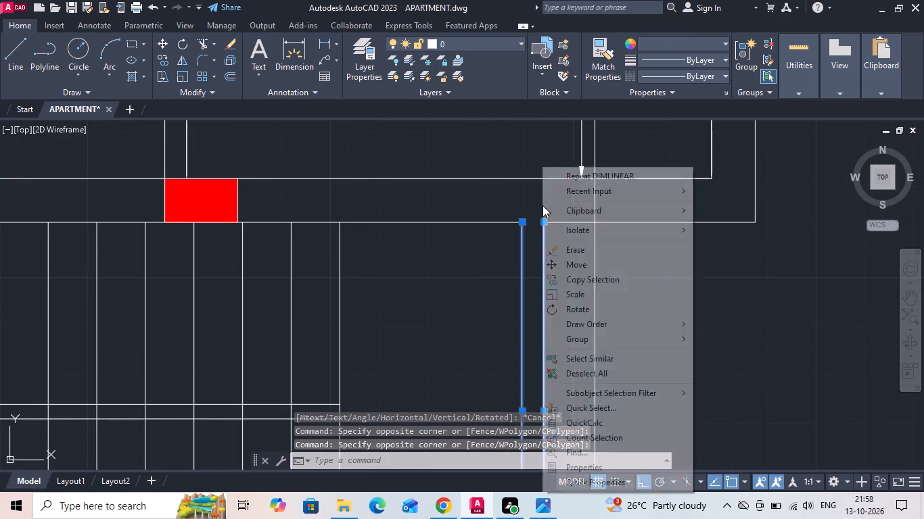
{"action": "left_click", "coordinate": [565, 264]}
{"action": "scroll", "coordinate": [562, 230], "scroll_direction": "up", "scroll_amount": 1}
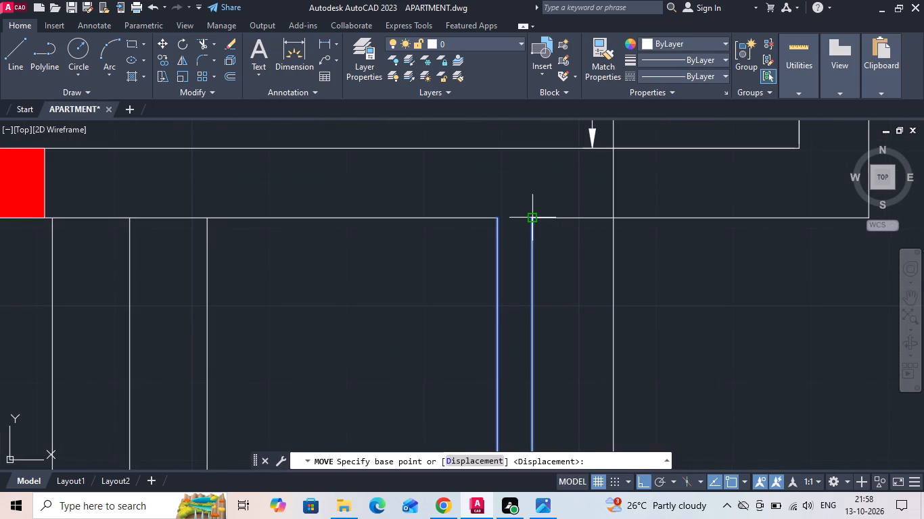
{"action": "left_click", "coordinate": [532, 222]}
{"action": "left_click", "coordinate": [614, 216]}
Erase the vertical guide line crossing the upper stair wall.
{"action": "left_click_drag", "start_coordinate": [668, 187], "coordinate": [574, 180]}
{"action": "left_click", "coordinate": [553, 177]}
{"action": "key", "text": "Delete"}
Move the two landing lines and the column below them 3 inches back toward the stair flight.
{"action": "scroll", "coordinate": [582, 193], "scroll_direction": "down", "scroll_amount": 3}
{"action": "left_click_drag", "start_coordinate": [643, 257], "coordinate": [591, 273]}
{"action": "left_click", "coordinate": [563, 274]}
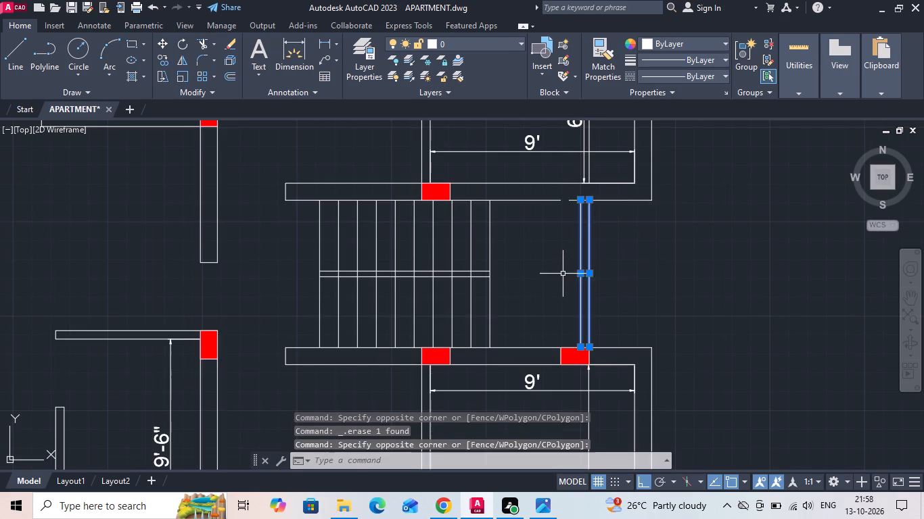
{"action": "scroll", "coordinate": [569, 327], "scroll_direction": "up", "scroll_amount": 2}
{"action": "left_click_drag", "start_coordinate": [629, 401], "coordinate": [604, 402]}
{"action": "left_click", "coordinate": [565, 394]}
{"action": "right_click", "coordinate": [480, 213]}
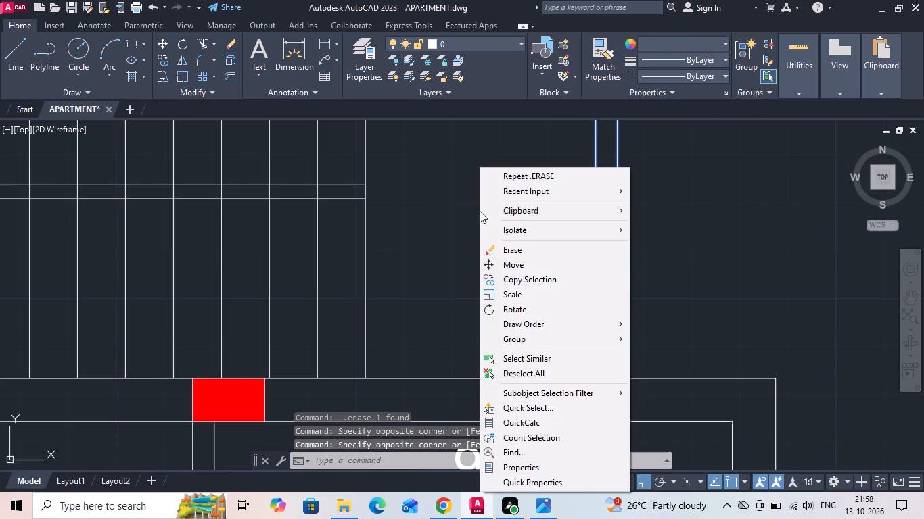
{"action": "left_click", "coordinate": [513, 260]}
{"action": "left_click", "coordinate": [717, 242]}
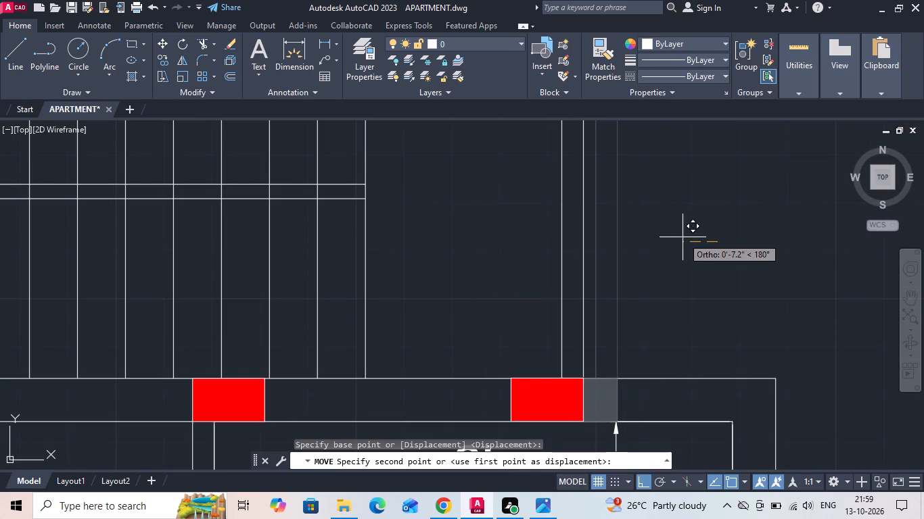
{"action": "type", "text": "3"}
{"action": "key", "text": "space"}
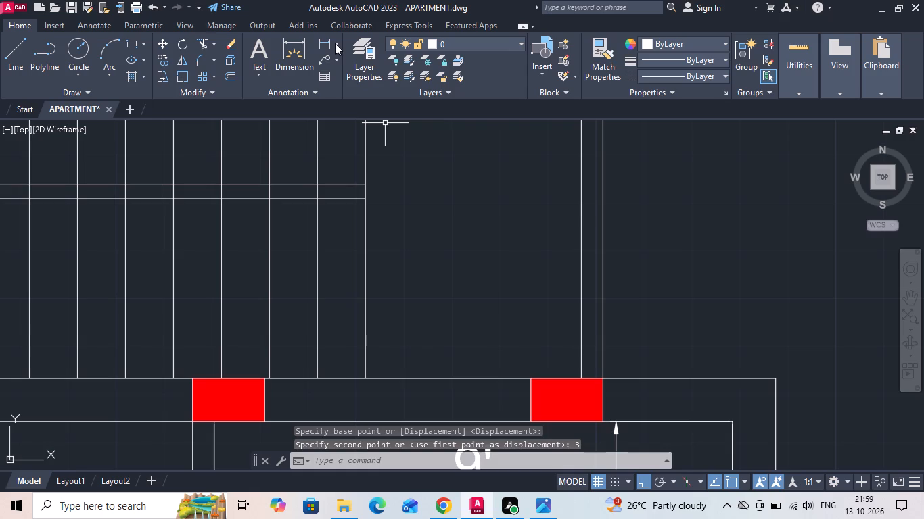
Measure the clear gap between the two columns on the lower stair wall.
{"action": "left_click", "coordinate": [321, 45]}
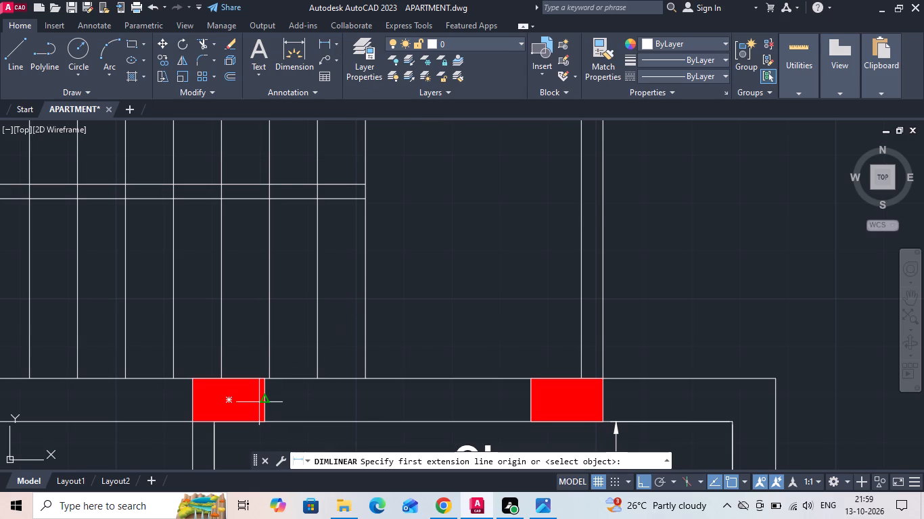
{"action": "left_click", "coordinate": [265, 397]}
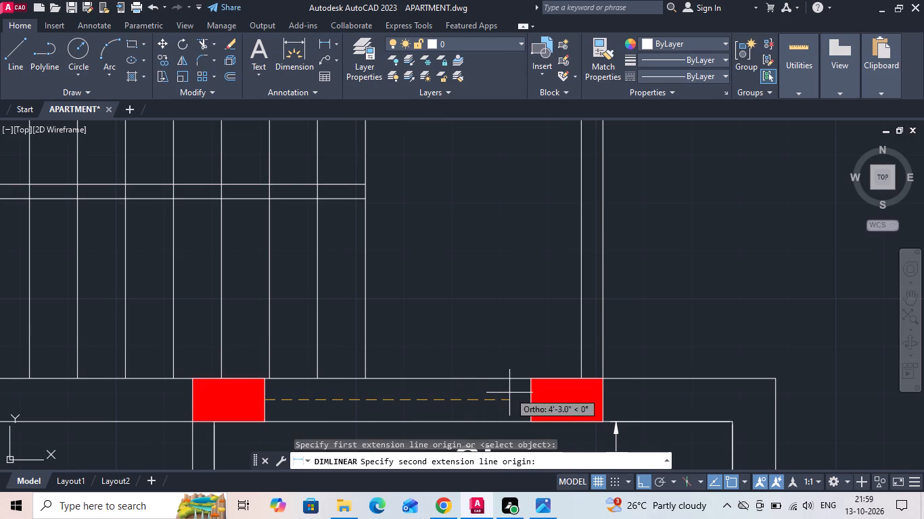
{"action": "left_click", "coordinate": [531, 401]}
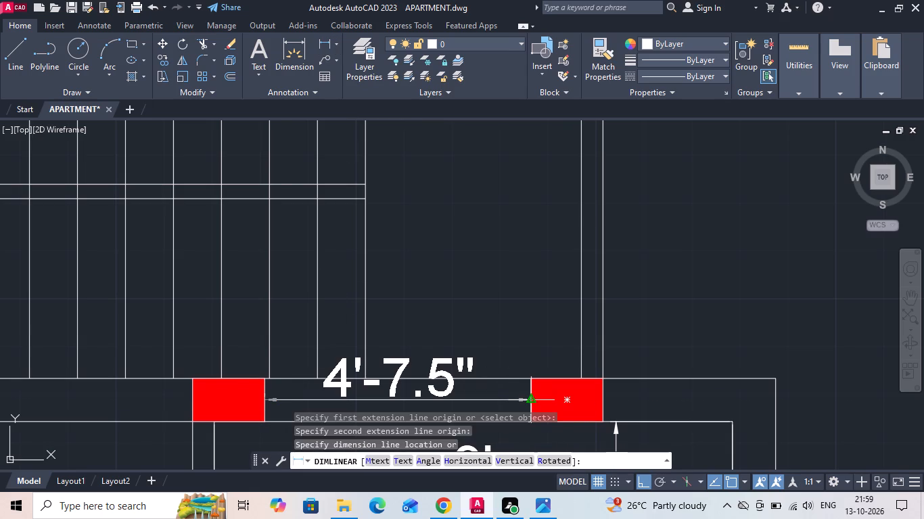
{"action": "key", "text": "Escape"}
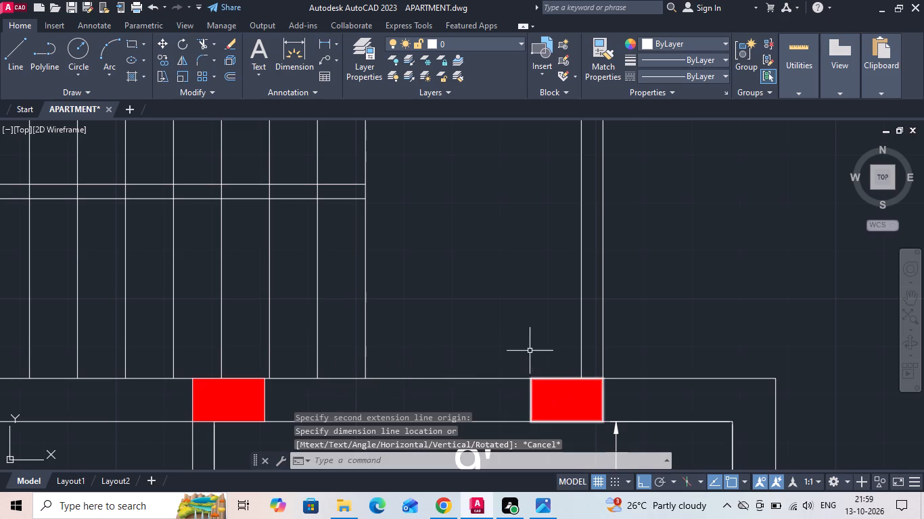
Measure the landing width from the inner landing line to the nearest stair tread line.
{"action": "key", "text": "space"}
{"action": "left_click", "coordinate": [581, 301]}
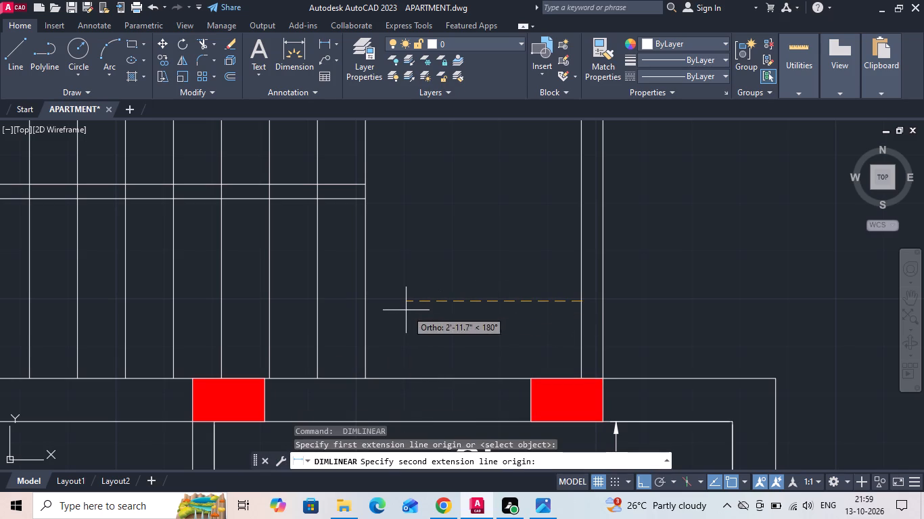
{"action": "left_click", "coordinate": [370, 299]}
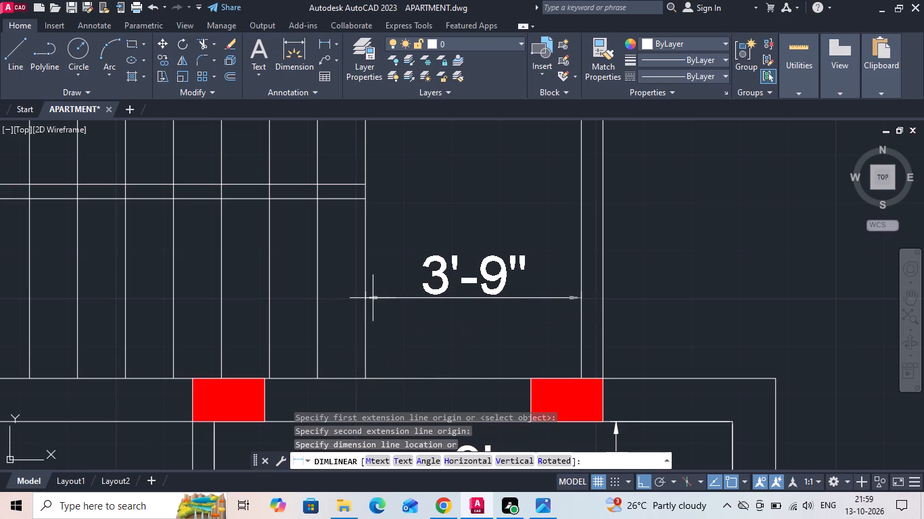
{"action": "key", "text": "Escape"}
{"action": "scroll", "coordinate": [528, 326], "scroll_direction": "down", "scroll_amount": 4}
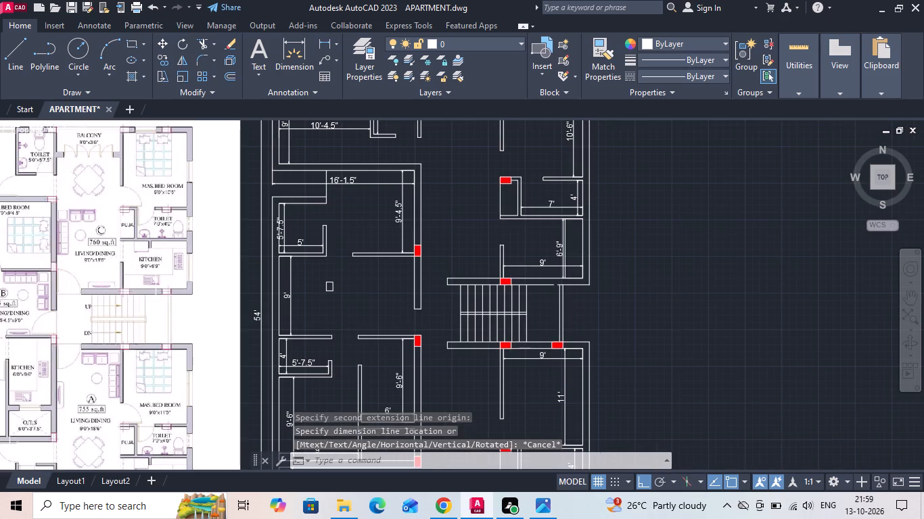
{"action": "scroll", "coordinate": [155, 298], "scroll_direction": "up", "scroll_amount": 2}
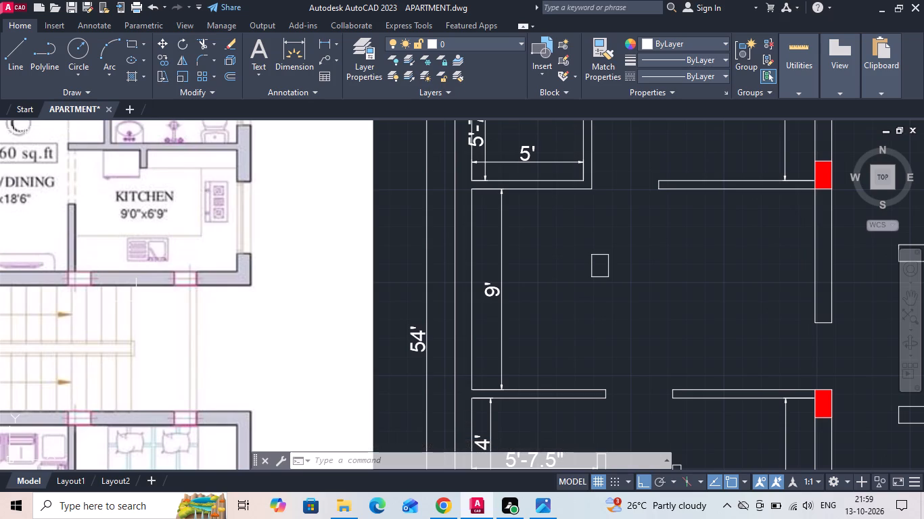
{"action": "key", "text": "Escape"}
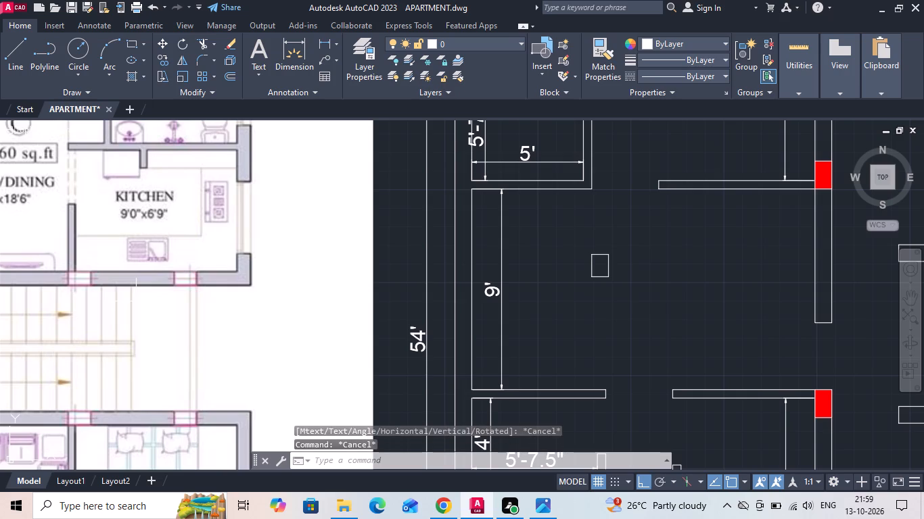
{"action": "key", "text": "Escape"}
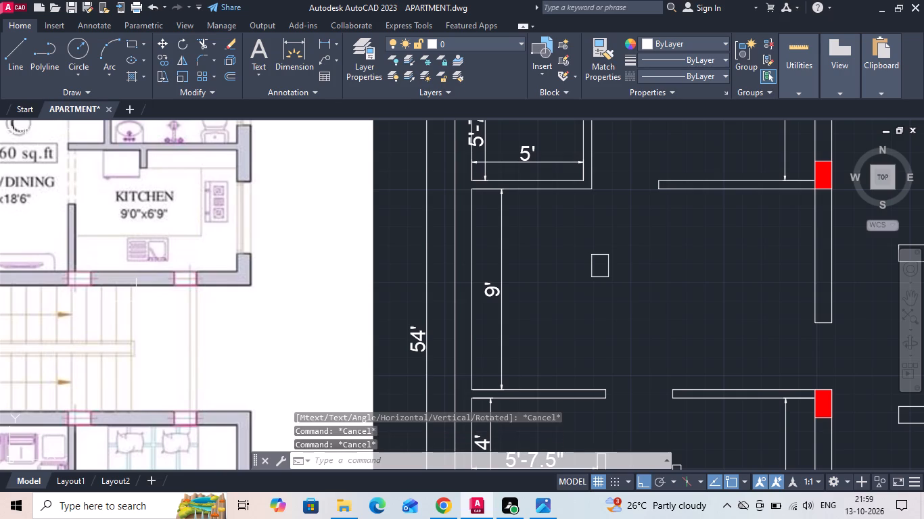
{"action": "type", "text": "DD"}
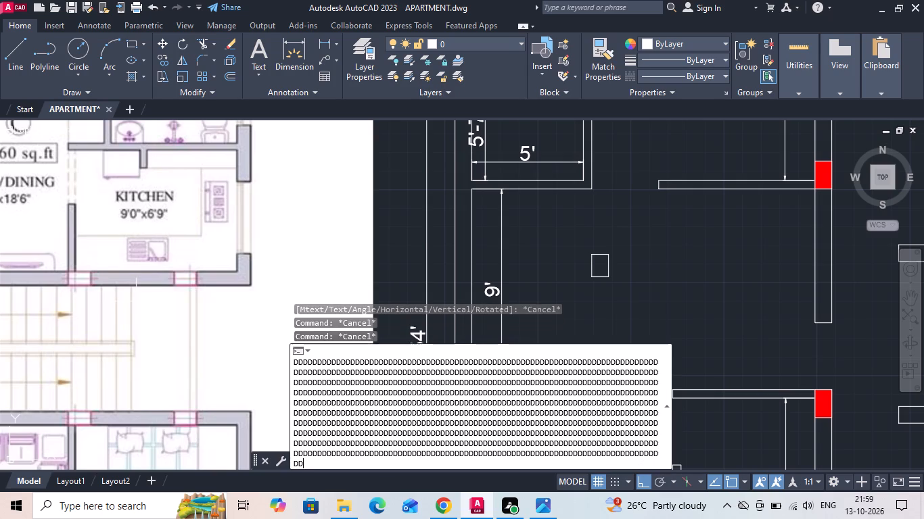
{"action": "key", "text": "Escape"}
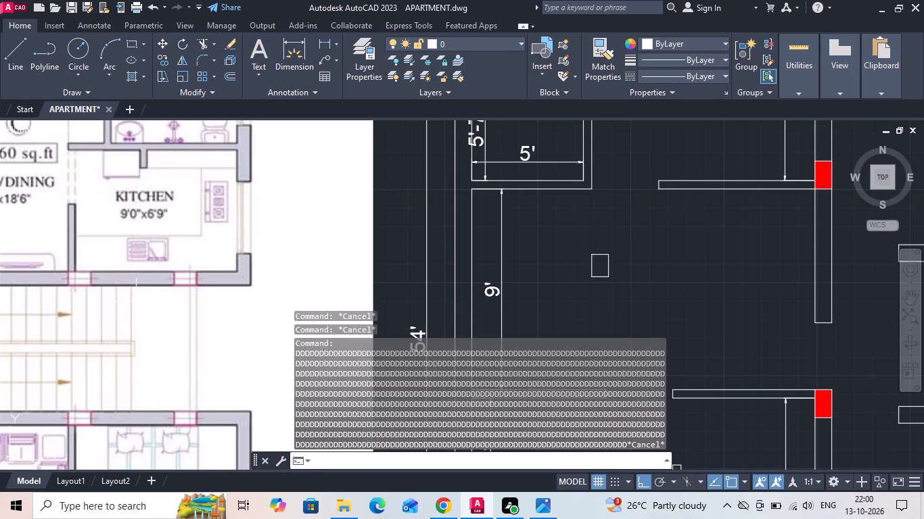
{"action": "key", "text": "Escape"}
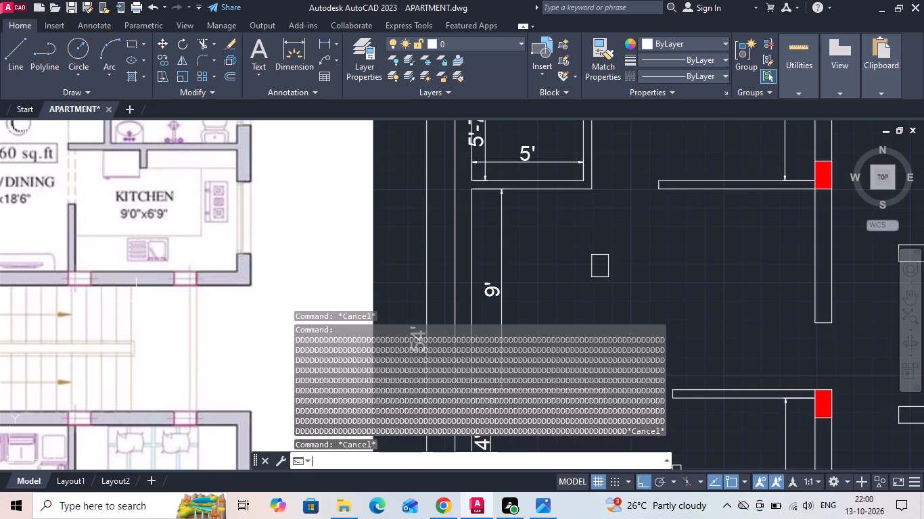
Save the apartment drawing.
{"action": "key", "text": "ctrl+s"}
{"action": "key", "text": "ctrl+s"}
{"action": "key", "text": "ctrl+s"}
{"action": "key", "text": "ctrl+s"}
{"action": "key", "text": "ctrl+s"}
{"action": "key", "text": "ctrl+s"}
{"action": "key", "text": "ctrl+s"}
{"action": "key", "text": "ctrl+s"}
{"action": "key", "text": "ctrl+s"}
{"action": "key", "text": "ctrl+s"}
{"action": "key", "text": "ctrl+s"}
{"action": "key", "text": "ctrl+s"}
{"action": "key", "text": "ctrl+s"}
{"action": "key", "text": "ctrl+s"}
{"action": "key", "text": "ctrl+s"}
{"action": "key", "text": "ctrl+s"}
{"action": "key", "text": "ctrl+s"}
{"action": "key", "text": "ctrl+s"}
{"action": "key", "text": "ctrl+s"}
{"action": "key", "text": "ctrl+s"}
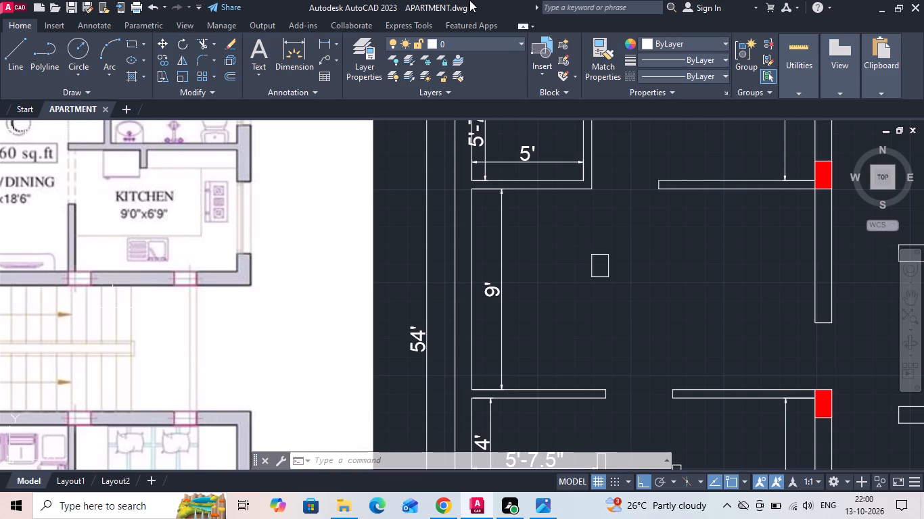
{"action": "key", "text": "ctrl+s"}
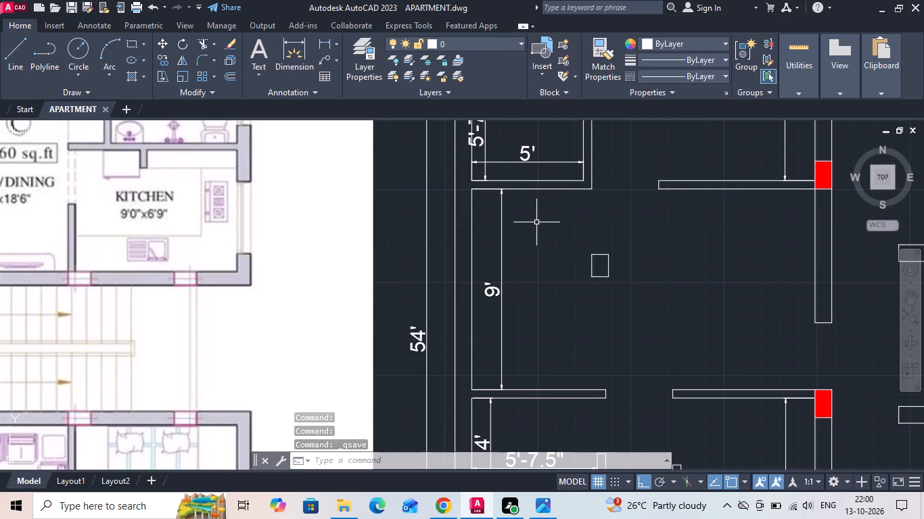
Try to measure the inside width of flat C's kitchen along its lower wall in the reference image.
{"action": "scroll", "coordinate": [338, 272], "scroll_direction": "down", "scroll_amount": 1}
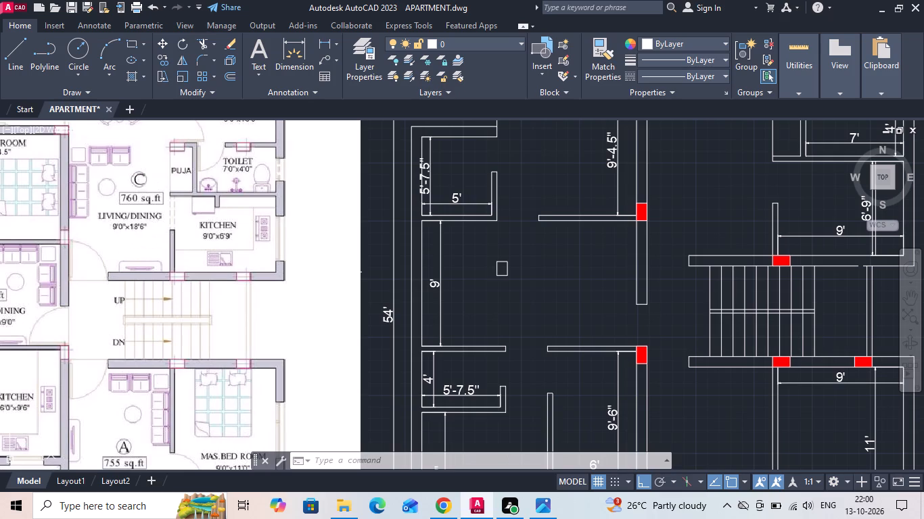
{"action": "scroll", "coordinate": [332, 275], "scroll_direction": "down", "scroll_amount": 1}
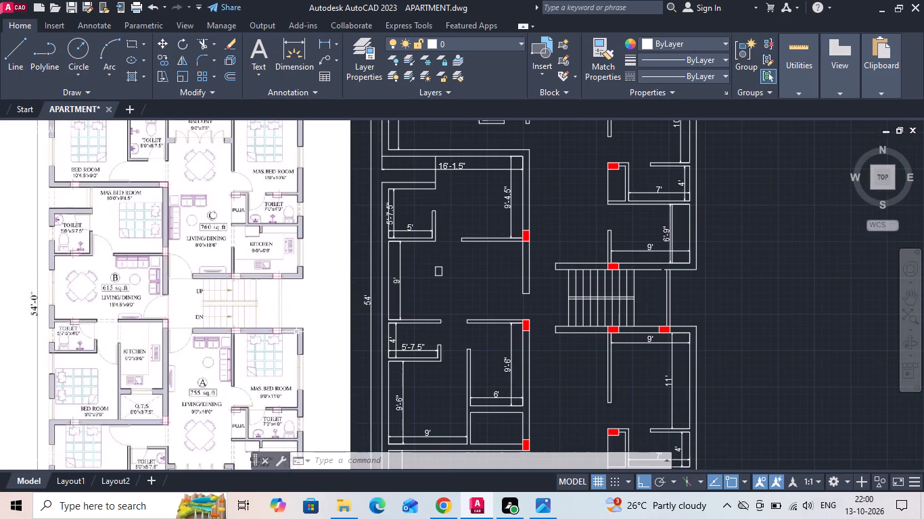
{"action": "scroll", "coordinate": [607, 329], "scroll_direction": "up", "scroll_amount": 1}
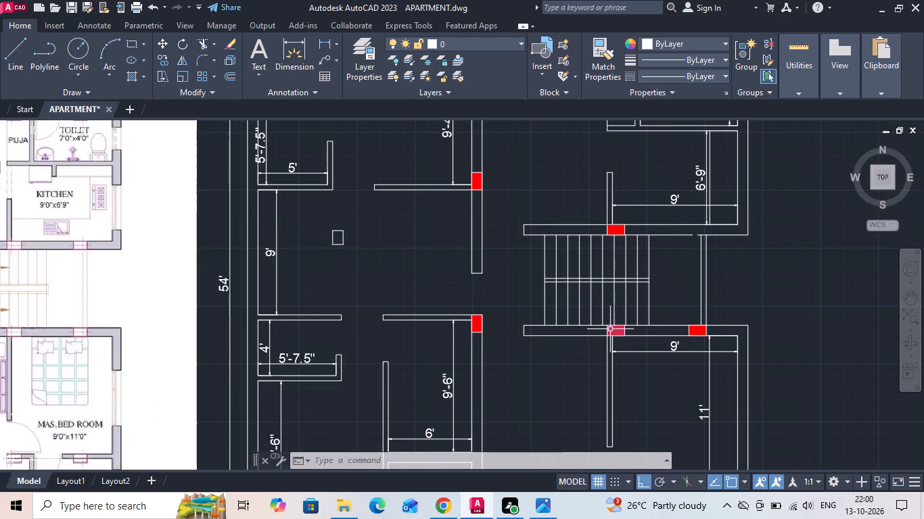
{"action": "scroll", "coordinate": [610, 327], "scroll_direction": "down", "scroll_amount": 1}
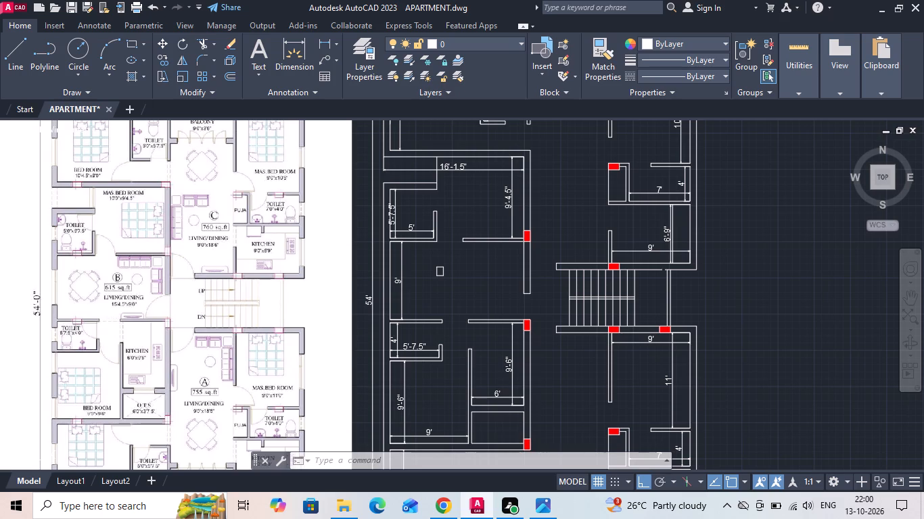
{"action": "left_click", "coordinate": [319, 42]}
{"action": "scroll", "coordinate": [267, 234], "scroll_direction": "up", "scroll_amount": 2}
{"action": "scroll", "coordinate": [227, 272], "scroll_direction": "up", "scroll_amount": 1}
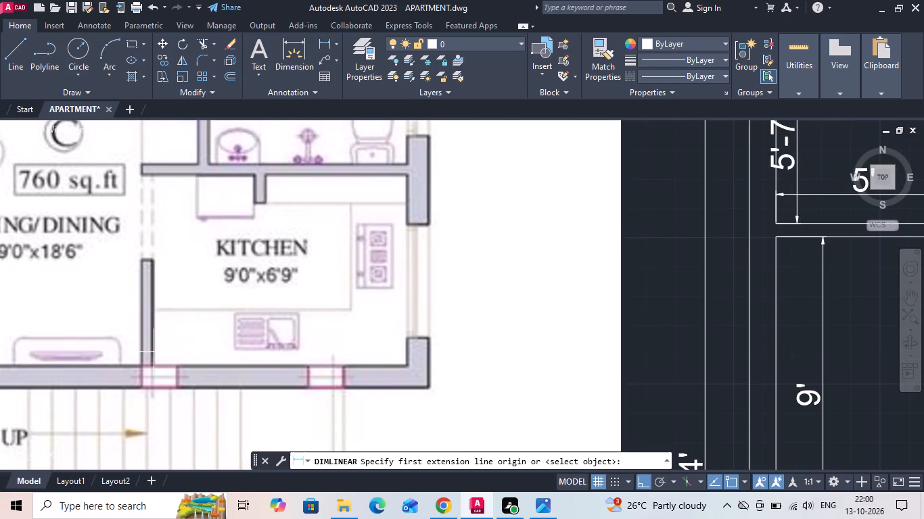
{"action": "left_click", "coordinate": [154, 352]}
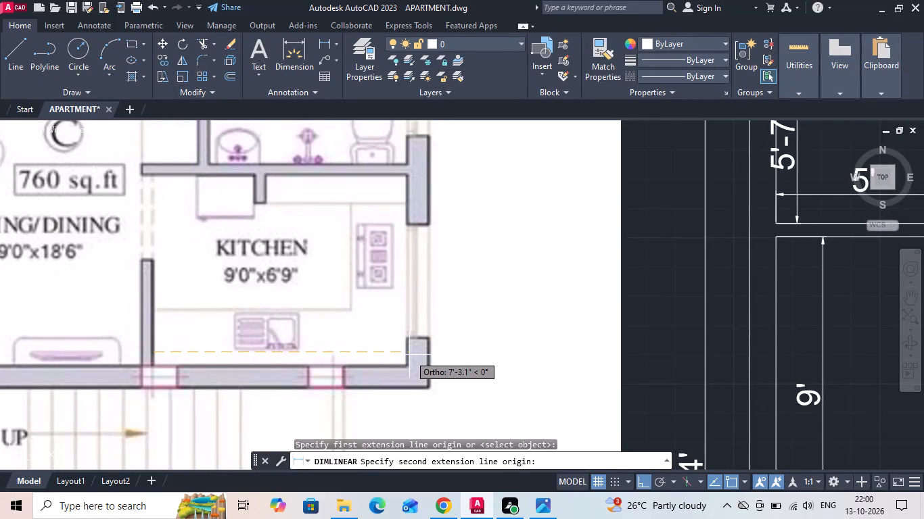
{"action": "key", "text": "Escape"}
{"action": "scroll", "coordinate": [244, 358], "scroll_direction": "up", "scroll_amount": 2}
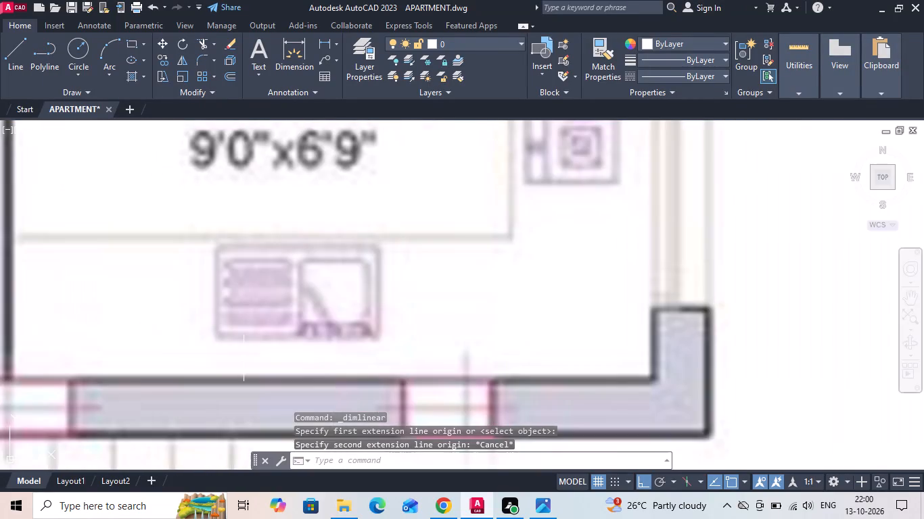
{"action": "scroll", "coordinate": [244, 359], "scroll_direction": "down", "scroll_amount": 1}
{"action": "left_click", "coordinate": [321, 43]}
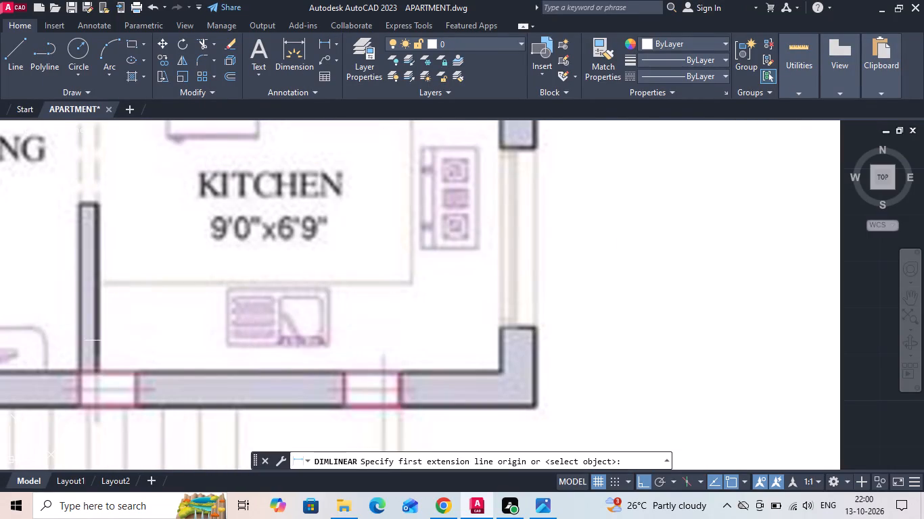
{"action": "left_click", "coordinate": [97, 370]}
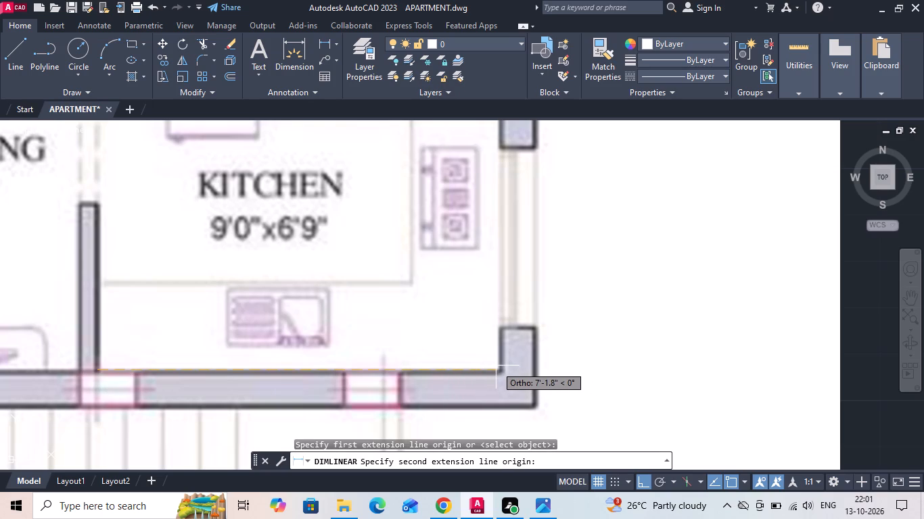
{"action": "key", "text": "Escape"}
Compare the staircase, landing lines and nearby columns in the reference image with the drafted plan.
{"action": "scroll", "coordinate": [488, 362], "scroll_direction": "down", "scroll_amount": 2}
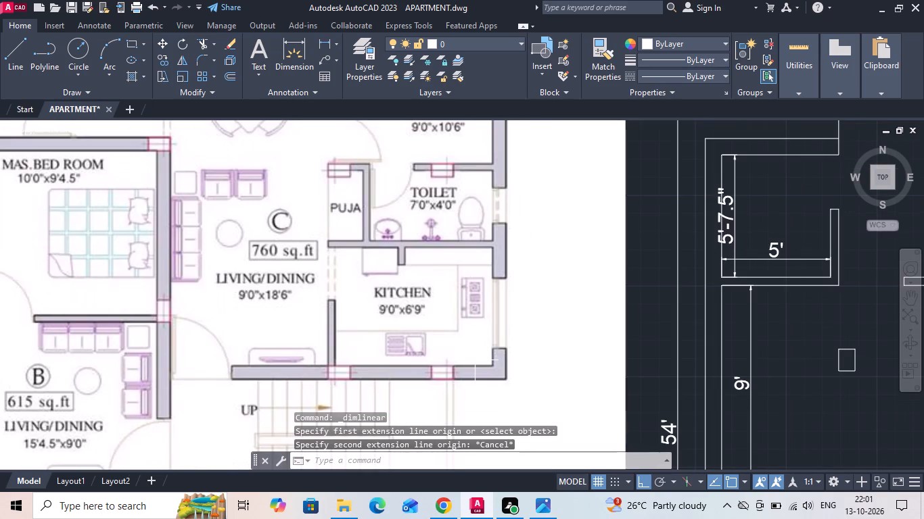
{"action": "scroll", "coordinate": [473, 360], "scroll_direction": "down", "scroll_amount": 2}
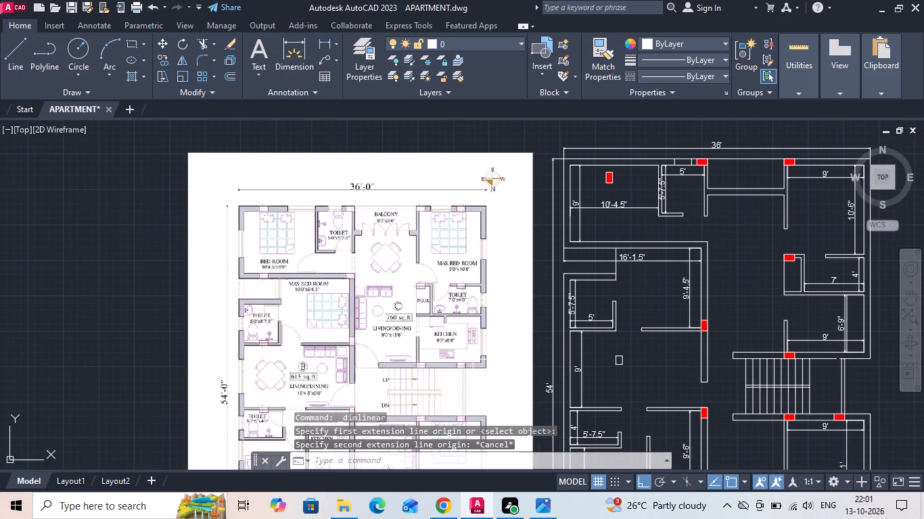
{"action": "scroll", "coordinate": [479, 370], "scroll_direction": "up", "scroll_amount": 1}
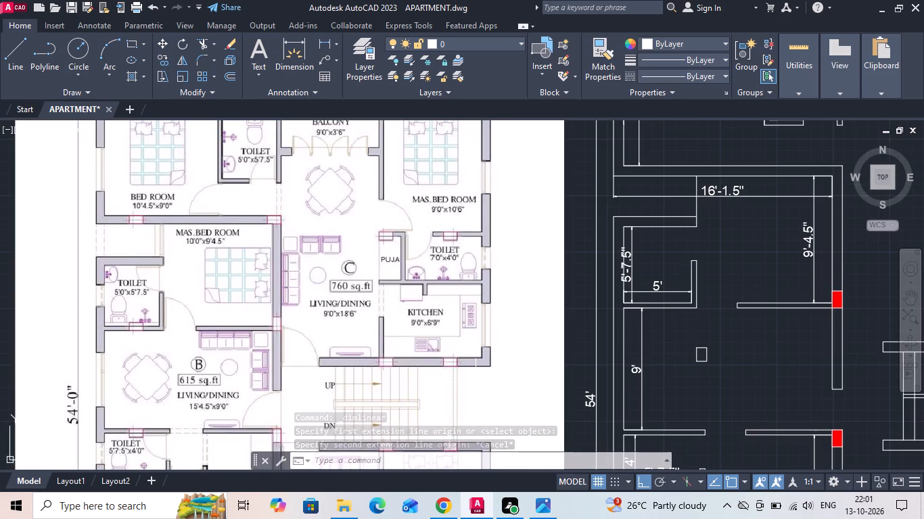
{"action": "scroll", "coordinate": [476, 382], "scroll_direction": "up", "scroll_amount": 1}
{"action": "scroll", "coordinate": [329, 338], "scroll_direction": "down", "scroll_amount": 2}
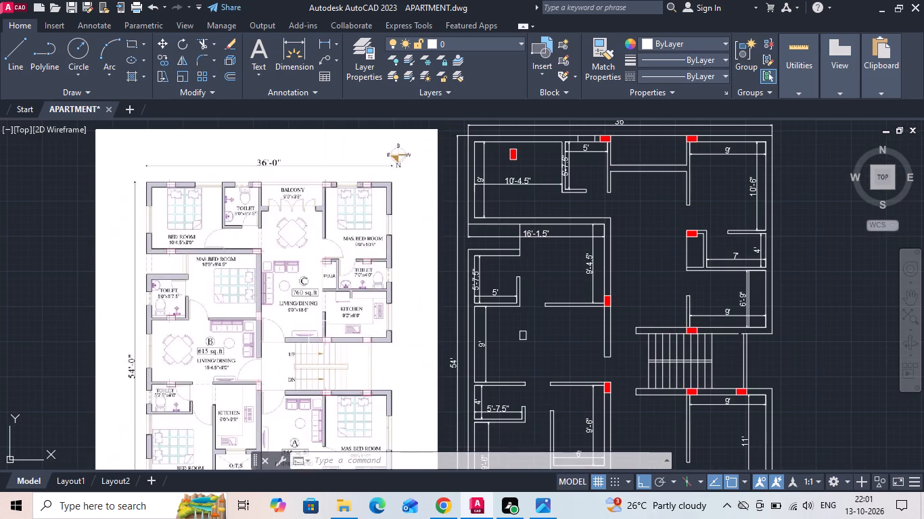
{"action": "scroll", "coordinate": [772, 382], "scroll_direction": "up", "scroll_amount": 1}
{"action": "scroll", "coordinate": [714, 388], "scroll_direction": "up", "scroll_amount": 2}
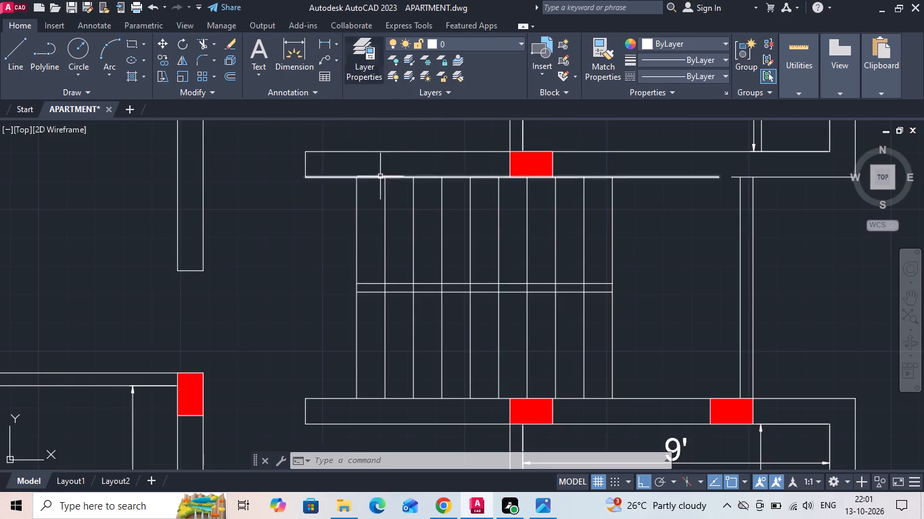
{"action": "scroll", "coordinate": [382, 183], "scroll_direction": "down", "scroll_amount": 2}
{"action": "scroll", "coordinate": [394, 236], "scroll_direction": "down", "scroll_amount": 1}
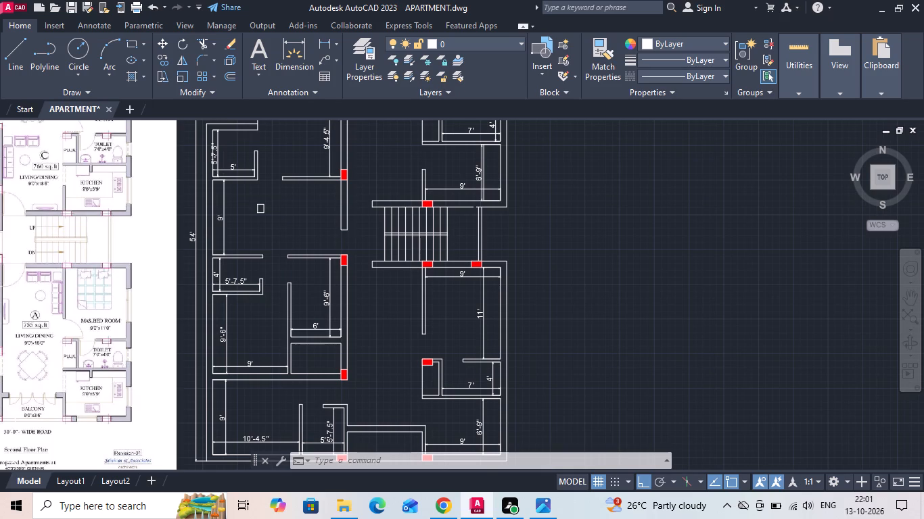
Measure the clear distance between the two hatched columns in the lower stair wall.
{"action": "left_click", "coordinate": [321, 44]}
{"action": "scroll", "coordinate": [401, 267], "scroll_direction": "up", "scroll_amount": 1}
{"action": "scroll", "coordinate": [606, 287], "scroll_direction": "up", "scroll_amount": 1}
{"action": "scroll", "coordinate": [479, 271], "scroll_direction": "up", "scroll_amount": 2}
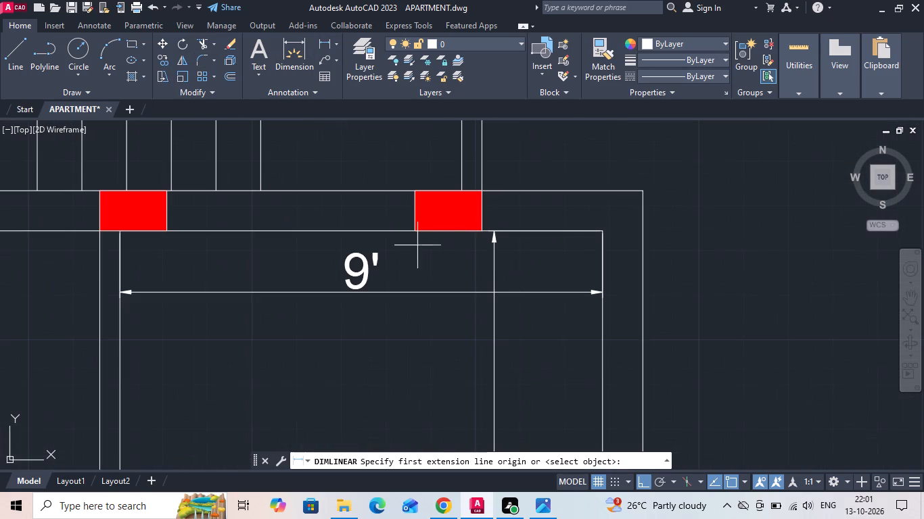
{"action": "left_click", "coordinate": [411, 232]}
{"action": "left_click", "coordinate": [170, 233]}
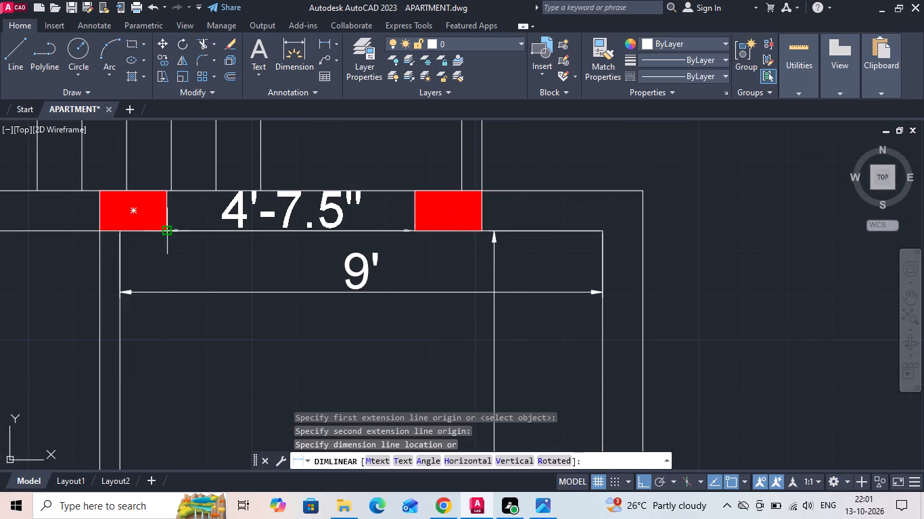
{"action": "key", "text": "Escape"}
Move both landing lines and the hatched column below them 0.5 toward the stair treads.
{"action": "scroll", "coordinate": [279, 279], "scroll_direction": "down", "scroll_amount": 2}
{"action": "left_click", "coordinate": [382, 224]}
{"action": "left_click", "coordinate": [321, 213]}
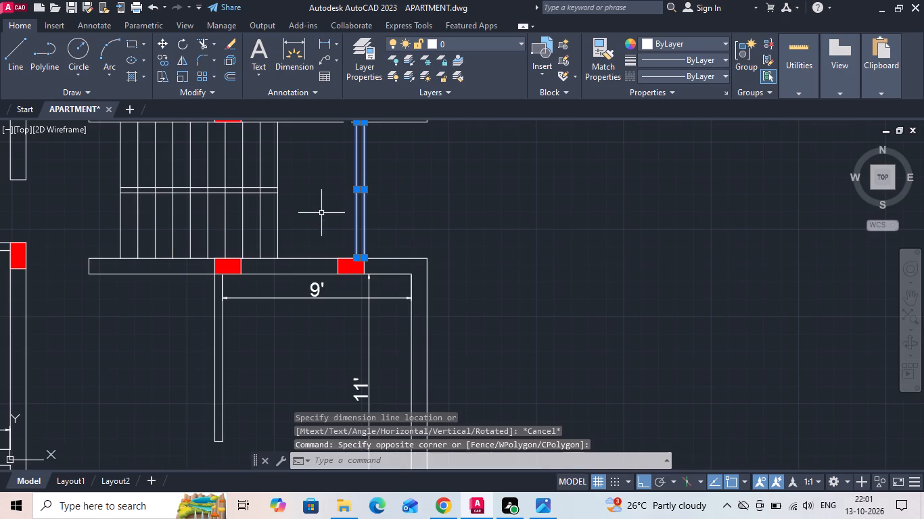
{"action": "middle_click_drag", "start_coordinate": [336, 285], "coordinate": [329, 347]}
{"action": "scroll", "coordinate": [365, 330], "scroll_direction": "up", "scroll_amount": 2}
{"action": "left_click_drag", "start_coordinate": [363, 332], "coordinate": [330, 338]}
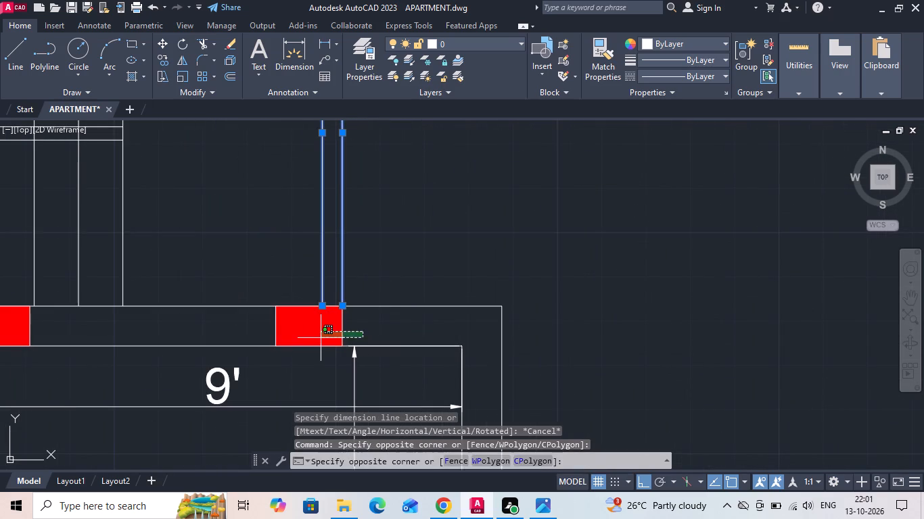
{"action": "left_click", "coordinate": [317, 338]}
{"action": "right_click_drag", "start_coordinate": [316, 335], "coordinate": [321, 314]}
{"action": "left_click", "coordinate": [392, 261]}
{"action": "left_click_drag", "start_coordinate": [509, 238], "coordinate": [482, 236]}
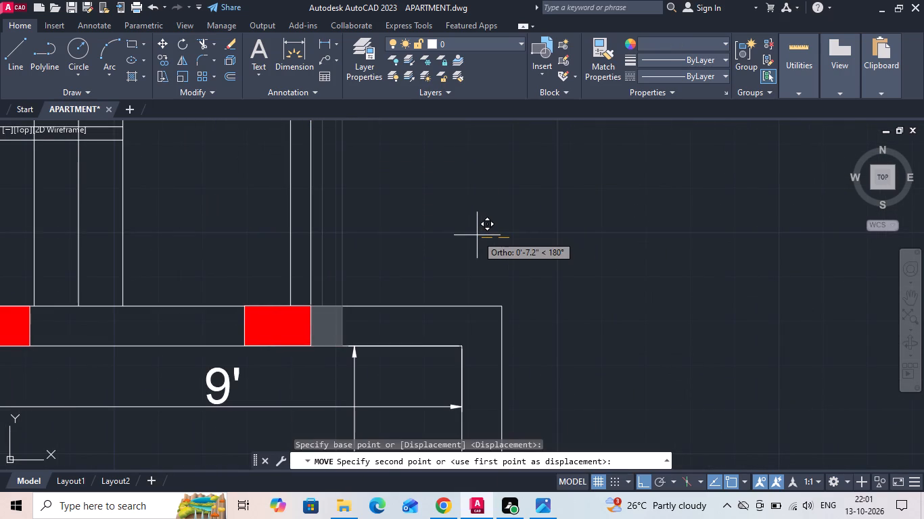
{"action": "type", "text": ".5"}
{"action": "key", "text": "Return"}
Fillet the two landing lines with the upper stair wall's broken lower line to close both corners.
{"action": "scroll", "coordinate": [452, 290], "scroll_direction": "down", "scroll_amount": 2}
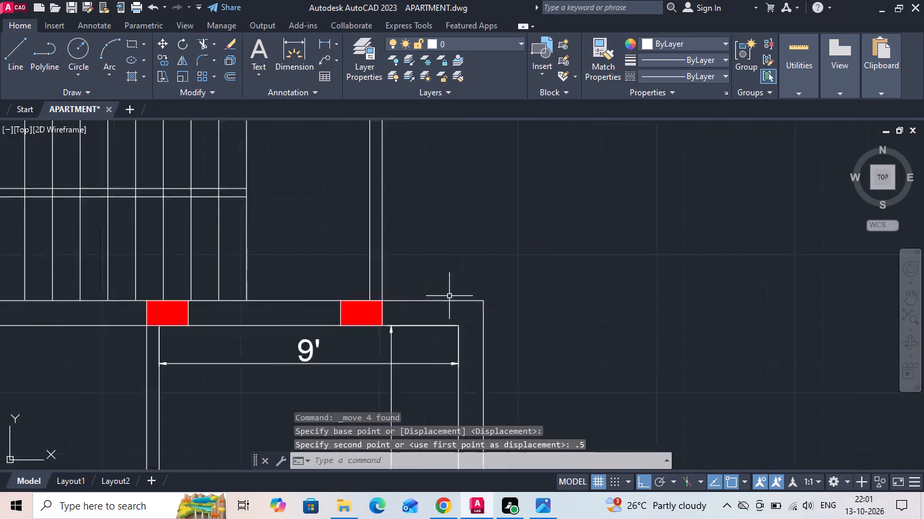
{"action": "scroll", "coordinate": [366, 492], "scroll_direction": "up", "scroll_amount": 1}
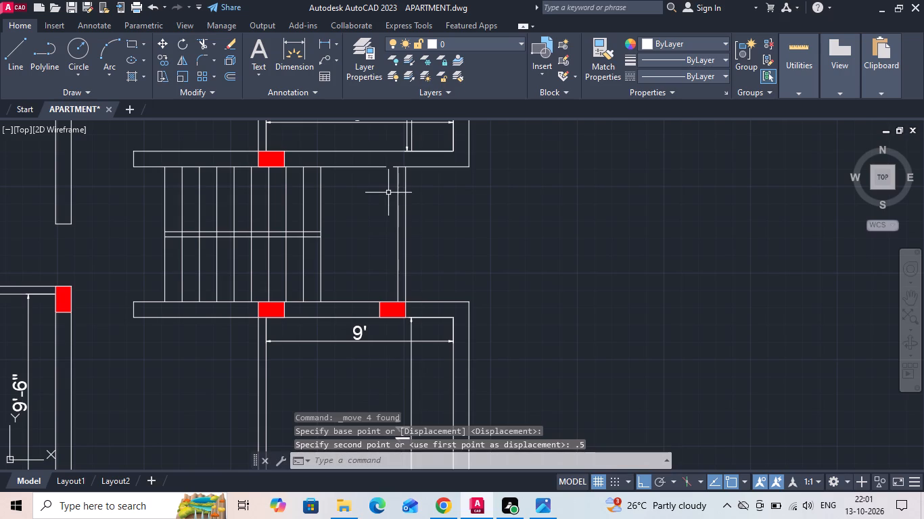
{"action": "type", "text": "F"}
{"action": "key", "text": "space"}
{"action": "left_click", "coordinate": [413, 167]}
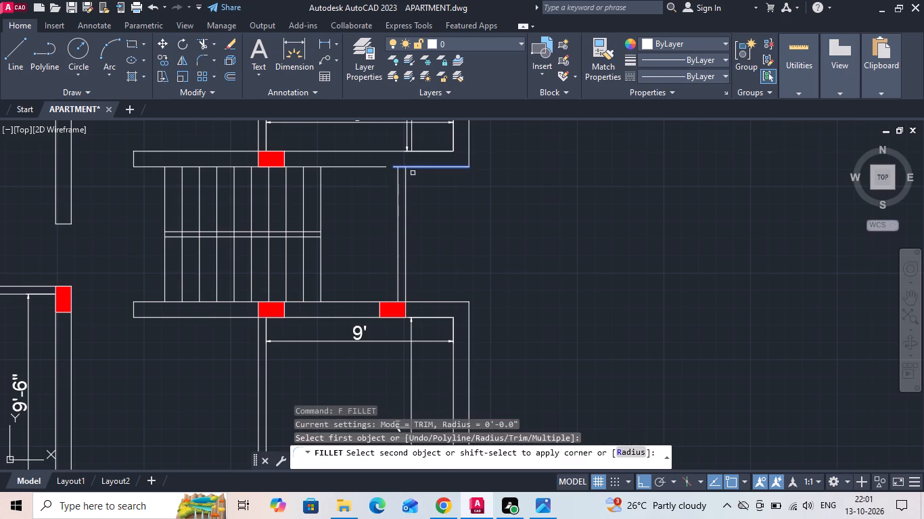
{"action": "left_click", "coordinate": [405, 179]}
{"action": "left_click", "coordinate": [380, 168]}
{"action": "key", "text": "Escape"}
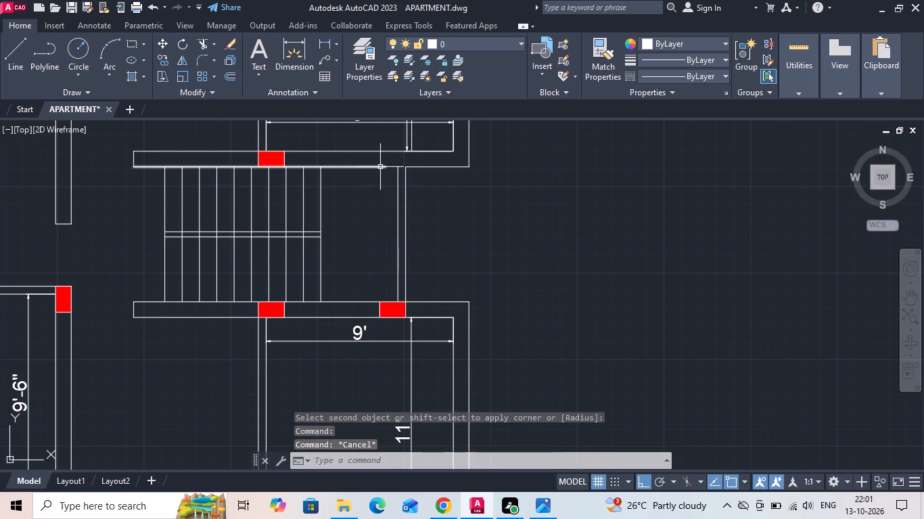
{"action": "key", "text": "d"}
{"action": "key", "text": "Escape"}
{"action": "type", "text": "F"}
{"action": "key", "text": "space"}
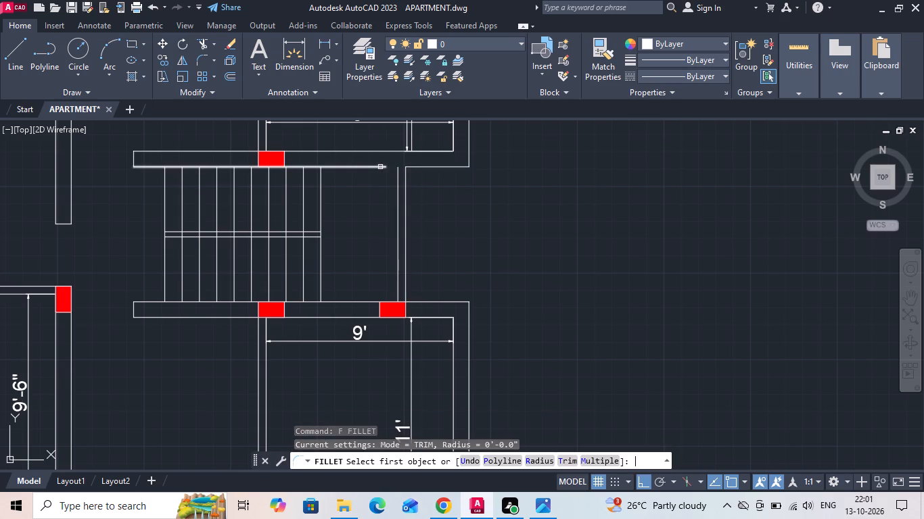
{"action": "left_click", "coordinate": [380, 167]}
{"action": "left_click", "coordinate": [398, 185]}
{"action": "left_click", "coordinate": [378, 168]}
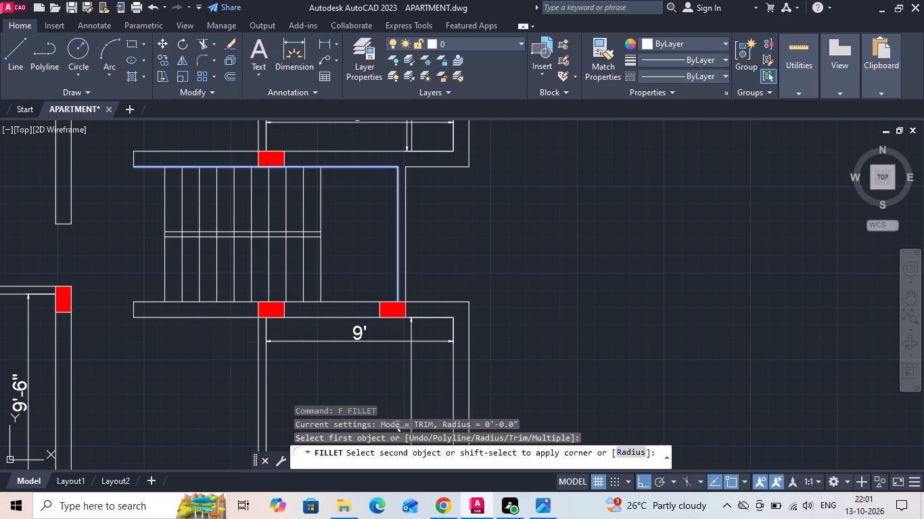
{"action": "key", "text": "Escape"}
Copy the hatched column beneath the landing lines straight up into the upper stair wall.
{"action": "scroll", "coordinate": [402, 312], "scroll_direction": "up", "scroll_amount": 2}
{"action": "left_click", "coordinate": [434, 308]}
{"action": "left_click", "coordinate": [377, 312]}
{"action": "right_click", "coordinate": [377, 312]}
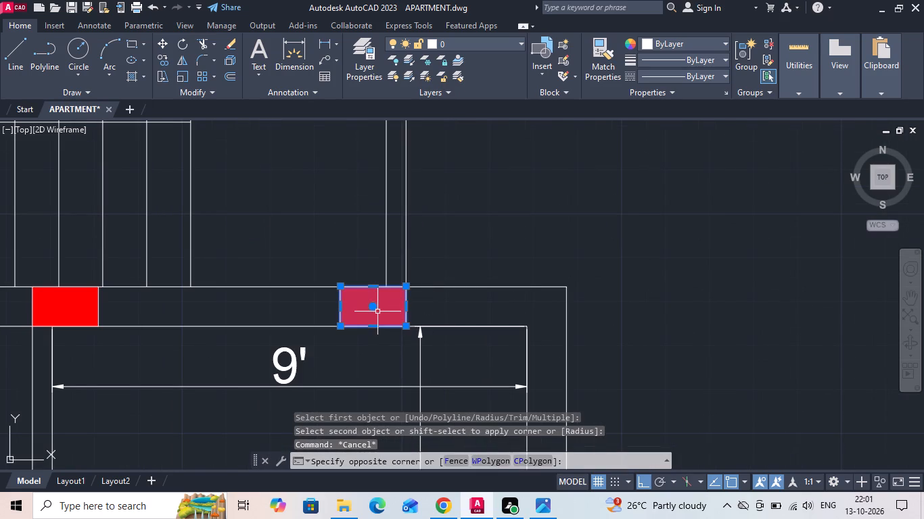
{"action": "left_click", "coordinate": [409, 278]}
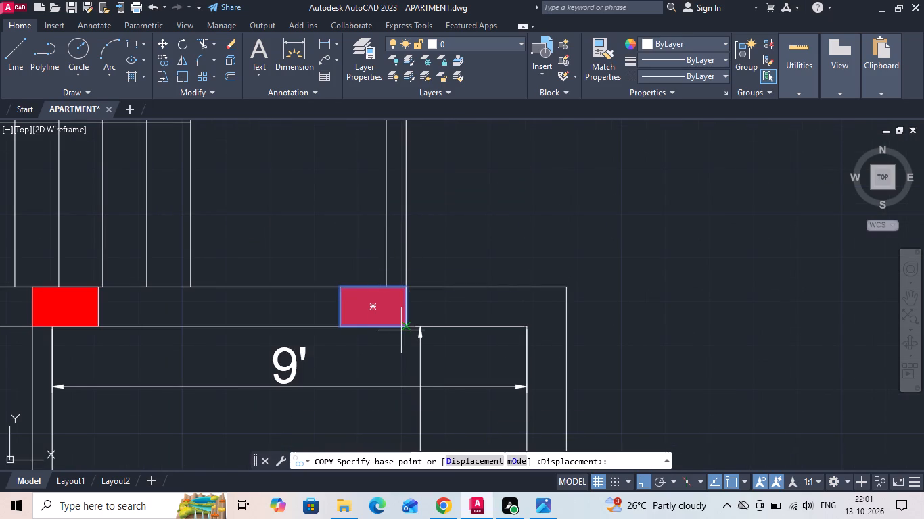
{"action": "left_click", "coordinate": [409, 325]}
{"action": "scroll", "coordinate": [399, 370], "scroll_direction": "down", "scroll_amount": 1}
{"action": "middle_click_drag", "start_coordinate": [414, 176], "coordinate": [413, 307]}
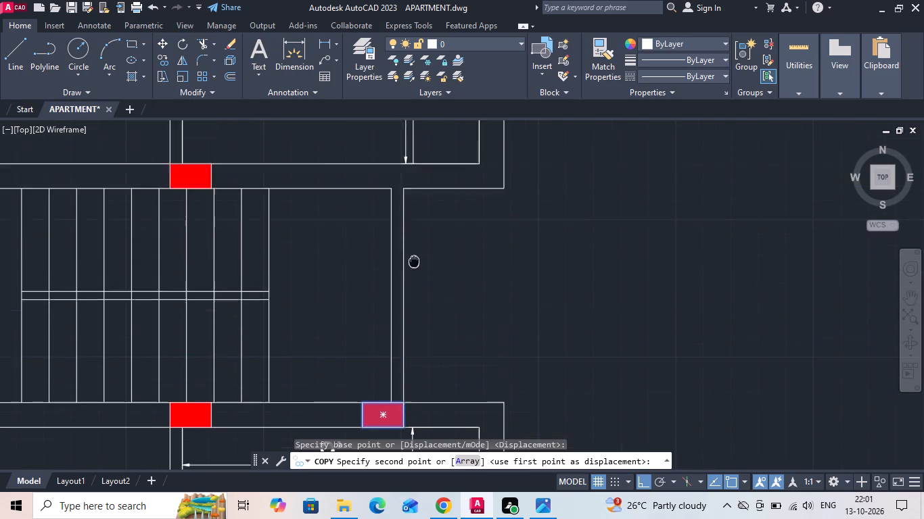
{"action": "middle_click_drag", "start_coordinate": [413, 307], "coordinate": [397, 377]}
{"action": "scroll", "coordinate": [390, 299], "scroll_direction": "up", "scroll_amount": 2}
{"action": "left_click", "coordinate": [375, 318]}
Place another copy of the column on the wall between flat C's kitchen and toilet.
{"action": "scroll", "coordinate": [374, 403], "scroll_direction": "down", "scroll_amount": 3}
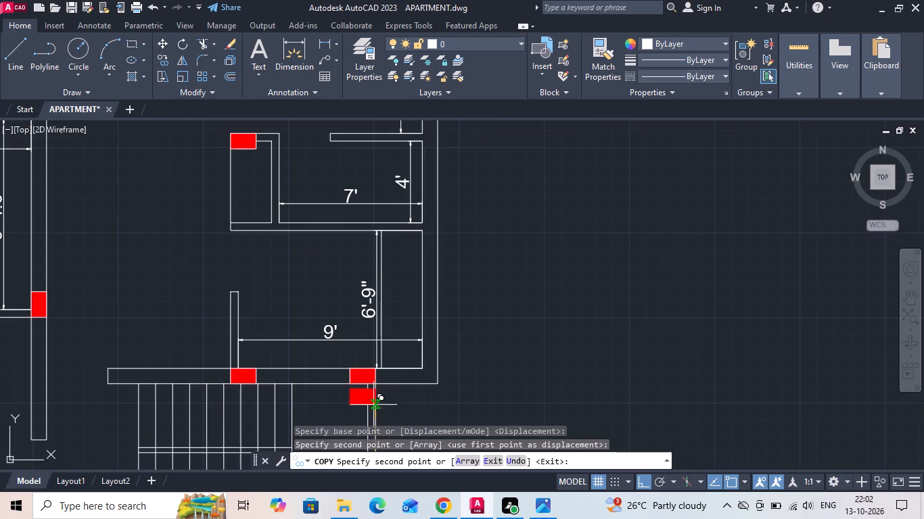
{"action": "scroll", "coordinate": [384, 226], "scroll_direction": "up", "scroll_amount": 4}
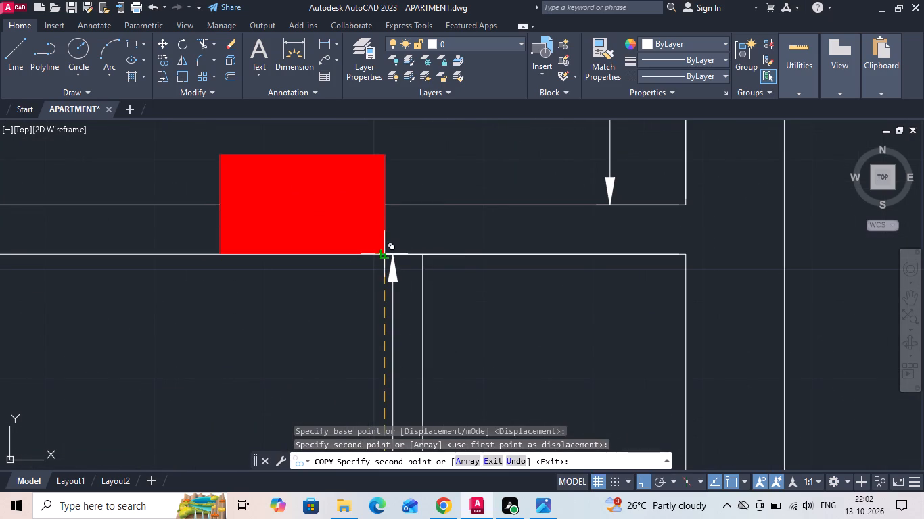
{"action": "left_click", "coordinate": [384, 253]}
Place further aligned column copies on flat C's toilet-bedroom wall and on the outer wall above its bedroom.
{"action": "scroll", "coordinate": [375, 312], "scroll_direction": "down", "scroll_amount": 6}
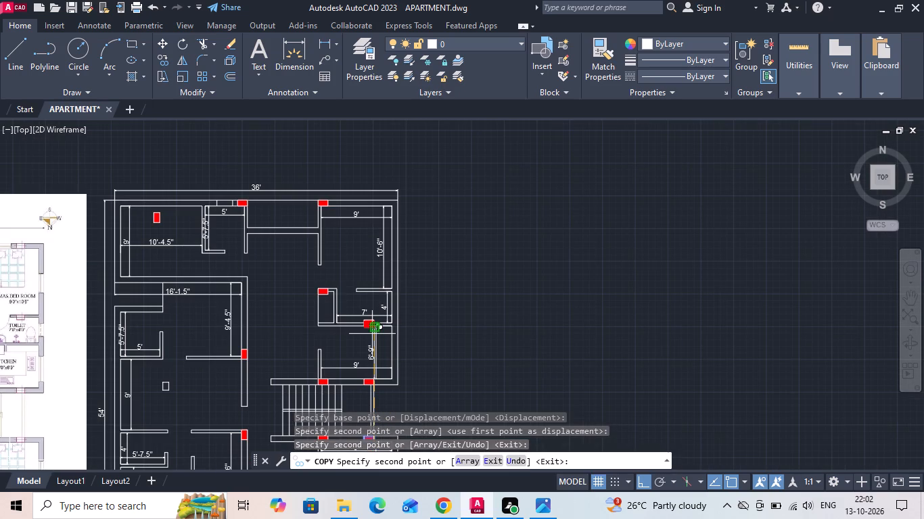
{"action": "scroll", "coordinate": [369, 302], "scroll_direction": "up", "scroll_amount": 5}
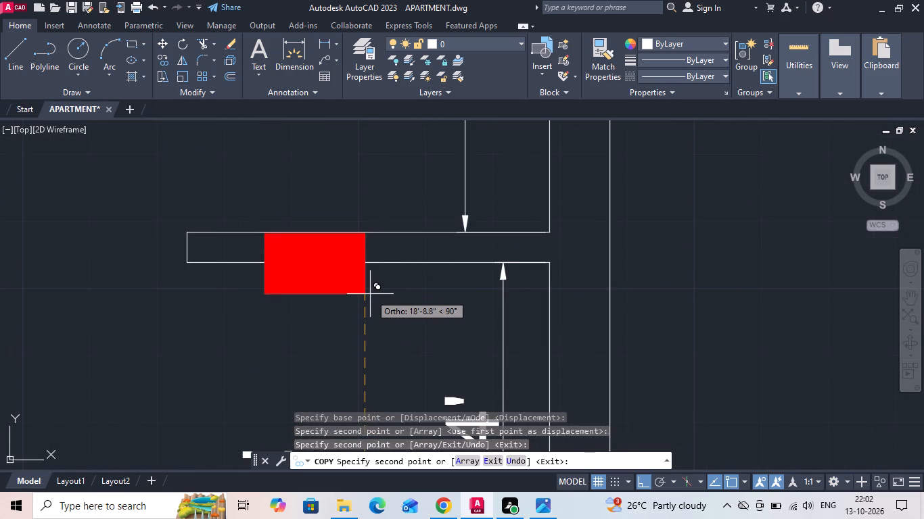
{"action": "left_click", "coordinate": [370, 294]}
{"action": "scroll", "coordinate": [359, 338], "scroll_direction": "down", "scroll_amount": 5}
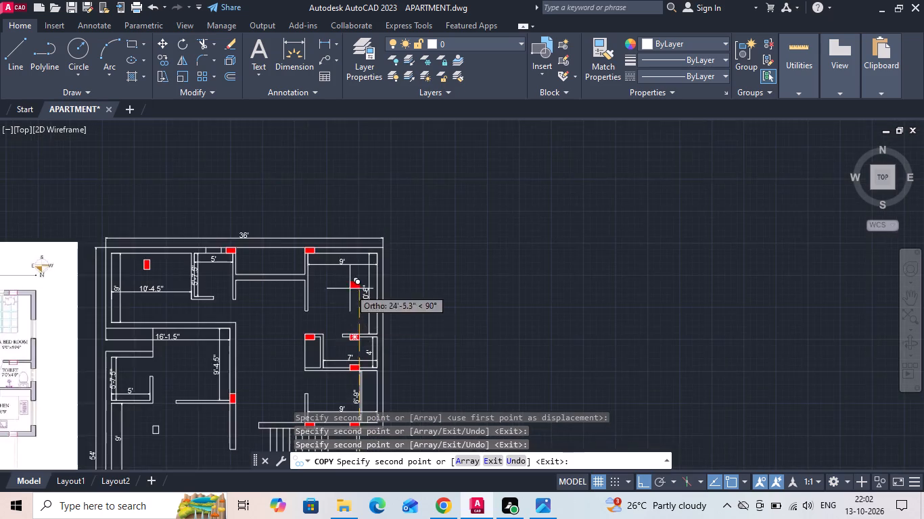
{"action": "scroll", "coordinate": [343, 258], "scroll_direction": "up", "scroll_amount": 3}
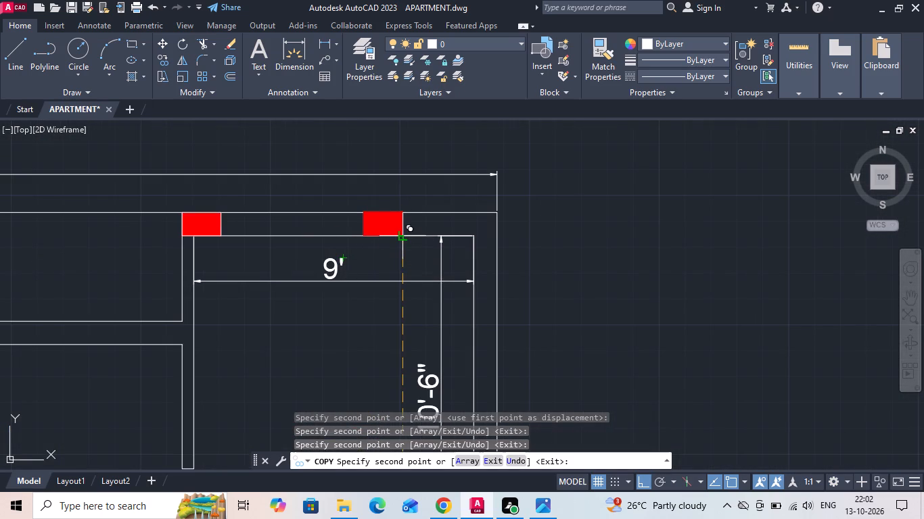
{"action": "left_click", "coordinate": [404, 238]}
{"action": "key", "text": "Escape"}
Move the column on flat C's toilet-bedroom wall up so its top edge meets the wall's upper line.
{"action": "scroll", "coordinate": [414, 211], "scroll_direction": "down", "scroll_amount": 3}
{"action": "scroll", "coordinate": [408, 293], "scroll_direction": "up", "scroll_amount": 5}
{"action": "left_click_drag", "start_coordinate": [419, 322], "coordinate": [403, 335]}
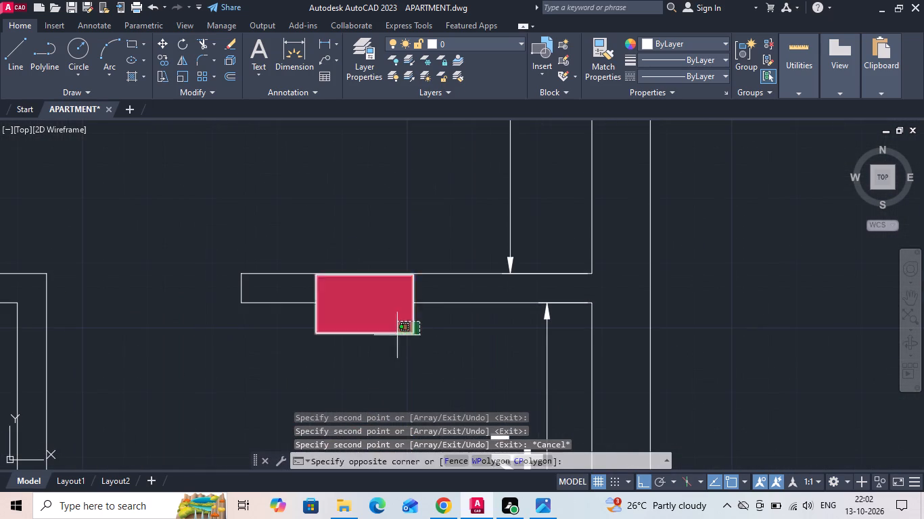
{"action": "left_click", "coordinate": [396, 336]}
{"action": "right_click", "coordinate": [397, 336]}
{"action": "left_click", "coordinate": [475, 114]}
{"action": "scroll", "coordinate": [439, 256], "scroll_direction": "up", "scroll_amount": 2}
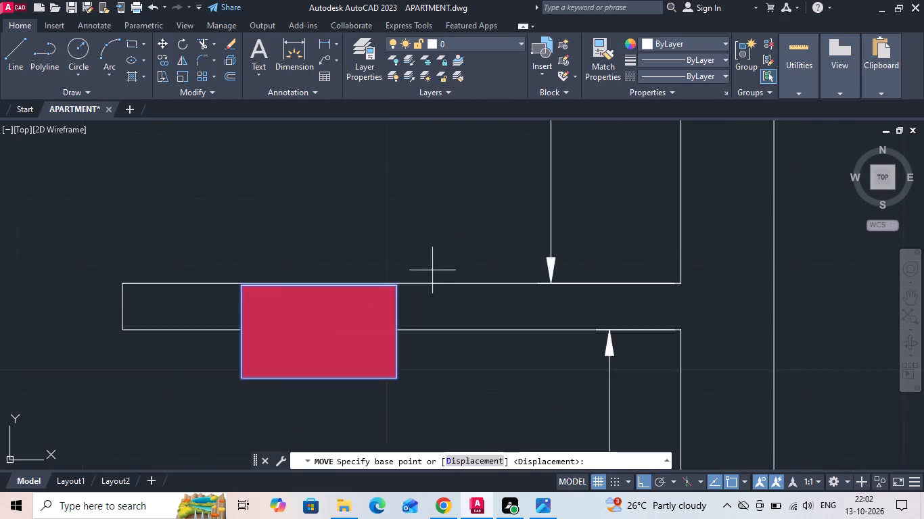
{"action": "scroll", "coordinate": [430, 274], "scroll_direction": "up", "scroll_amount": 1}
{"action": "scroll", "coordinate": [363, 323], "scroll_direction": "up", "scroll_amount": 1}
{"action": "left_click", "coordinate": [320, 297]}
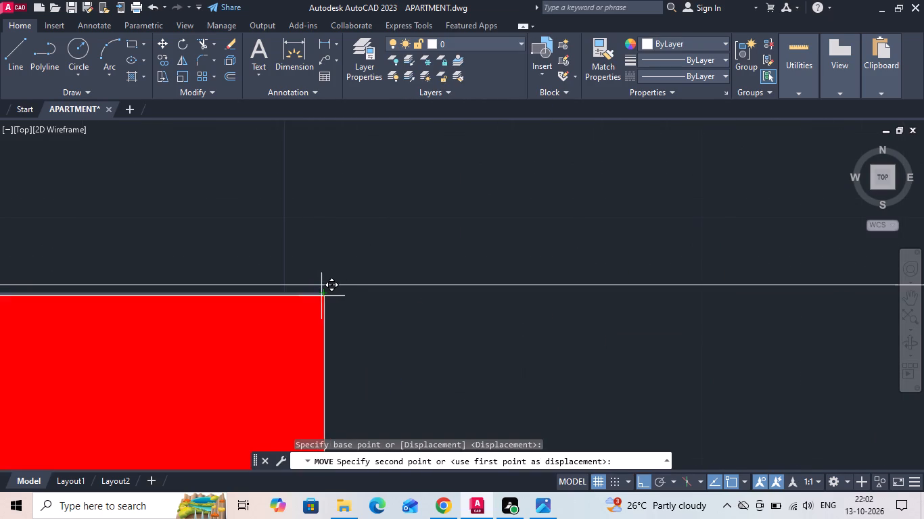
{"action": "left_click", "coordinate": [323, 288]}
{"action": "scroll", "coordinate": [378, 234], "scroll_direction": "down", "scroll_amount": 1}
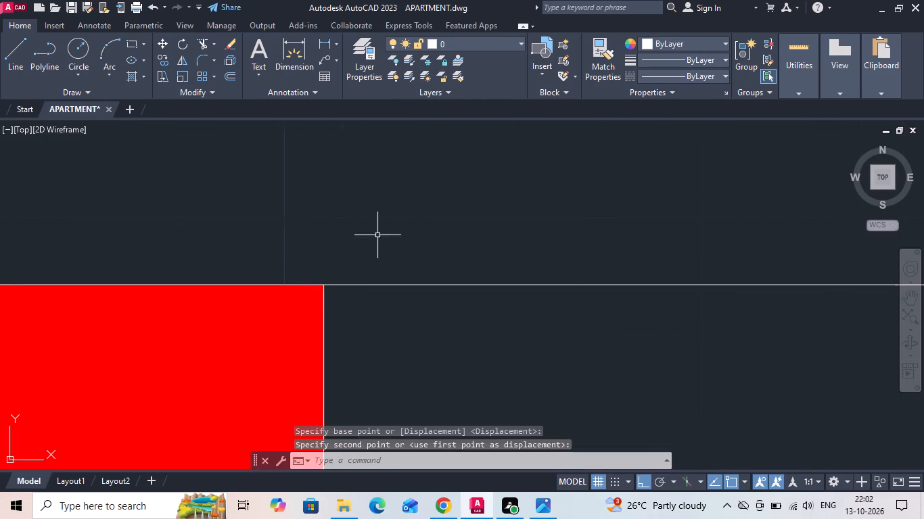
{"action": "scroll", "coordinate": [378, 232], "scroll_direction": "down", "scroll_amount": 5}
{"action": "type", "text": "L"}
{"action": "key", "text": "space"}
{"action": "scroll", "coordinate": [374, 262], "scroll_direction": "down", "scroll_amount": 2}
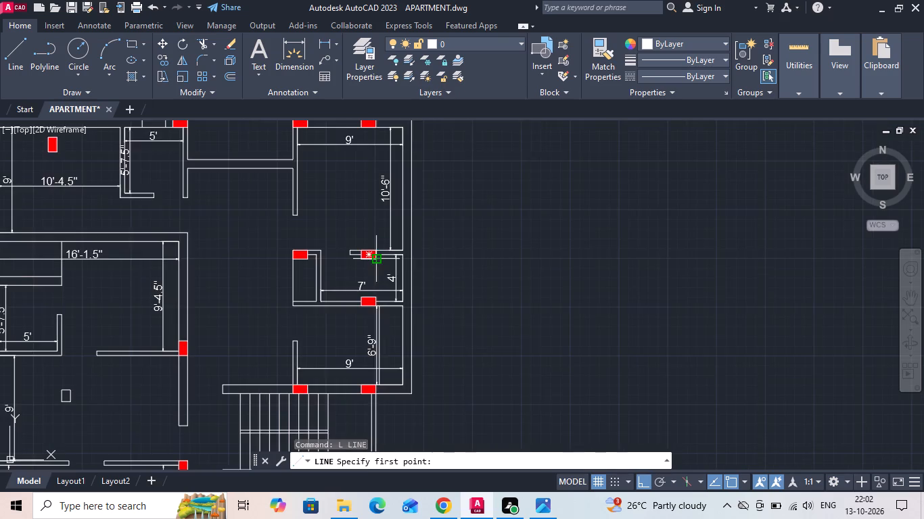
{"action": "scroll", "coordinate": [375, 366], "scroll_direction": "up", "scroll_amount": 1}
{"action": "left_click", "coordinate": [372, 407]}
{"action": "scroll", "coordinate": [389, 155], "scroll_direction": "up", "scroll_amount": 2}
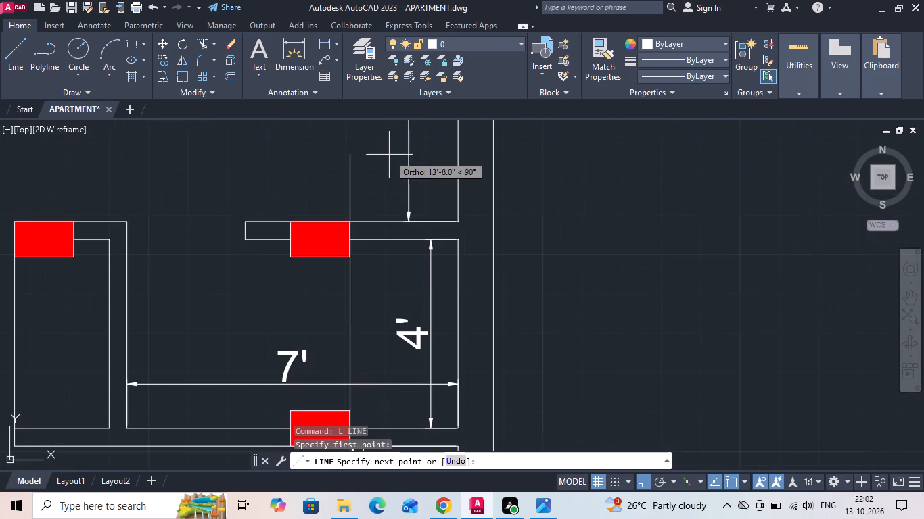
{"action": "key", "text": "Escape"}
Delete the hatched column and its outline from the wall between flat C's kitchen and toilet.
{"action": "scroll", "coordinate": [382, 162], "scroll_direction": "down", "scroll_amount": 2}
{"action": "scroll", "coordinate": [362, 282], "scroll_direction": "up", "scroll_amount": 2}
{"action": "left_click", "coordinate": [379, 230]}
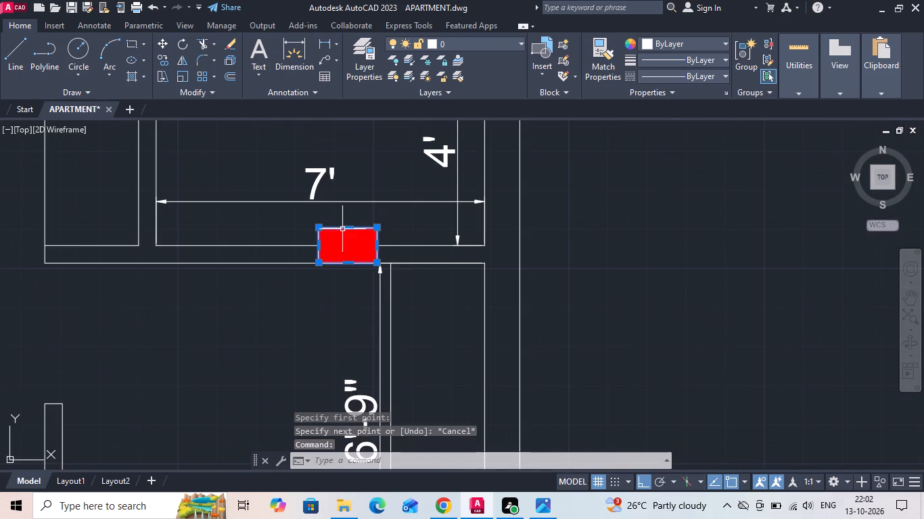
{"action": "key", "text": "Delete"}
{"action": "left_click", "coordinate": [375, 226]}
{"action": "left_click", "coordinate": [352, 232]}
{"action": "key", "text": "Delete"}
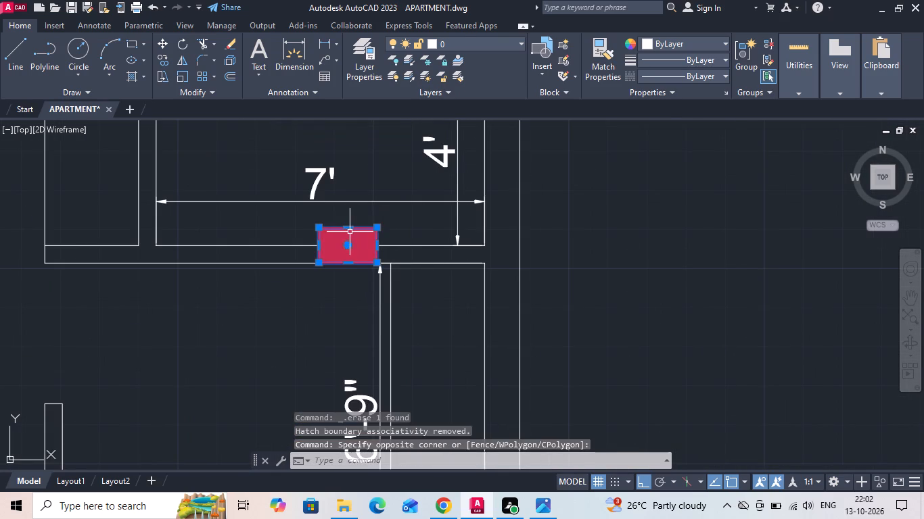
Copy the lower stair wall's column by the landing straight down onto the wall between flat A's bedroom and toilet.
{"action": "scroll", "coordinate": [361, 242], "scroll_direction": "down", "scroll_amount": 4}
{"action": "middle_click_drag", "start_coordinate": [349, 371], "coordinate": [369, 310]}
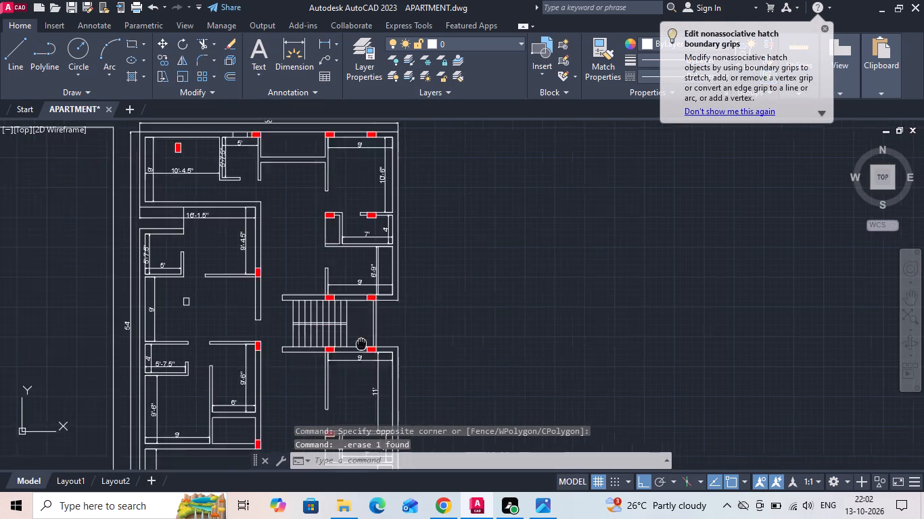
{"action": "middle_click_drag", "start_coordinate": [369, 310], "coordinate": [403, 231]}
{"action": "scroll", "coordinate": [412, 255], "scroll_direction": "up", "scroll_amount": 2}
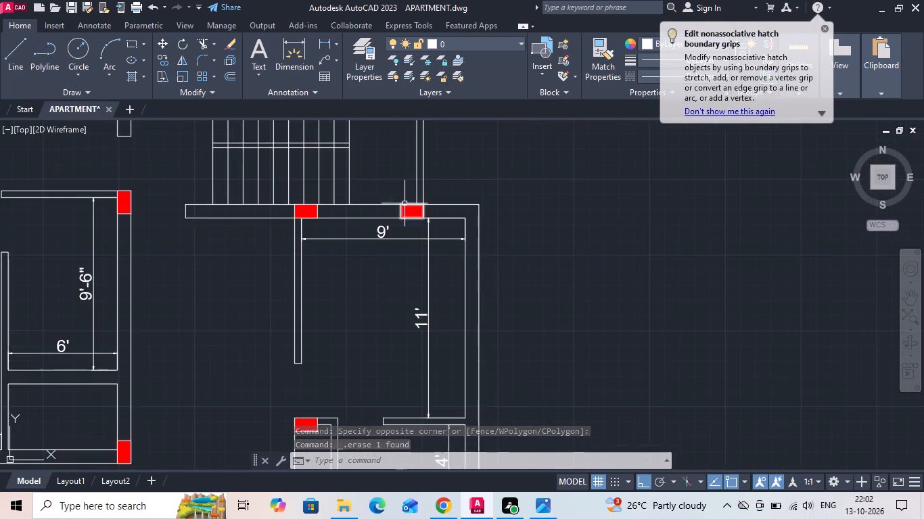
{"action": "scroll", "coordinate": [407, 193], "scroll_direction": "up", "scroll_amount": 2}
{"action": "left_click", "coordinate": [458, 241]}
{"action": "left_click", "coordinate": [373, 237]}
{"action": "right_click", "coordinate": [374, 236]}
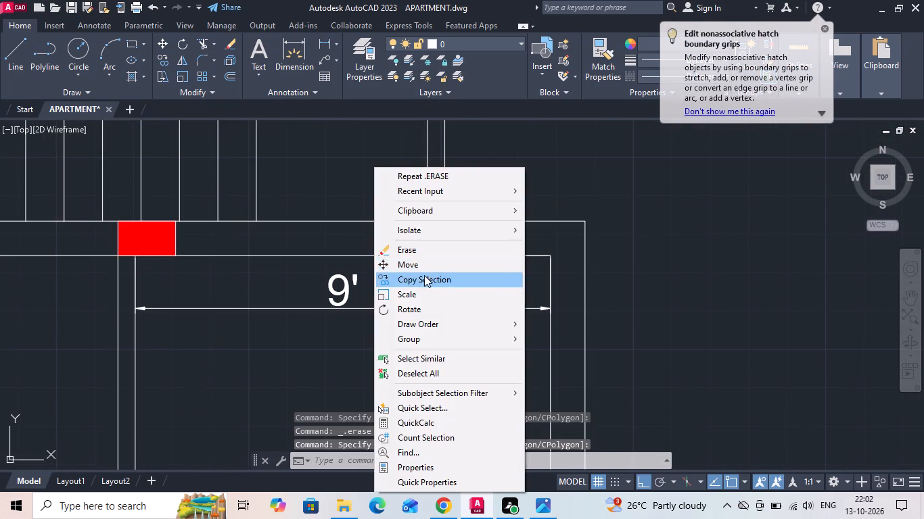
{"action": "left_click", "coordinate": [427, 279]}
{"action": "left_click", "coordinate": [444, 220]}
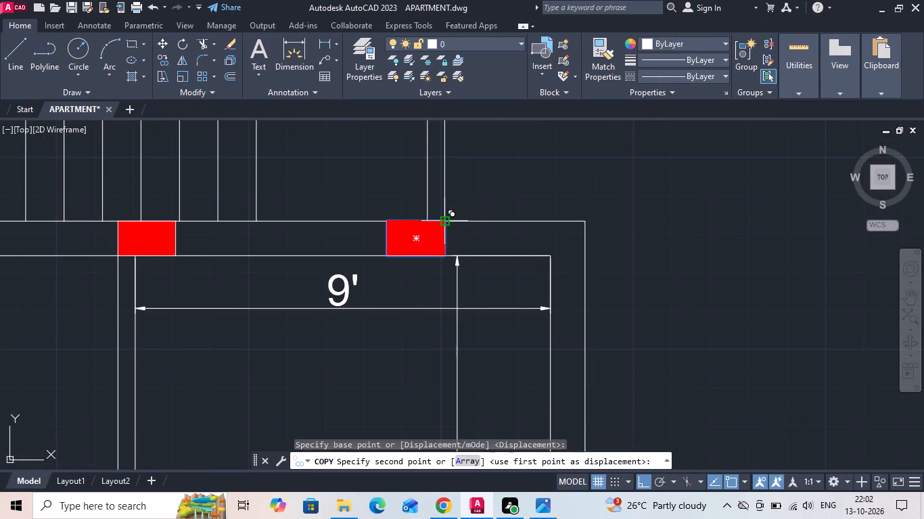
{"action": "scroll", "coordinate": [444, 220], "scroll_direction": "down", "scroll_amount": 3}
{"action": "scroll", "coordinate": [438, 374], "scroll_direction": "up", "scroll_amount": 2}
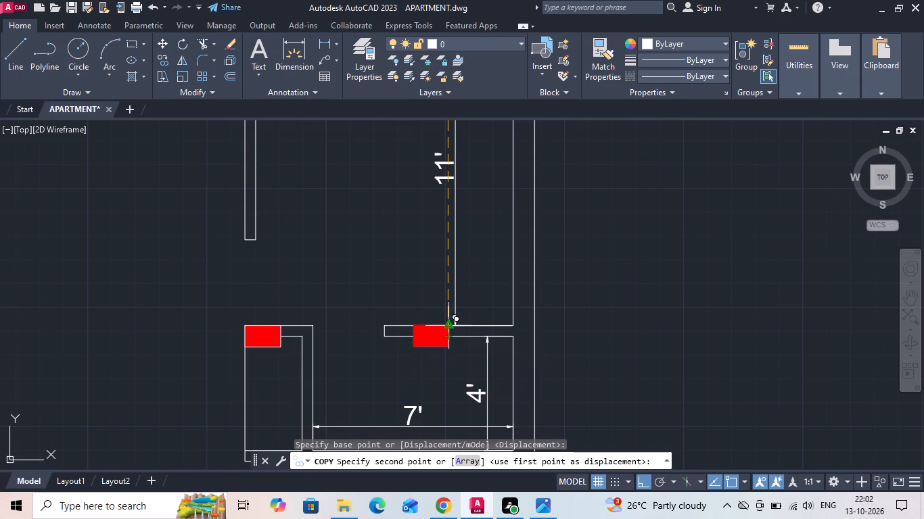
{"action": "scroll", "coordinate": [446, 326], "scroll_direction": "up", "scroll_amount": 4}
{"action": "left_click", "coordinate": [438, 323]}
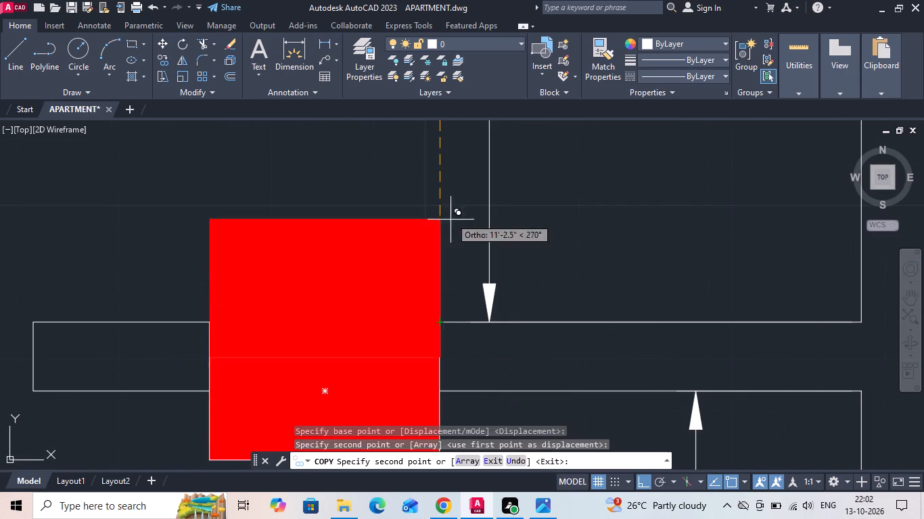
Place the aligned column copy on the outer wall below flat A's kitchen.
{"action": "scroll", "coordinate": [451, 211], "scroll_direction": "down", "scroll_amount": 5}
{"action": "middle_click_drag", "start_coordinate": [434, 320], "coordinate": [442, 259]}
{"action": "scroll", "coordinate": [446, 383], "scroll_direction": "up", "scroll_amount": 2}
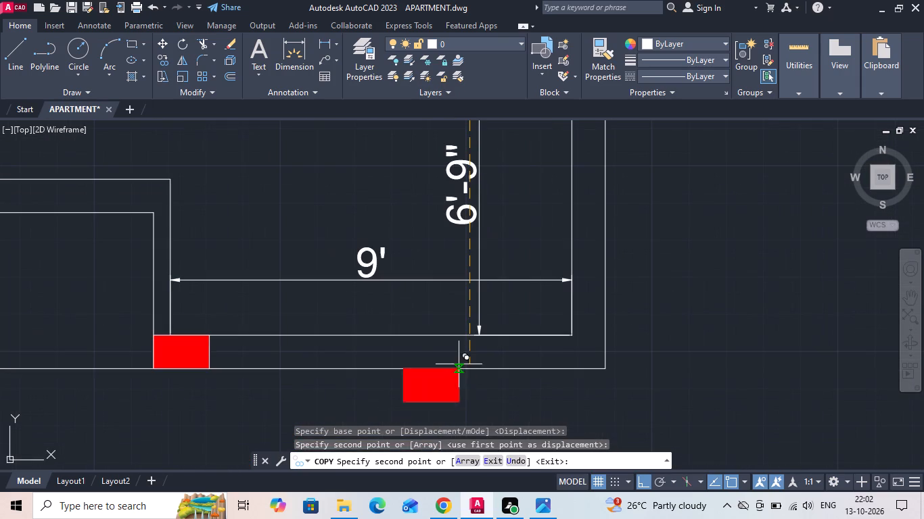
{"action": "left_click", "coordinate": [469, 339]}
{"action": "key", "text": "Escape"}
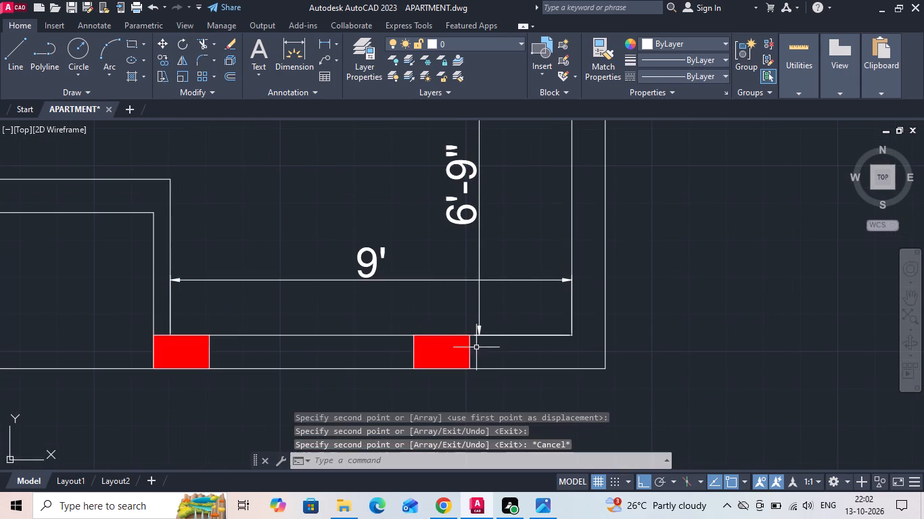
{"action": "left_click", "coordinate": [484, 361]}
{"action": "key", "text": "Escape"}
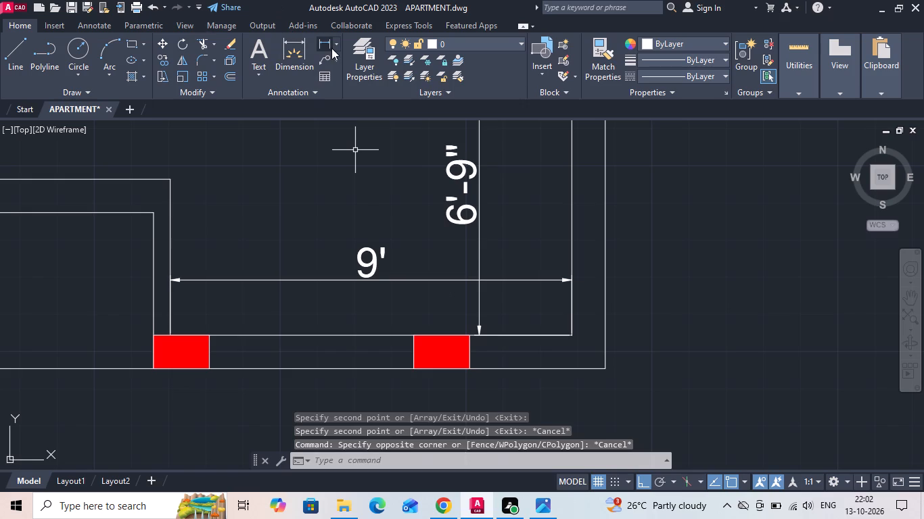
Measure the horizontal distance from the new column below flat A's kitchen to the kitchen's inner corner.
{"action": "left_click", "coordinate": [331, 48]}
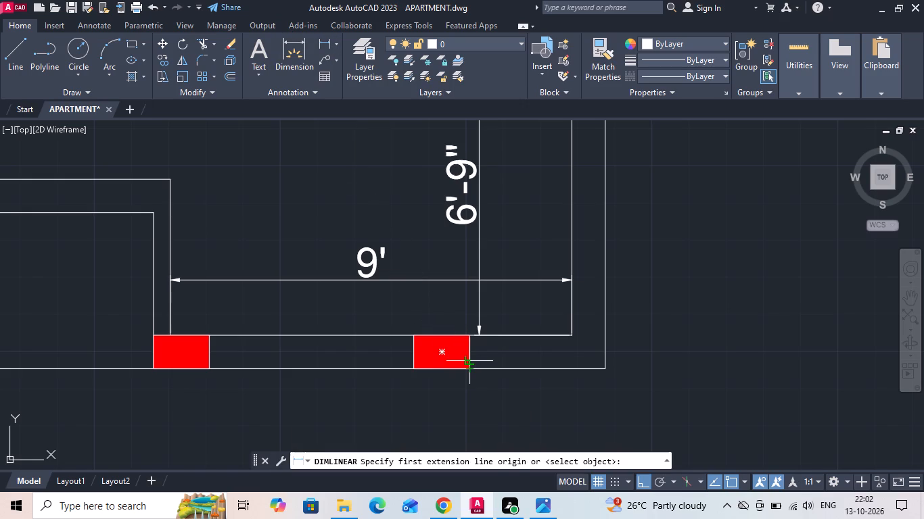
{"action": "left_click", "coordinate": [471, 370]}
{"action": "left_click", "coordinate": [575, 339]}
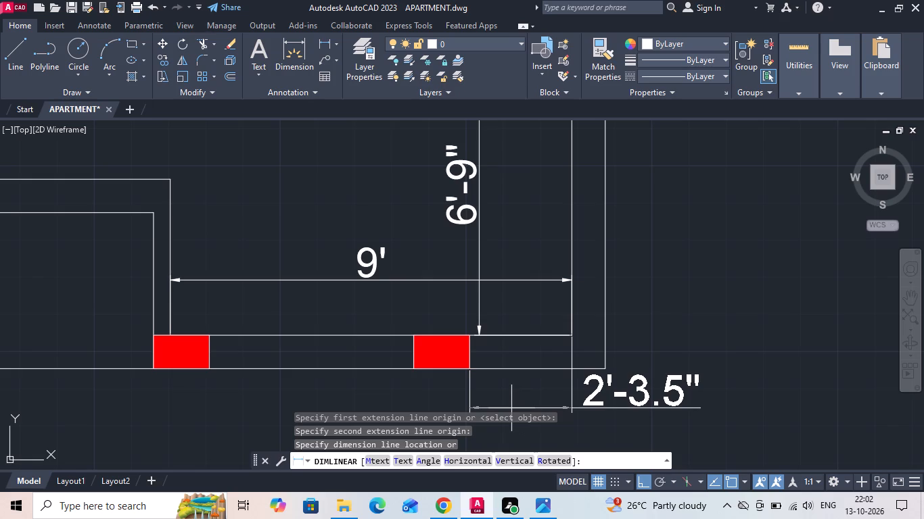
{"action": "key", "text": "Escape"}
{"action": "scroll", "coordinate": [506, 404], "scroll_direction": "down", "scroll_amount": 2}
{"action": "scroll", "coordinate": [451, 368], "scroll_direction": "down", "scroll_amount": 2}
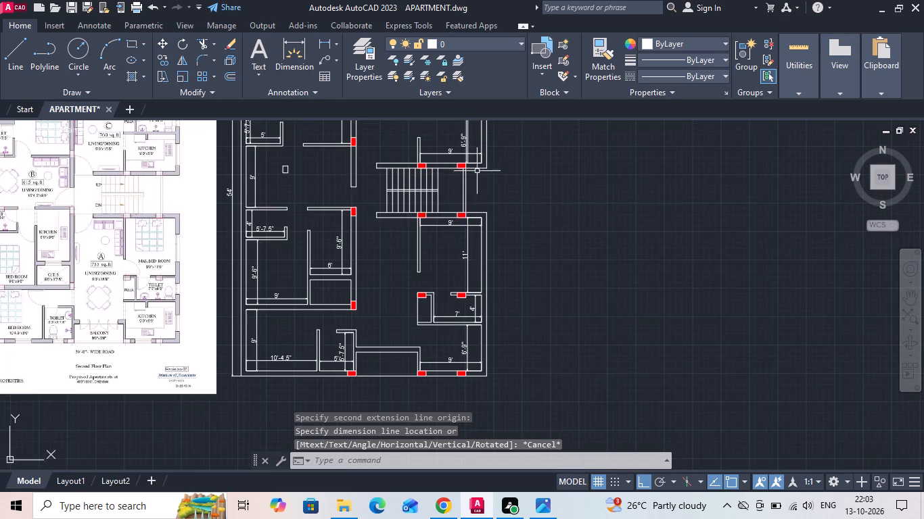
Measure the distance from the lower stair wall's outer column to the inner corner of flat A's bedroom.
{"action": "scroll", "coordinate": [477, 159], "scroll_direction": "up", "scroll_amount": 2}
{"action": "scroll", "coordinate": [452, 220], "scroll_direction": "up", "scroll_amount": 2}
{"action": "scroll", "coordinate": [460, 182], "scroll_direction": "down", "scroll_amount": 5}
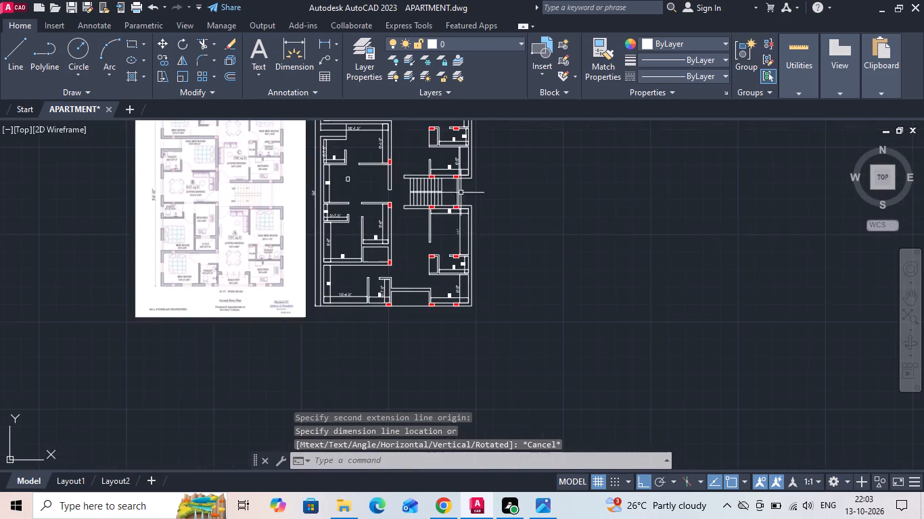
{"action": "scroll", "coordinate": [476, 316], "scroll_direction": "up", "scroll_amount": 3}
{"action": "scroll", "coordinate": [426, 276], "scroll_direction": "down", "scroll_amount": 2}
{"action": "middle_click_drag", "start_coordinate": [425, 150], "coordinate": [428, 203]}
{"action": "scroll", "coordinate": [421, 194], "scroll_direction": "up", "scroll_amount": 2}
{"action": "scroll", "coordinate": [407, 139], "scroll_direction": "up", "scroll_amount": 1}
{"action": "middle_click_drag", "start_coordinate": [418, 177], "coordinate": [409, 269]}
{"action": "key", "text": "space"}
{"action": "scroll", "coordinate": [394, 282], "scroll_direction": "up", "scroll_amount": 2}
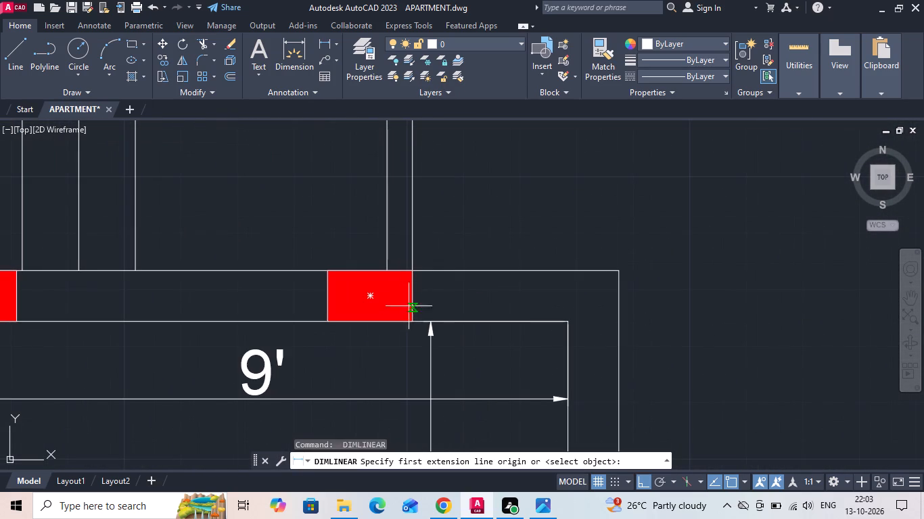
{"action": "left_click", "coordinate": [410, 319]}
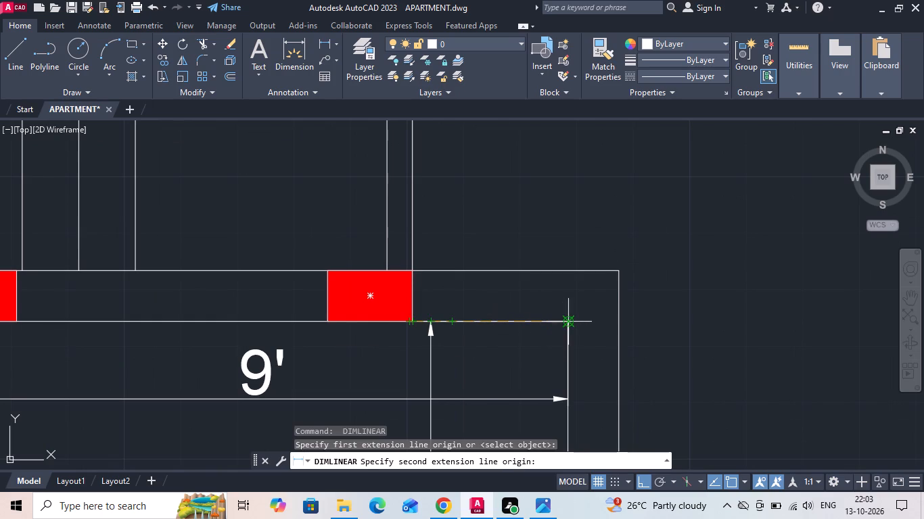
{"action": "left_click", "coordinate": [568, 325]}
{"action": "key", "text": "Escape"}
Measure the clear gap between the last stair line and the inner landing line.
{"action": "key", "text": "space"}
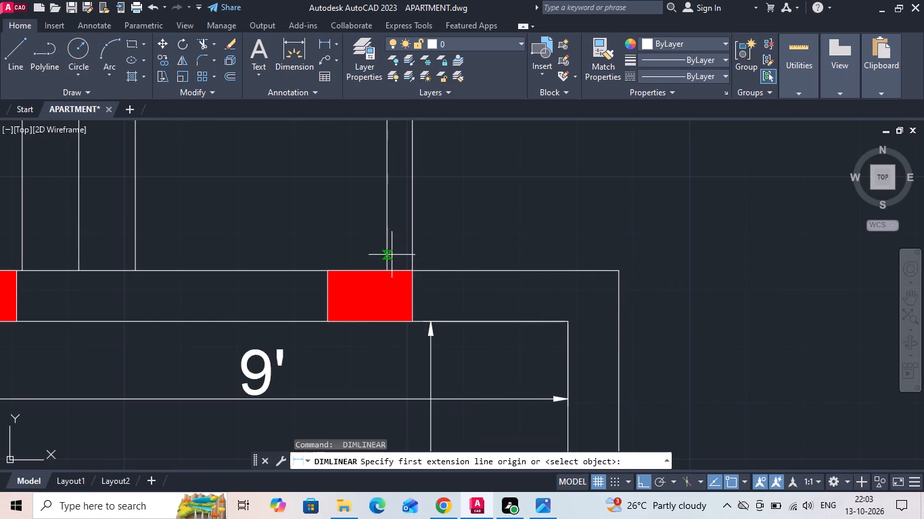
{"action": "left_click", "coordinate": [389, 249]}
{"action": "left_click", "coordinate": [138, 243]}
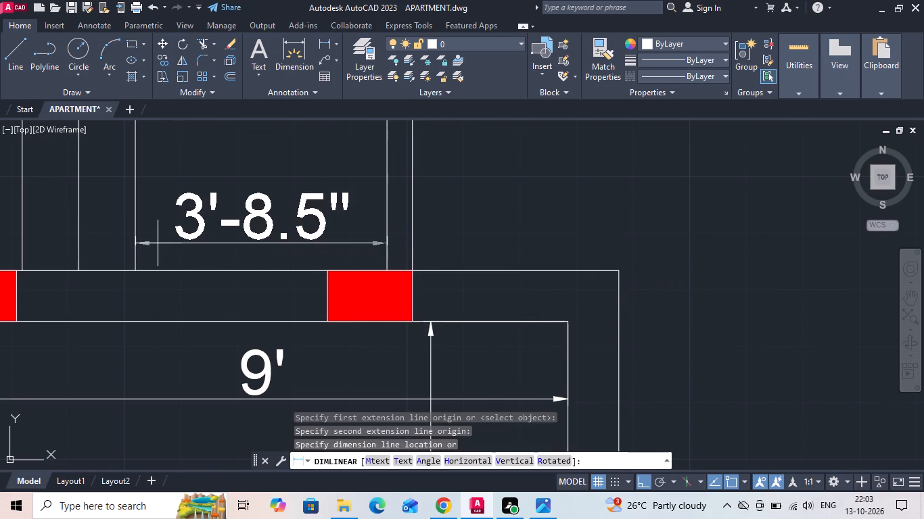
{"action": "key", "text": "Escape"}
{"action": "scroll", "coordinate": [469, 245], "scroll_direction": "down", "scroll_amount": 3}
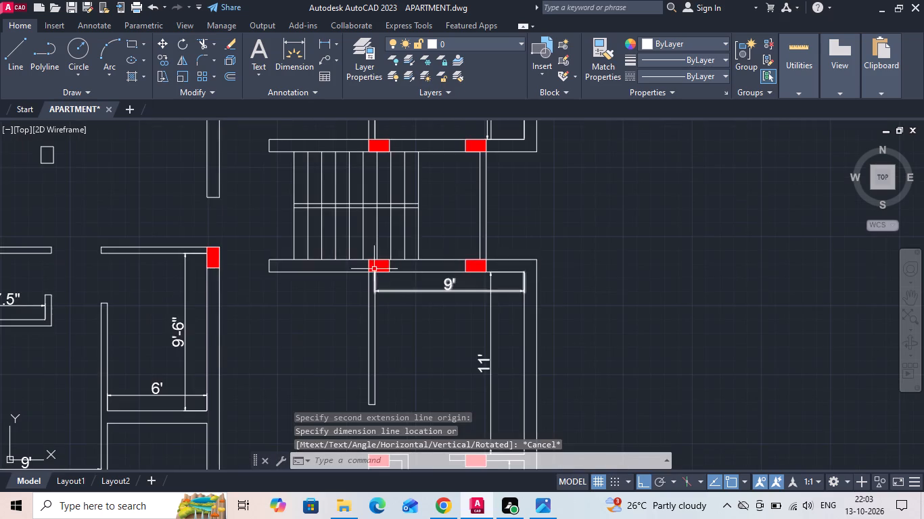
On the reference image, try to measure from the lower stair wall's outer column to the bedroom's inner corner.
{"action": "scroll", "coordinate": [374, 269], "scroll_direction": "down", "scroll_amount": 2}
{"action": "scroll", "coordinate": [12, 244], "scroll_direction": "up", "scroll_amount": 2}
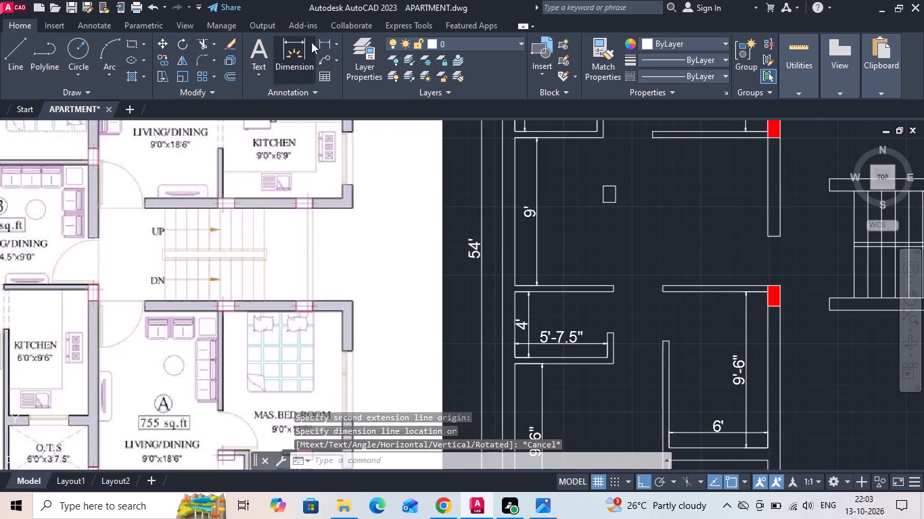
{"action": "left_click", "coordinate": [319, 45]}
{"action": "scroll", "coordinate": [323, 282], "scroll_direction": "up", "scroll_amount": 3}
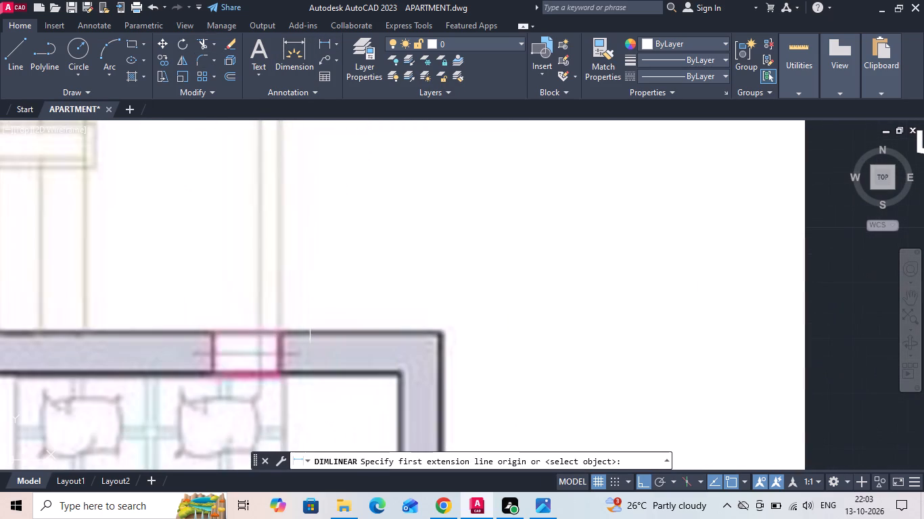
{"action": "left_click", "coordinate": [280, 373]}
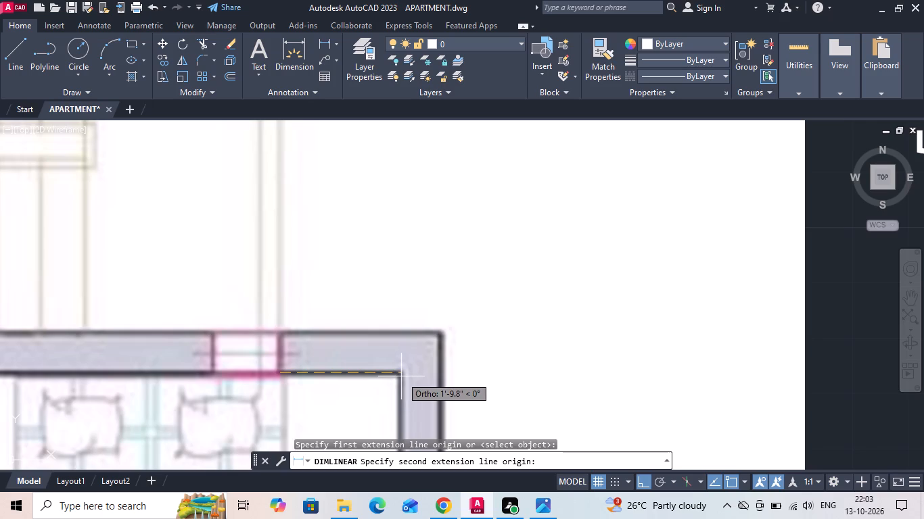
{"action": "key", "text": "Escape"}
Measure the spacing and the clear gap between the two lower stair wall columns on the reference image.
{"action": "scroll", "coordinate": [339, 343], "scroll_direction": "down", "scroll_amount": 2}
{"action": "scroll", "coordinate": [222, 362], "scroll_direction": "up", "scroll_amount": 2}
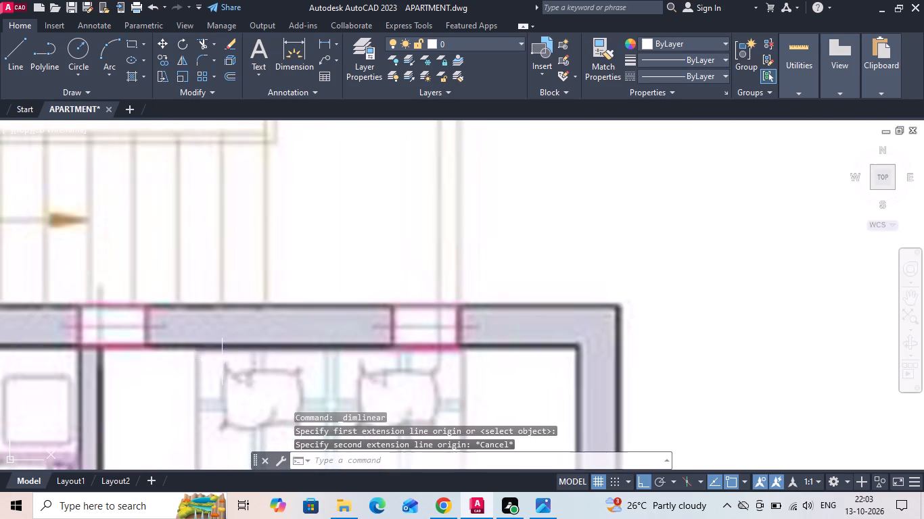
{"action": "key", "text": "space"}
{"action": "left_click", "coordinate": [147, 353]}
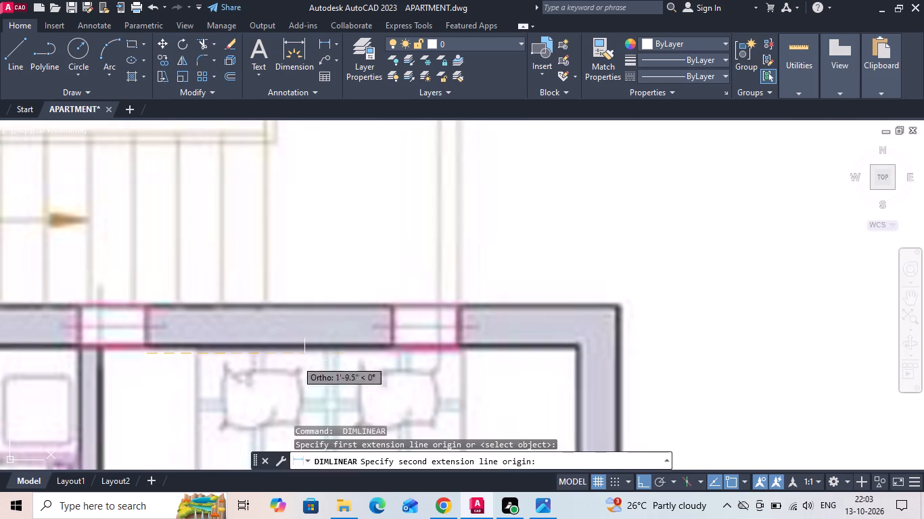
{"action": "left_click", "coordinate": [463, 345]}
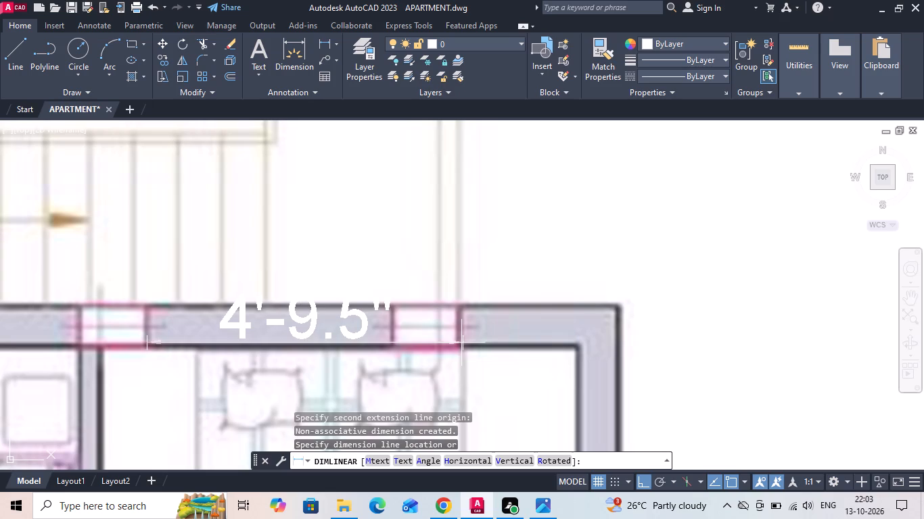
{"action": "key", "text": "Escape"}
{"action": "key", "text": "space"}
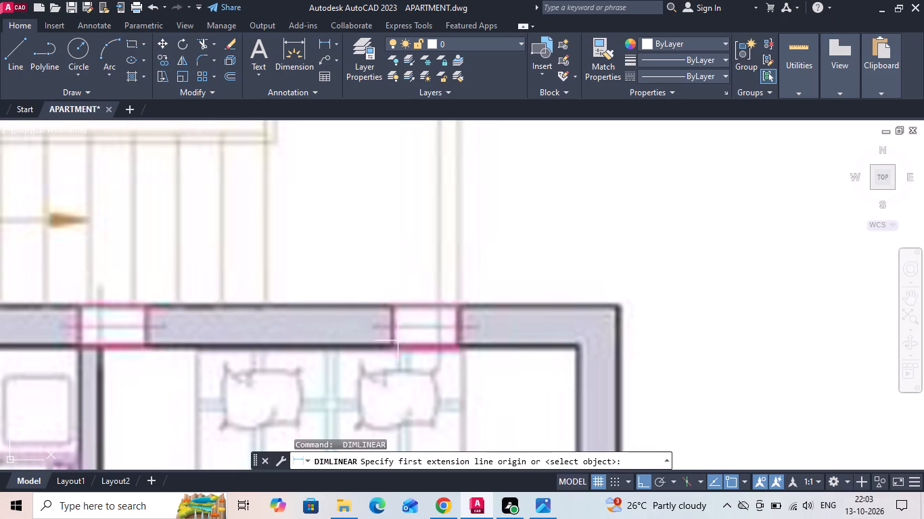
{"action": "left_click", "coordinate": [392, 347]}
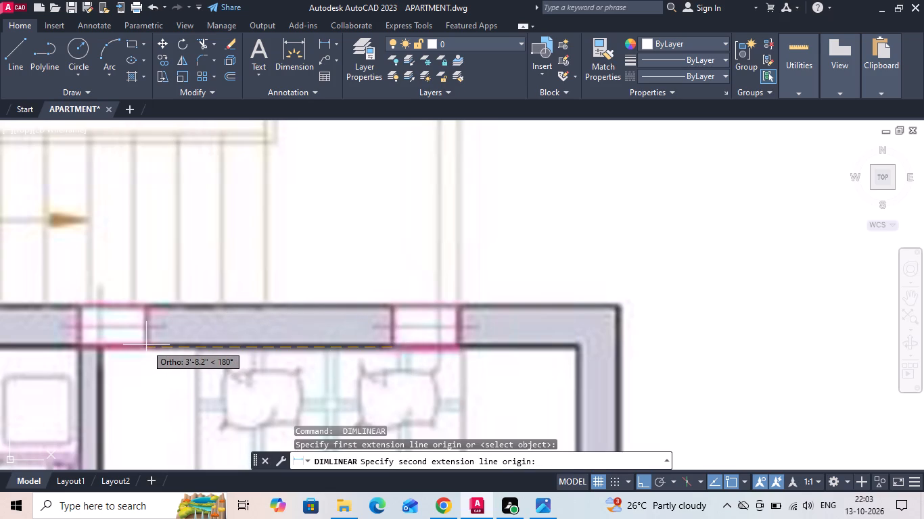
{"action": "left_click", "coordinate": [146, 345]}
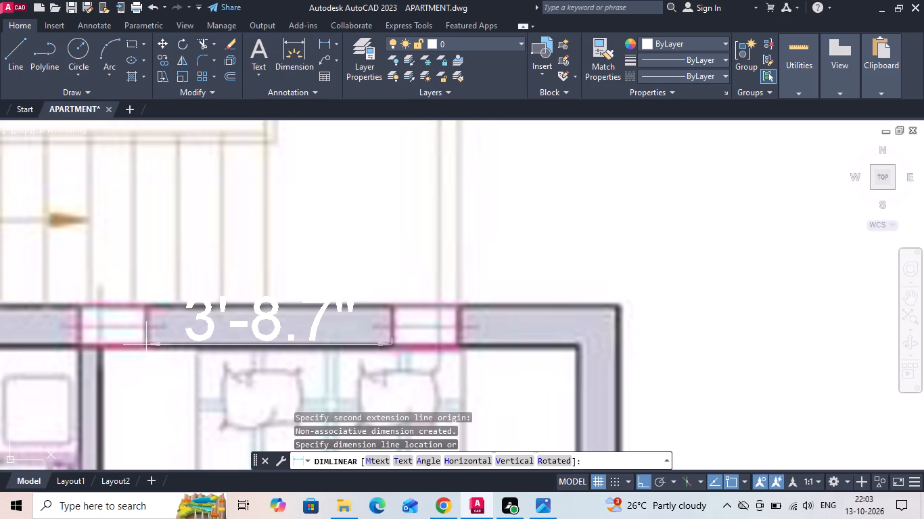
{"action": "key", "text": "Escape"}
Measure the clear gap between the same two lower stair wall columns in the drafted plan.
{"action": "scroll", "coordinate": [146, 345], "scroll_direction": "down", "scroll_amount": 5}
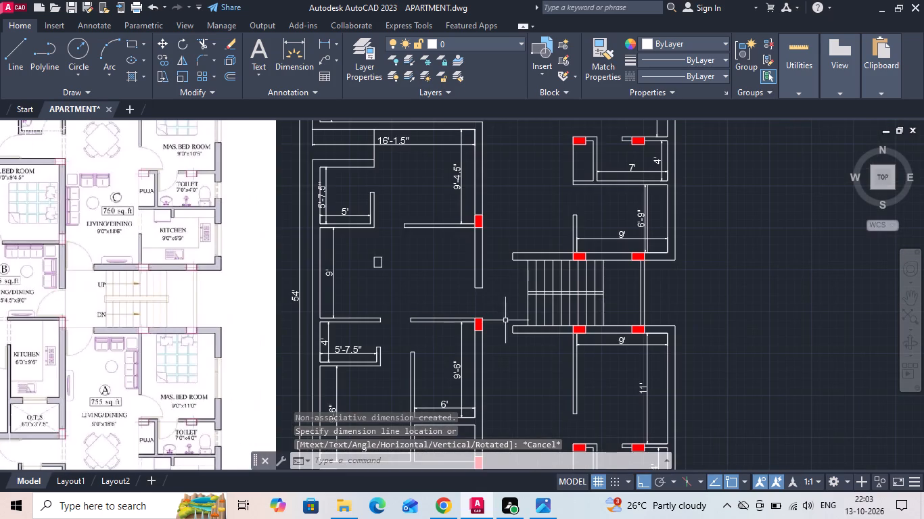
{"action": "scroll", "coordinate": [622, 322], "scroll_direction": "up", "scroll_amount": 3}
{"action": "key", "text": "space"}
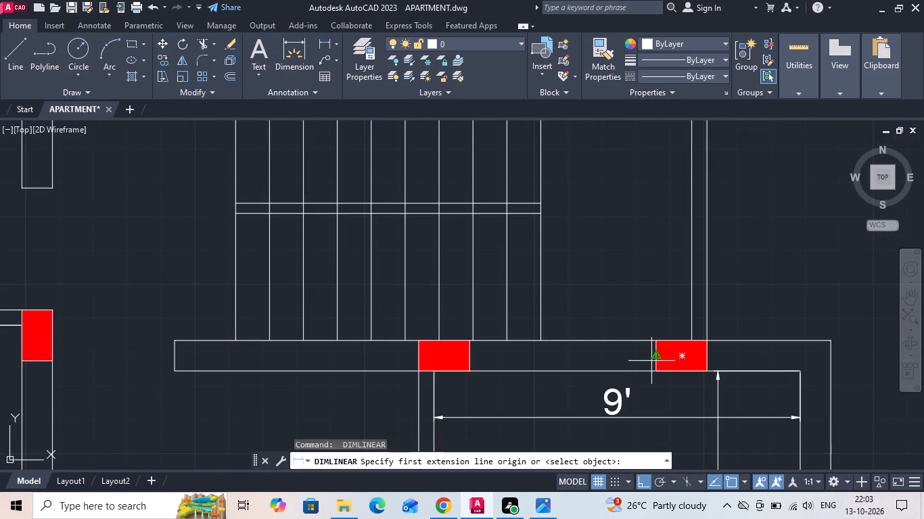
{"action": "left_click", "coordinate": [652, 361]}
{"action": "left_click", "coordinate": [469, 357]}
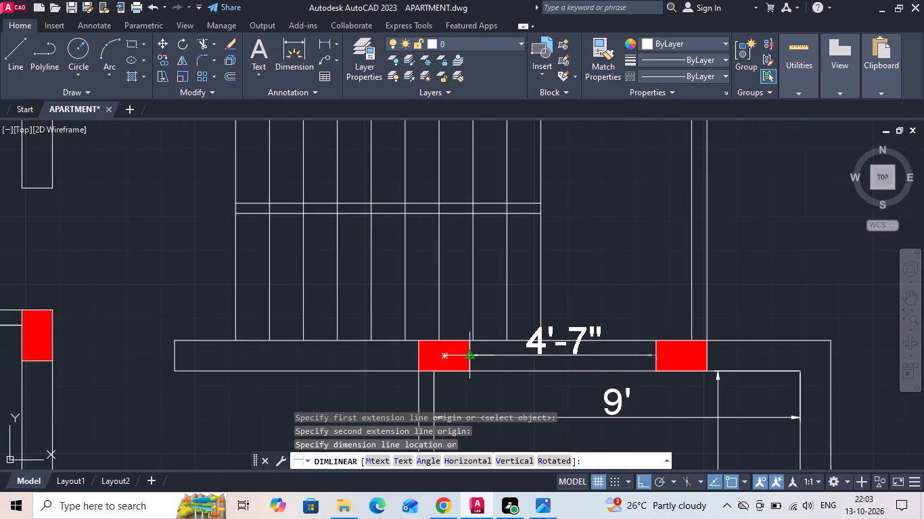
{"action": "key", "text": "Escape"}
Measure again from flat A's kitchen inner corner to the nearest column on the bottom outer wall.
{"action": "scroll", "coordinate": [428, 242], "scroll_direction": "down", "scroll_amount": 2}
{"action": "scroll", "coordinate": [580, 239], "scroll_direction": "down", "scroll_amount": 2}
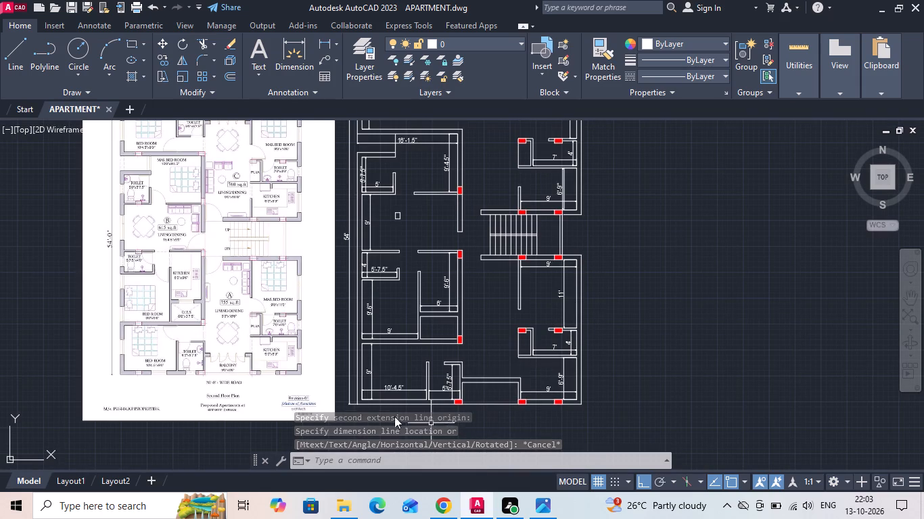
{"action": "scroll", "coordinate": [620, 414], "scroll_direction": "up", "scroll_amount": 1}
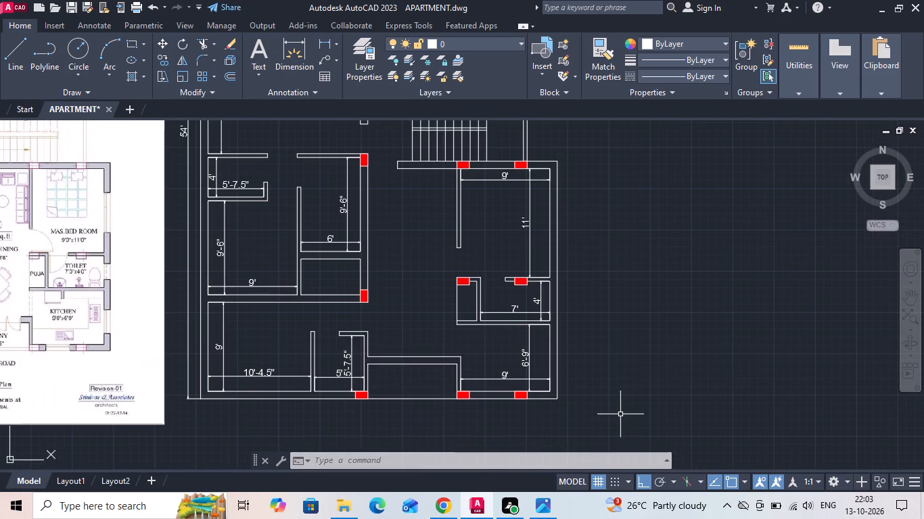
{"action": "scroll", "coordinate": [532, 410], "scroll_direction": "up", "scroll_amount": 2}
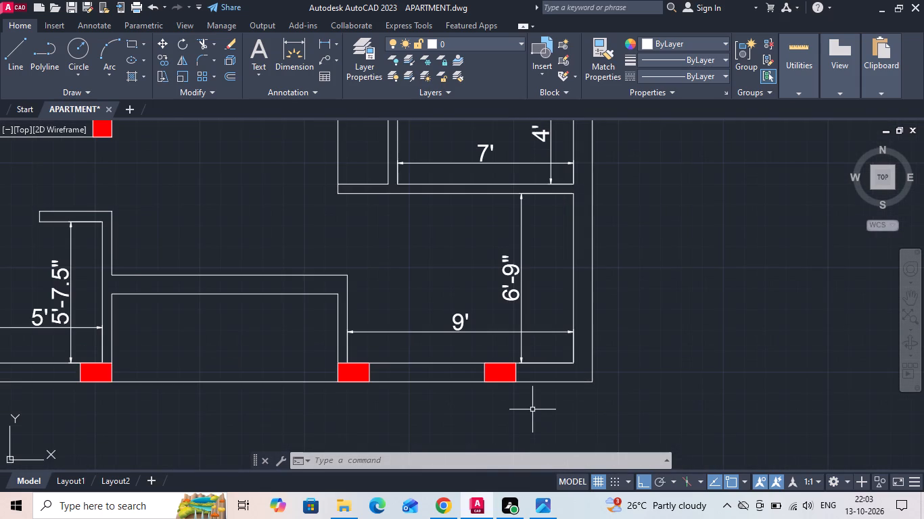
{"action": "left_click", "coordinate": [323, 43]}
{"action": "scroll", "coordinate": [549, 381], "scroll_direction": "up", "scroll_amount": 2}
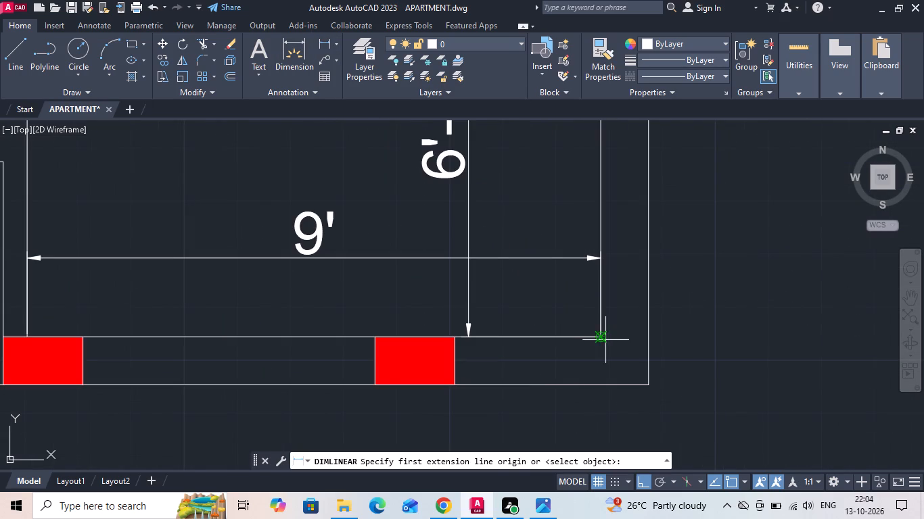
{"action": "left_click", "coordinate": [600, 340]}
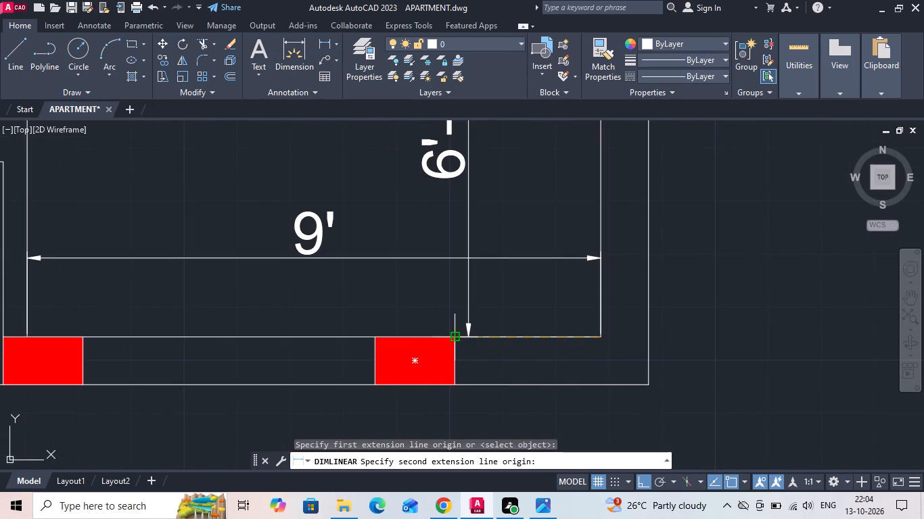
{"action": "left_click", "coordinate": [457, 339]}
{"action": "key", "text": "Escape"}
{"action": "scroll", "coordinate": [603, 357], "scroll_direction": "down", "scroll_amount": 1}
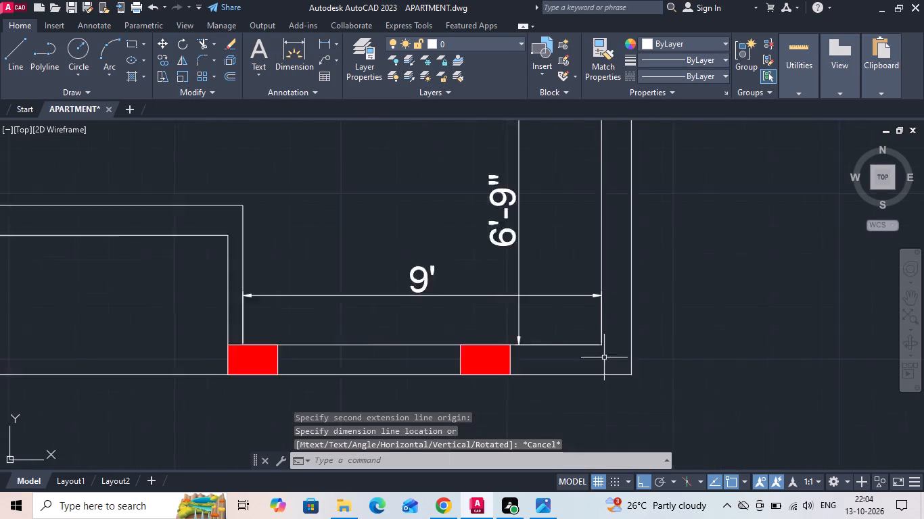
Draw guide lines in flat A's 10'-4.5" bedroom: 2'3.5" horizontally from the outer side wall, turning down across the bottom outer wall.
{"action": "scroll", "coordinate": [604, 357], "scroll_direction": "down", "scroll_amount": 3}
{"action": "scroll", "coordinate": [281, 351], "scroll_direction": "up", "scroll_amount": 2}
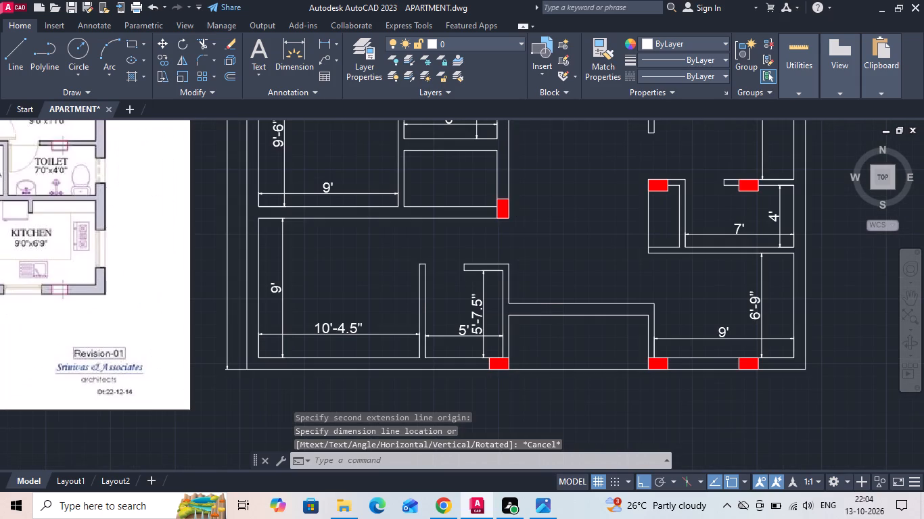
{"action": "type", "text": "L"}
{"action": "key", "text": "space"}
{"action": "scroll", "coordinate": [249, 369], "scroll_direction": "up", "scroll_amount": 2}
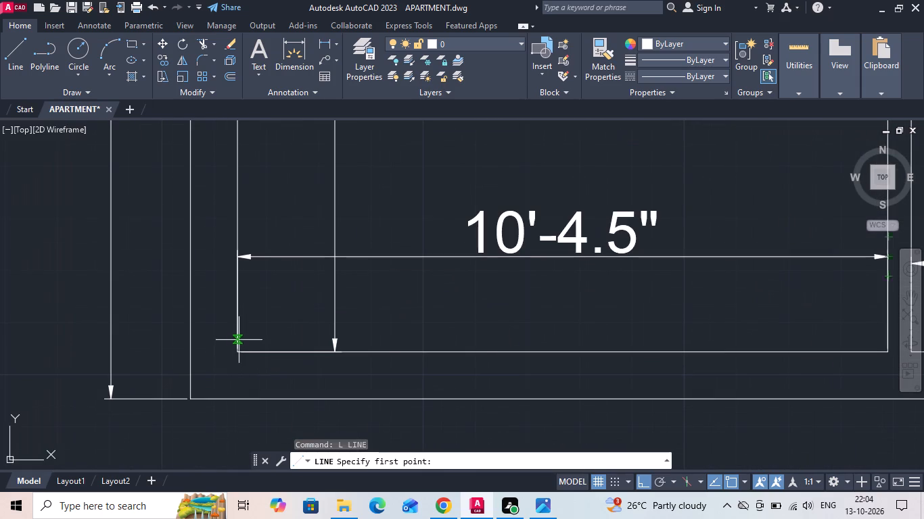
{"action": "left_click", "coordinate": [239, 340]}
{"action": "key", "text": "3"}
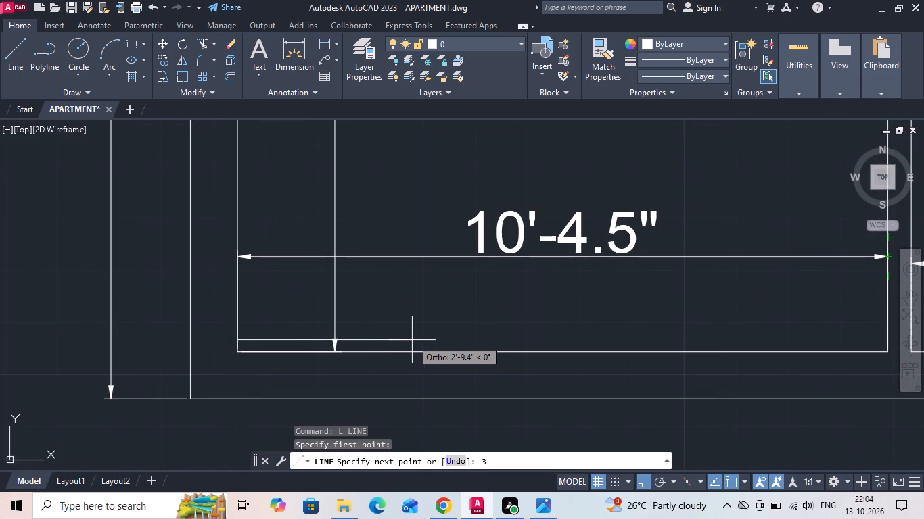
{"action": "key", "text": "BackSpace"}
{"action": "type", "text": "2'"}
{"action": "key", "text": "3"}
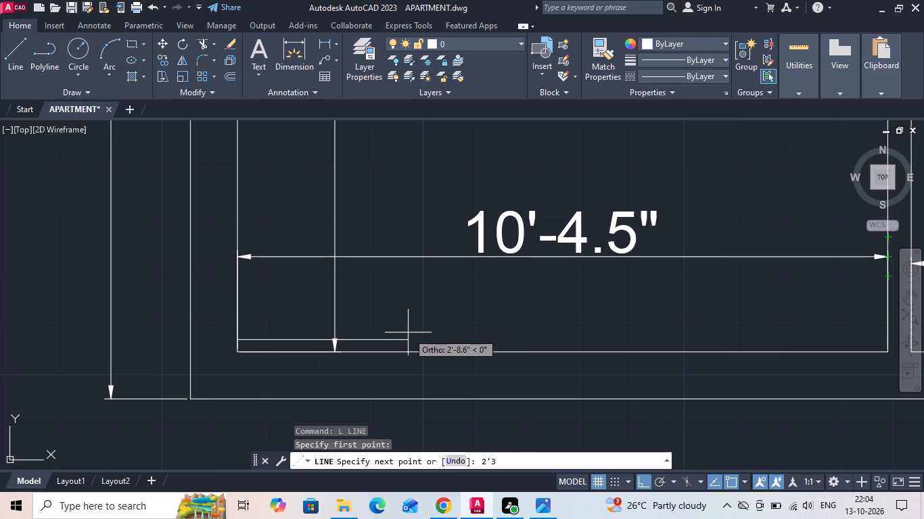
{"action": "key", "text": "period"}
{"action": "type", "text": "5"}
{"action": "key", "text": "space"}
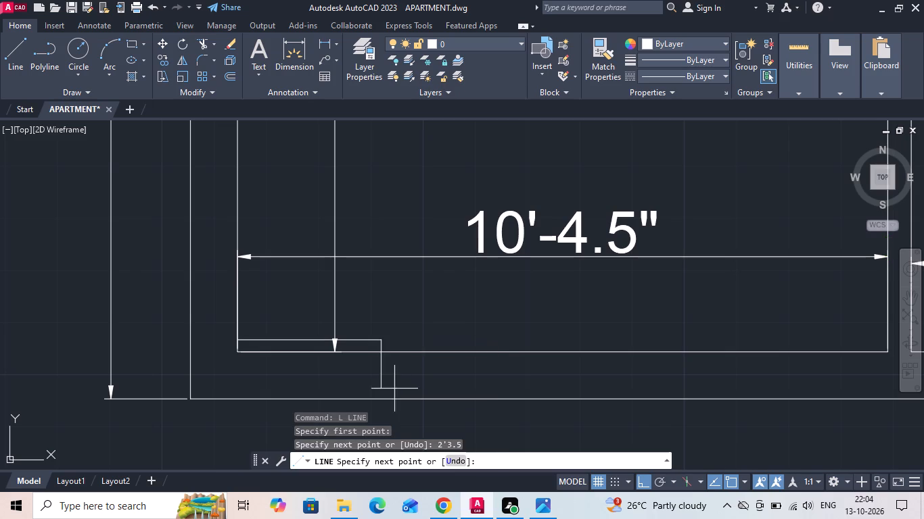
{"action": "middle_click_drag", "start_coordinate": [394, 393], "coordinate": [395, 328]}
{"action": "left_click", "coordinate": [365, 380]}
{"action": "key", "text": "Escape"}
Copy the column at the toilet's corner on the bottom outer wall to where the vertical guide line meets the wall's inner face.
{"action": "scroll", "coordinate": [276, 314], "scroll_direction": "down", "scroll_amount": 3}
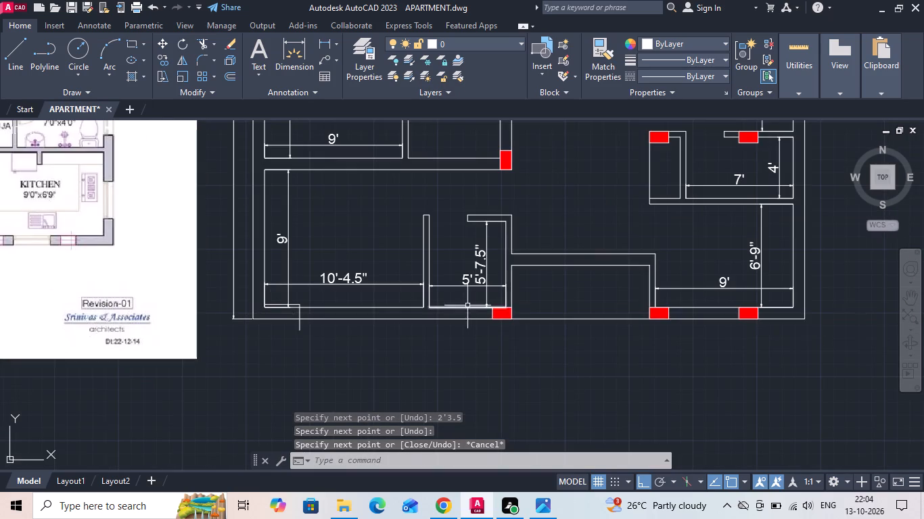
{"action": "scroll", "coordinate": [511, 306], "scroll_direction": "up", "scroll_amount": 4}
{"action": "left_click_drag", "start_coordinate": [527, 267], "coordinate": [522, 293]}
{"action": "left_click", "coordinate": [521, 296]}
{"action": "right_click", "coordinate": [521, 296]}
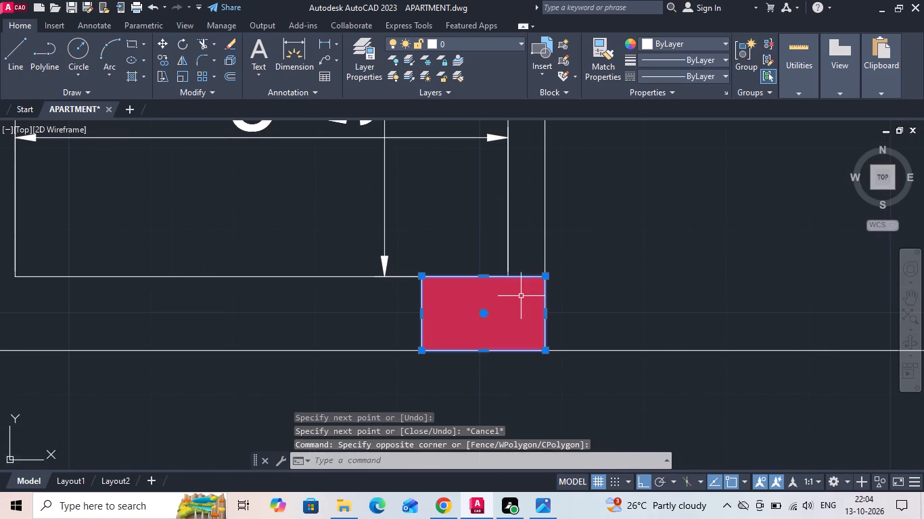
{"action": "left_click", "coordinate": [564, 283]}
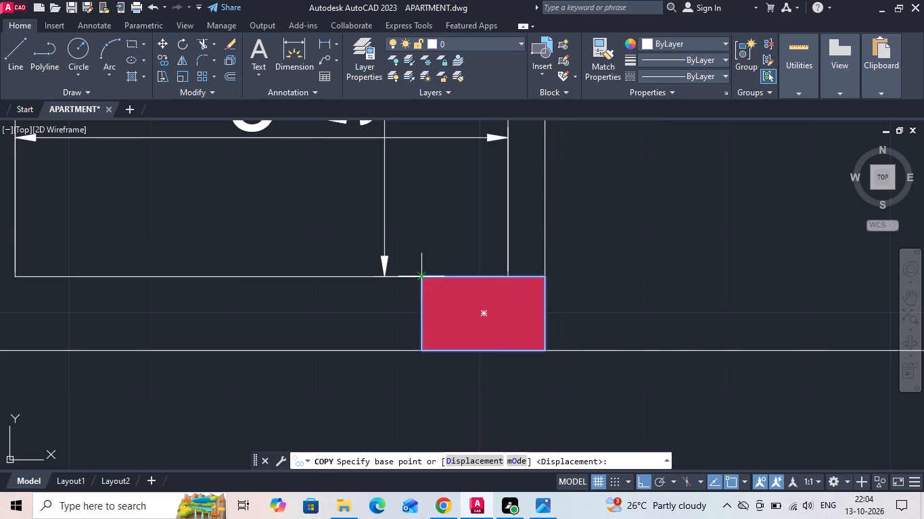
{"action": "left_click", "coordinate": [419, 278]}
{"action": "scroll", "coordinate": [487, 341], "scroll_direction": "down", "scroll_amount": 3}
{"action": "scroll", "coordinate": [185, 335], "scroll_direction": "up", "scroll_amount": 2}
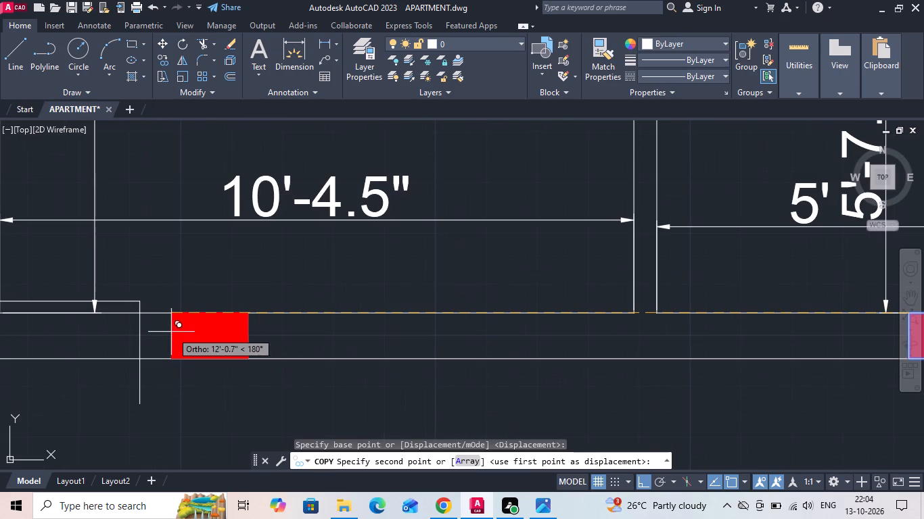
{"action": "left_click", "coordinate": [140, 313]}
{"action": "scroll", "coordinate": [195, 337], "scroll_direction": "down", "scroll_amount": 3}
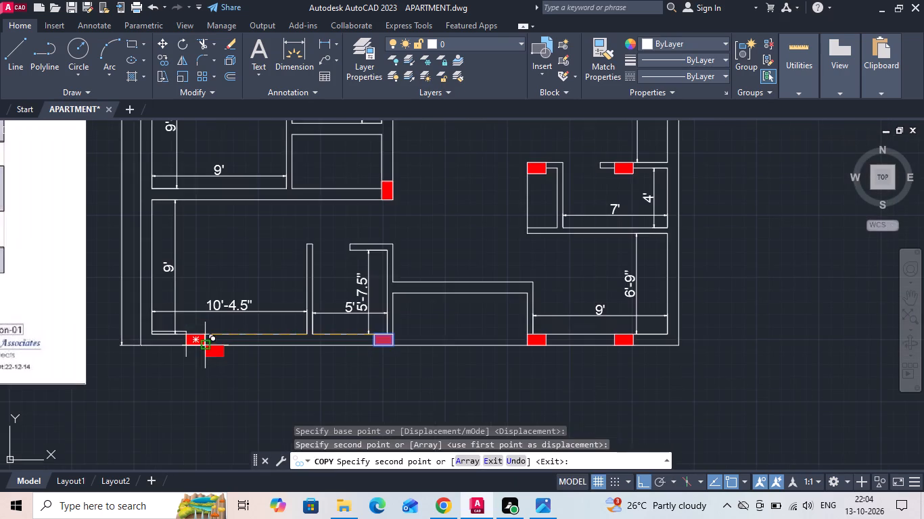
{"action": "key", "text": "Escape"}
Delete the two guide lines beside the new bedroom column.
{"action": "scroll", "coordinate": [169, 336], "scroll_direction": "up", "scroll_amount": 3}
{"action": "left_click", "coordinate": [208, 319]}
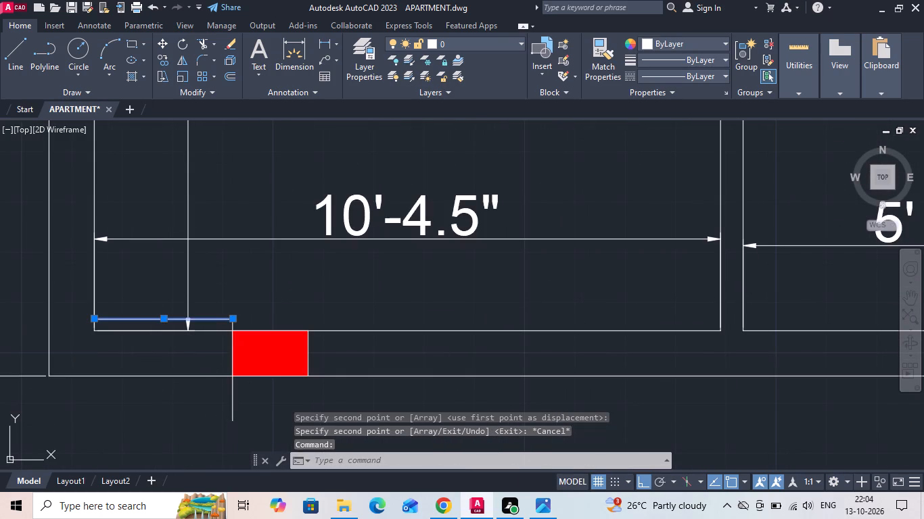
{"action": "left_click", "coordinate": [235, 409]}
{"action": "left_click", "coordinate": [218, 412]}
{"action": "key", "text": "Delete"}
Copy the new bedroom column straight up onto the wall above flat A's bedroom and onto the upper wall of flat B's 5'-7.5" by 4' toilet.
{"action": "left_click_drag", "start_coordinate": [325, 358], "coordinate": [313, 355]}
{"action": "left_click", "coordinate": [298, 348]}
{"action": "right_click", "coordinate": [300, 333]}
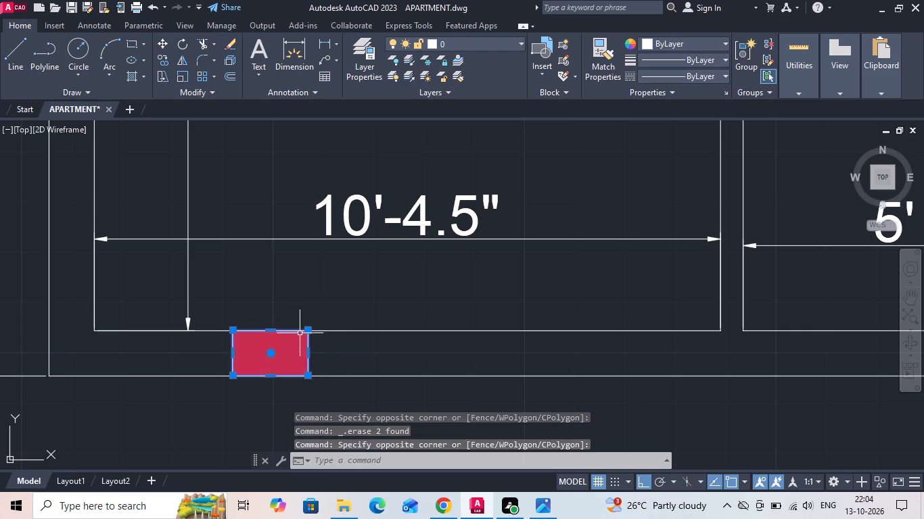
{"action": "left_click", "coordinate": [353, 116]}
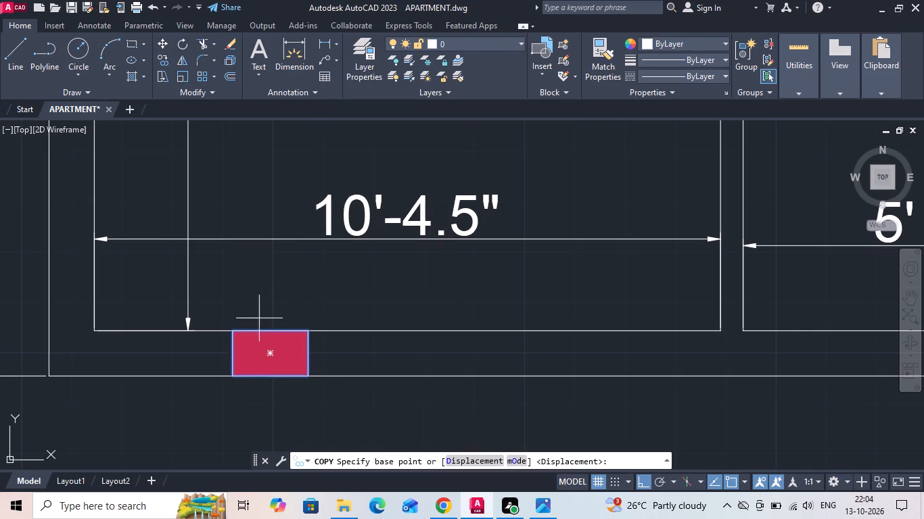
{"action": "left_click", "coordinate": [233, 379]}
{"action": "scroll", "coordinate": [260, 374], "scroll_direction": "down", "scroll_amount": 2}
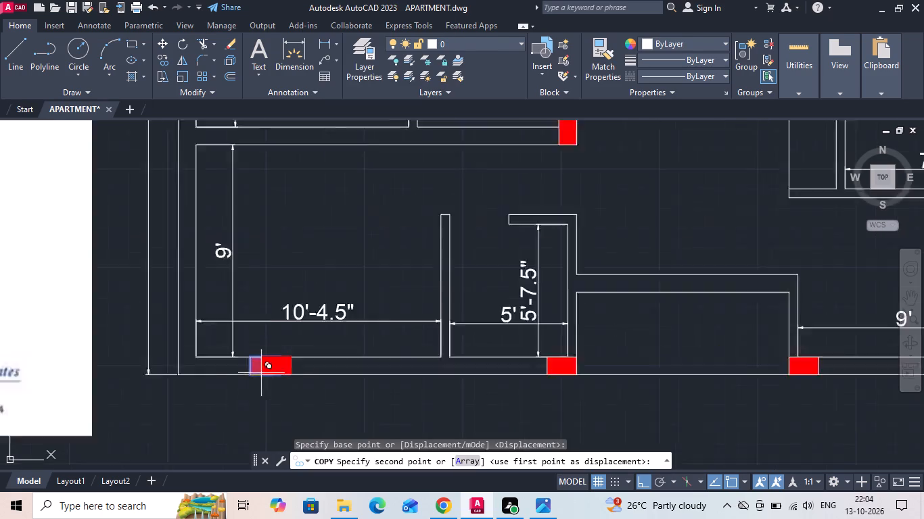
{"action": "scroll", "coordinate": [265, 373], "scroll_direction": "down", "scroll_amount": 2}
{"action": "middle_click_drag", "start_coordinate": [238, 332], "coordinate": [471, 309]}
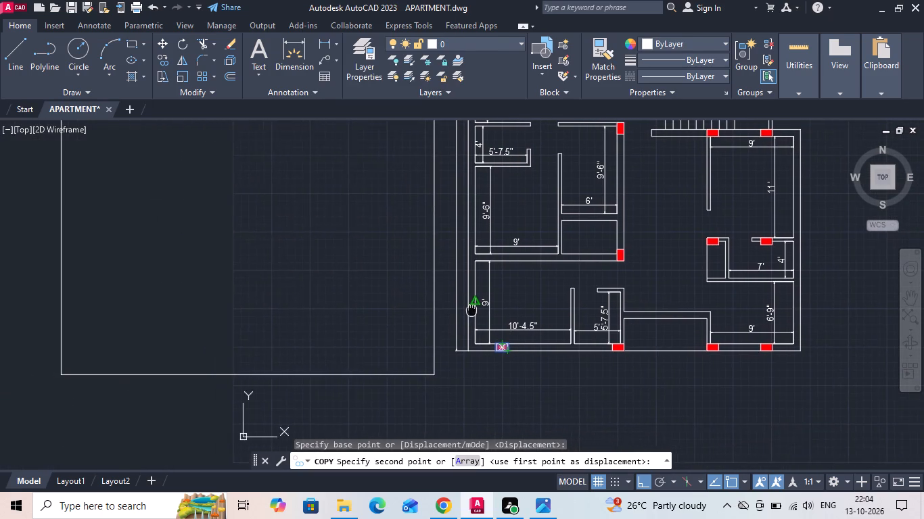
{"action": "scroll", "coordinate": [493, 243], "scroll_direction": "up", "scroll_amount": 2}
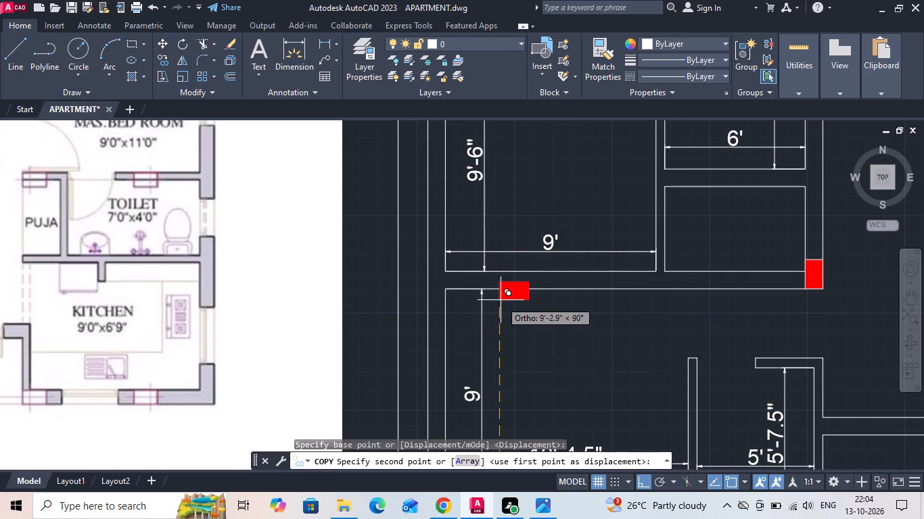
{"action": "left_click", "coordinate": [499, 288]}
{"action": "scroll", "coordinate": [513, 362], "scroll_direction": "down", "scroll_amount": 2}
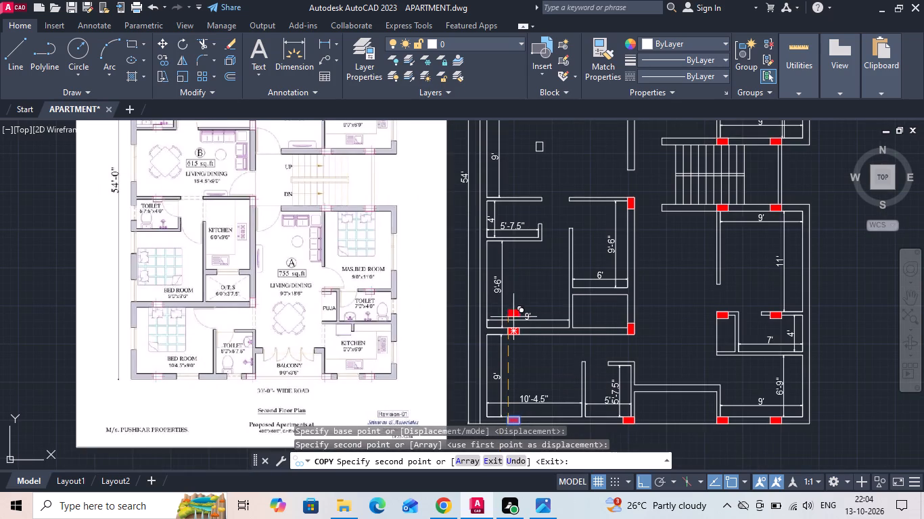
{"action": "scroll", "coordinate": [518, 199], "scroll_direction": "up", "scroll_amount": 3}
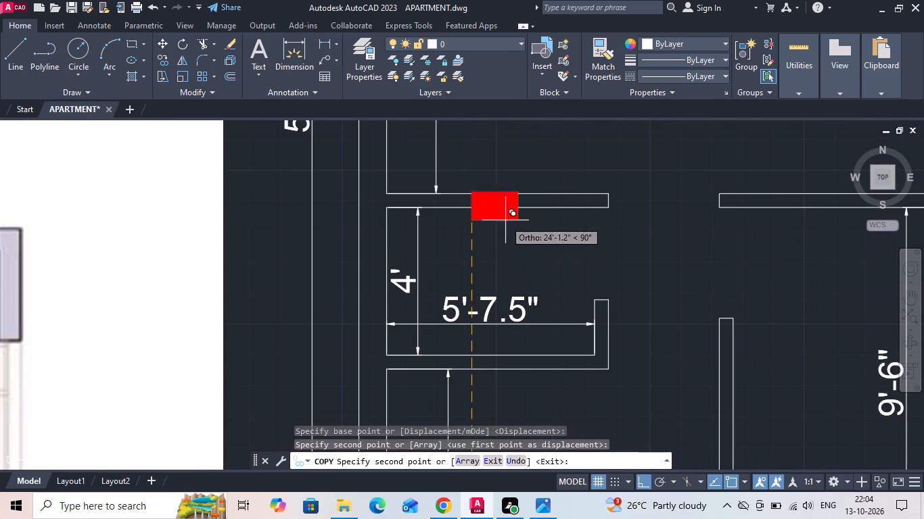
{"action": "left_click", "coordinate": [469, 207]}
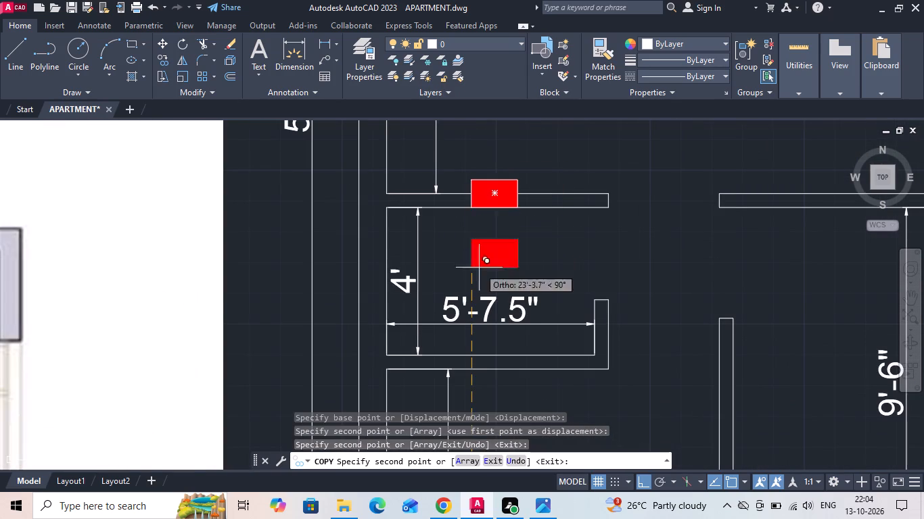
Copy the same column straight up onto the lower wall of flat C's 10'-4.5" bedroom and onto the top outer wall.
{"action": "scroll", "coordinate": [491, 301], "scroll_direction": "down", "scroll_amount": 2}
{"action": "middle_click_drag", "start_coordinate": [504, 295], "coordinate": [528, 367]}
{"action": "middle_click_drag", "start_coordinate": [561, 353], "coordinate": [627, 332]}
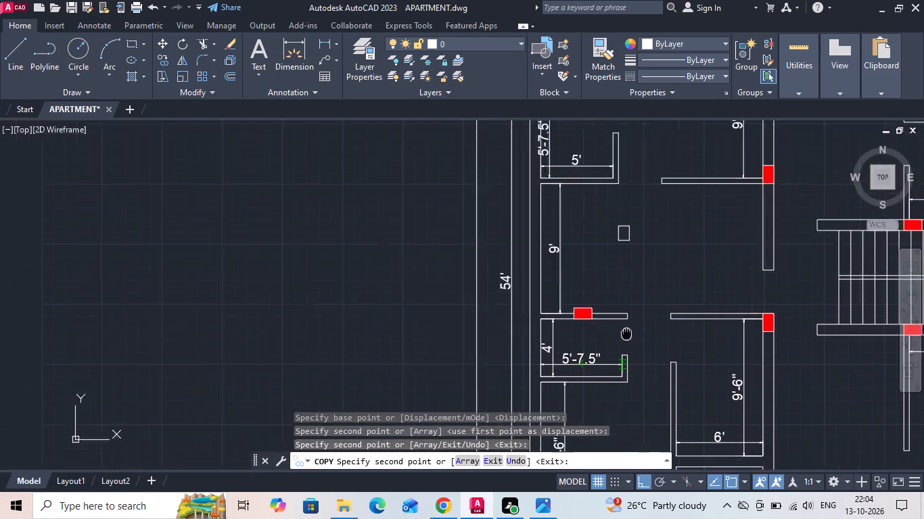
{"action": "middle_click_drag", "start_coordinate": [627, 332], "coordinate": [628, 332]}
{"action": "scroll", "coordinate": [628, 332], "scroll_direction": "down", "scroll_amount": 1}
{"action": "middle_click_drag", "start_coordinate": [614, 229], "coordinate": [614, 230]}
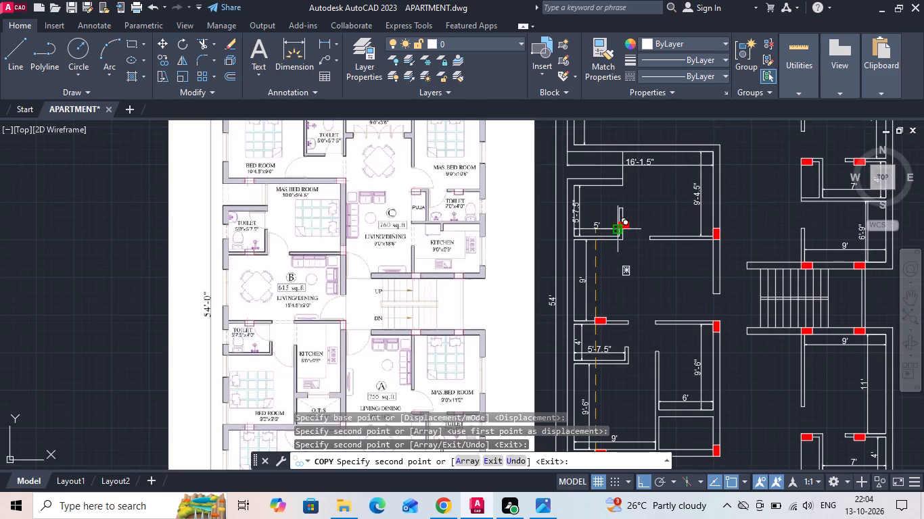
{"action": "middle_click_drag", "start_coordinate": [614, 230], "coordinate": [610, 376]}
{"action": "scroll", "coordinate": [609, 329], "scroll_direction": "up", "scroll_amount": 1}
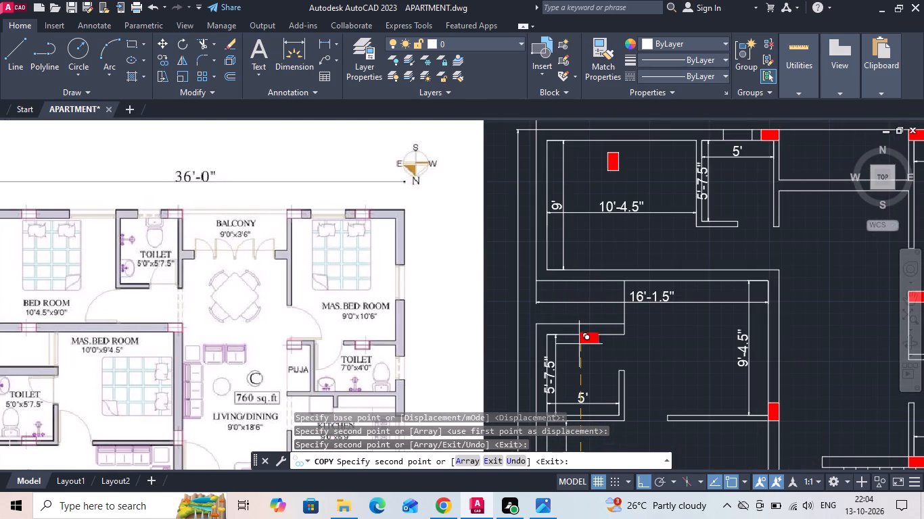
{"action": "scroll", "coordinate": [616, 356], "scroll_direction": "down", "scroll_amount": 1}
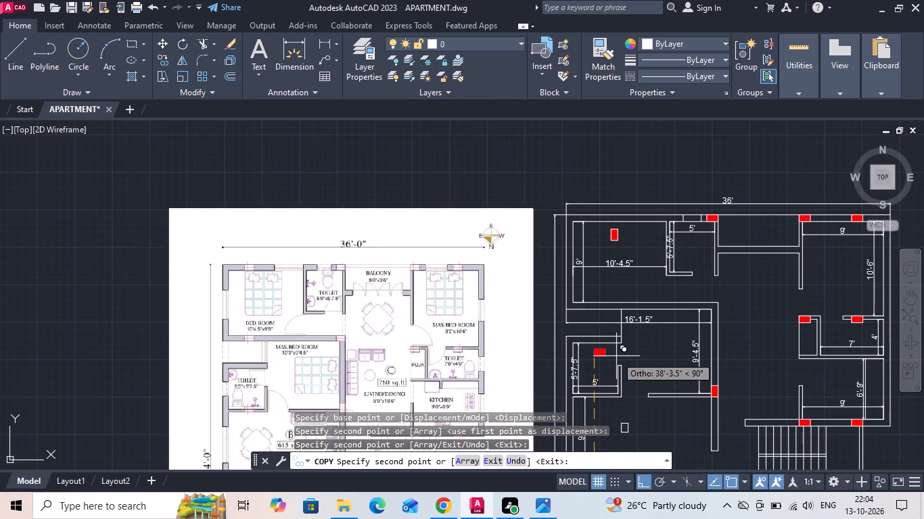
{"action": "scroll", "coordinate": [611, 325], "scroll_direction": "up", "scroll_amount": 2}
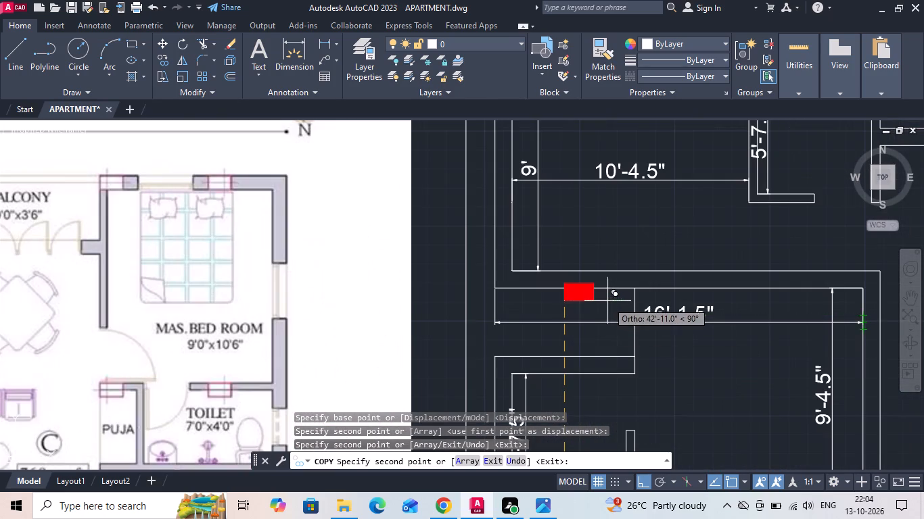
{"action": "left_click", "coordinate": [566, 286]}
{"action": "scroll", "coordinate": [568, 306], "scroll_direction": "down", "scroll_amount": 1}
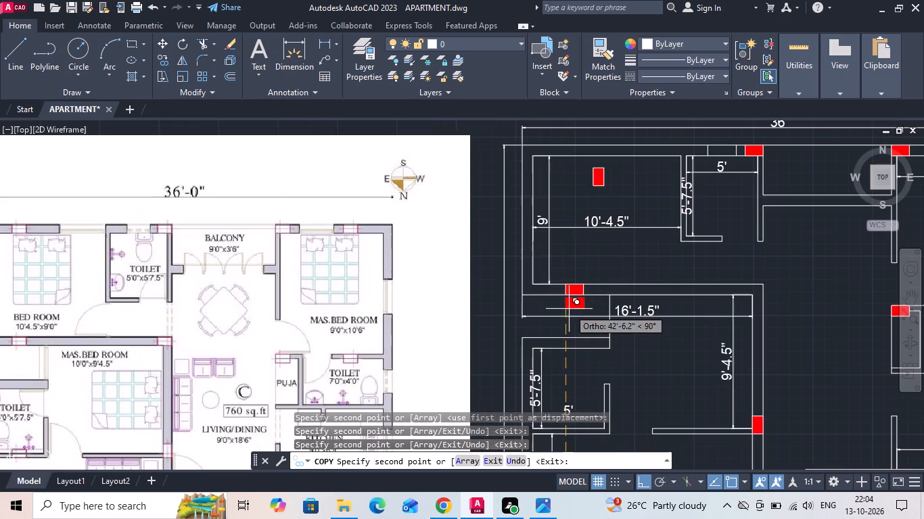
{"action": "scroll", "coordinate": [571, 162], "scroll_direction": "up", "scroll_amount": 1}
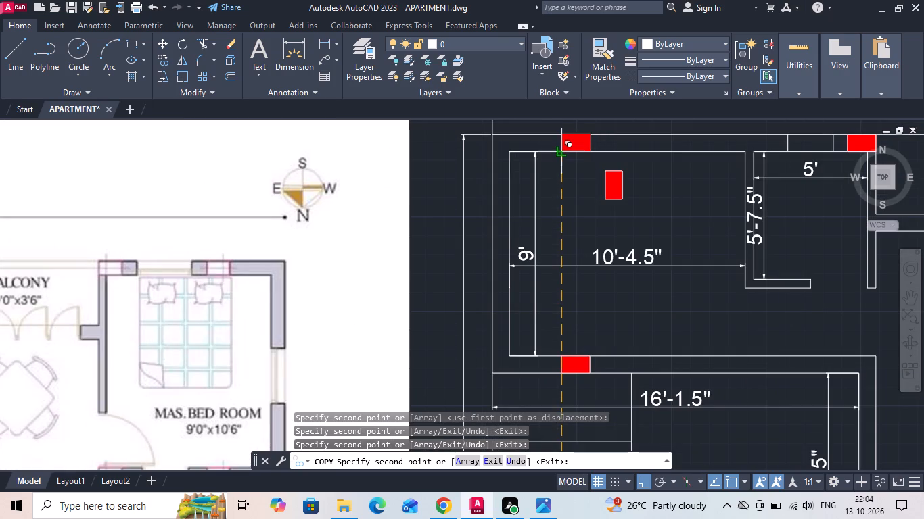
{"action": "left_click", "coordinate": [563, 152]}
{"action": "key", "text": "Escape"}
Delete the stray hatched column inside flat C's 10'-4.5" bedroom.
{"action": "left_click_drag", "start_coordinate": [637, 167], "coordinate": [599, 212]}
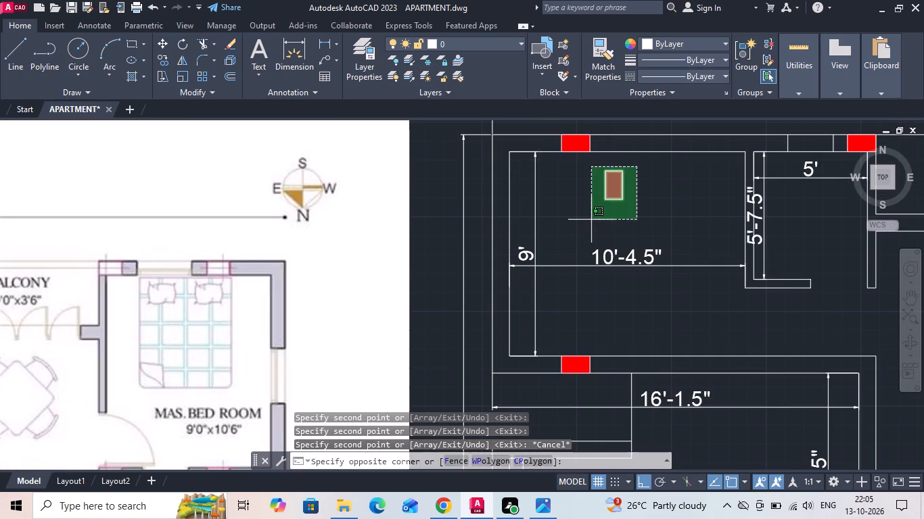
{"action": "left_click", "coordinate": [591, 220]}
{"action": "key", "text": "Delete"}
Move the column on flat B's toilet wall down so its upper edge aligns with the wall's upper face.
{"action": "scroll", "coordinate": [589, 220], "scroll_direction": "down", "scroll_amount": 2}
{"action": "middle_click_drag", "start_coordinate": [578, 346], "coordinate": [486, 194]}
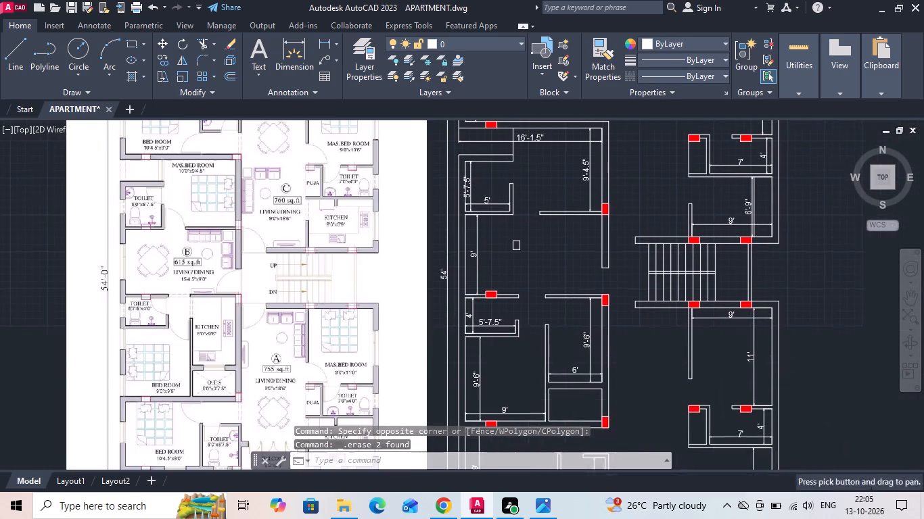
{"action": "scroll", "coordinate": [477, 323], "scroll_direction": "up", "scroll_amount": 2}
{"action": "scroll", "coordinate": [536, 257], "scroll_direction": "up", "scroll_amount": 2}
{"action": "left_click", "coordinate": [503, 257]}
{"action": "left_click", "coordinate": [440, 230]}
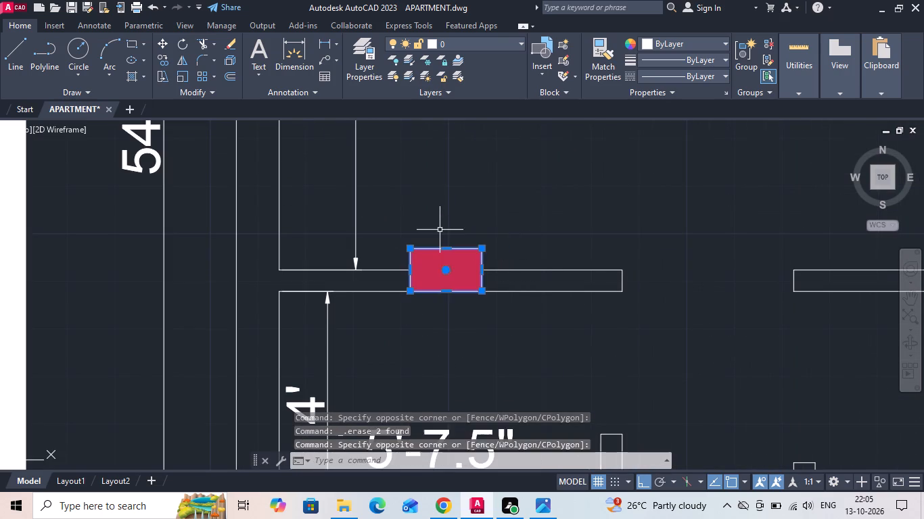
{"action": "right_click", "coordinate": [440, 230]}
{"action": "left_click", "coordinate": [490, 267]}
{"action": "scroll", "coordinate": [469, 255], "scroll_direction": "up", "scroll_amount": 2}
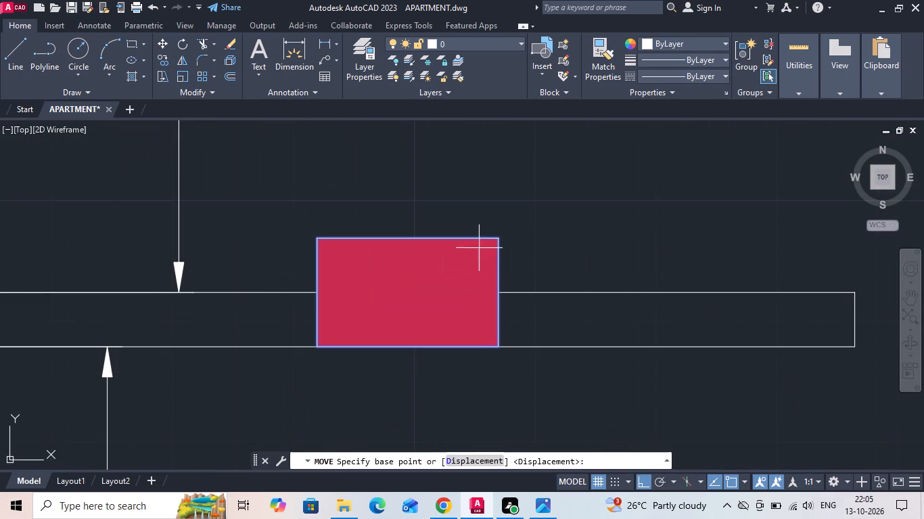
{"action": "left_click", "coordinate": [501, 239]}
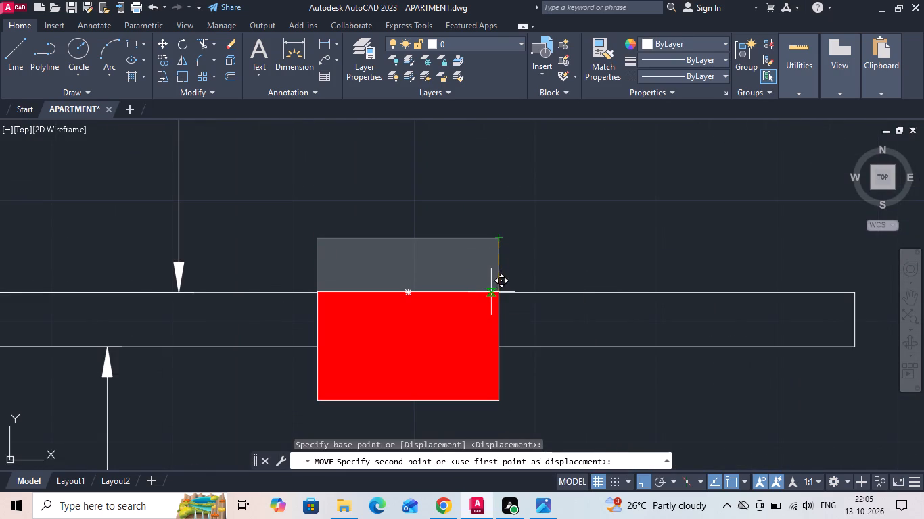
{"action": "left_click", "coordinate": [496, 293]}
Delete the stray empty column outline inside flat B's living and dining room.
{"action": "scroll", "coordinate": [437, 290], "scroll_direction": "down", "scroll_amount": 5}
{"action": "scroll", "coordinate": [476, 347], "scroll_direction": "down", "scroll_amount": 1}
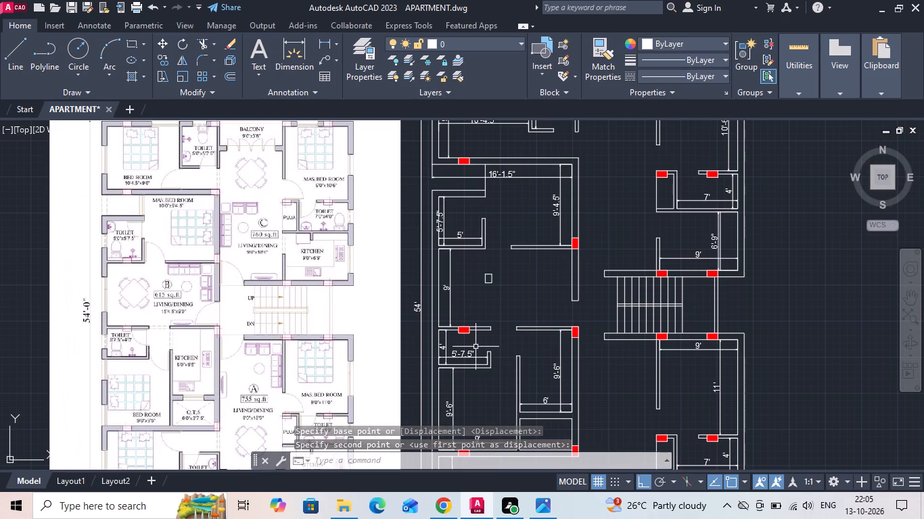
{"action": "left_click_drag", "start_coordinate": [493, 261], "coordinate": [484, 298]}
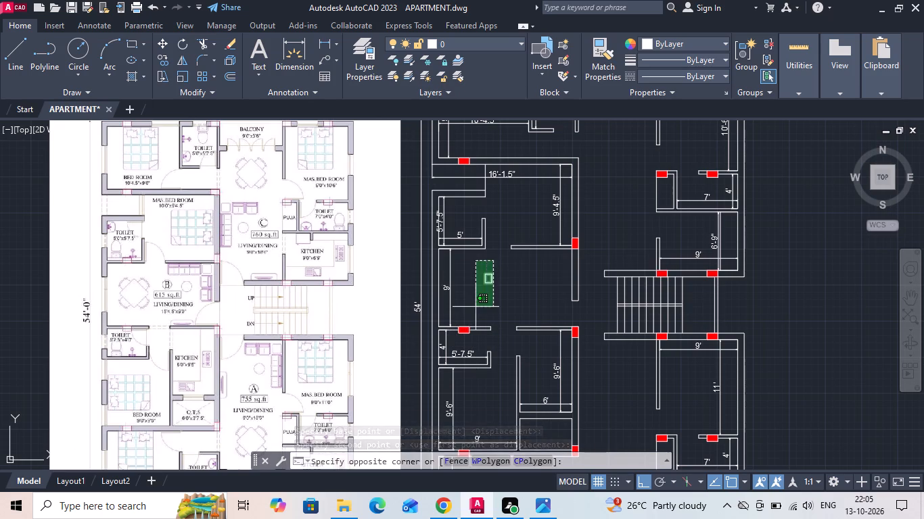
{"action": "left_click", "coordinate": [476, 307]}
{"action": "key", "text": "Delete"}
{"action": "scroll", "coordinate": [469, 307], "scroll_direction": "down", "scroll_amount": 1}
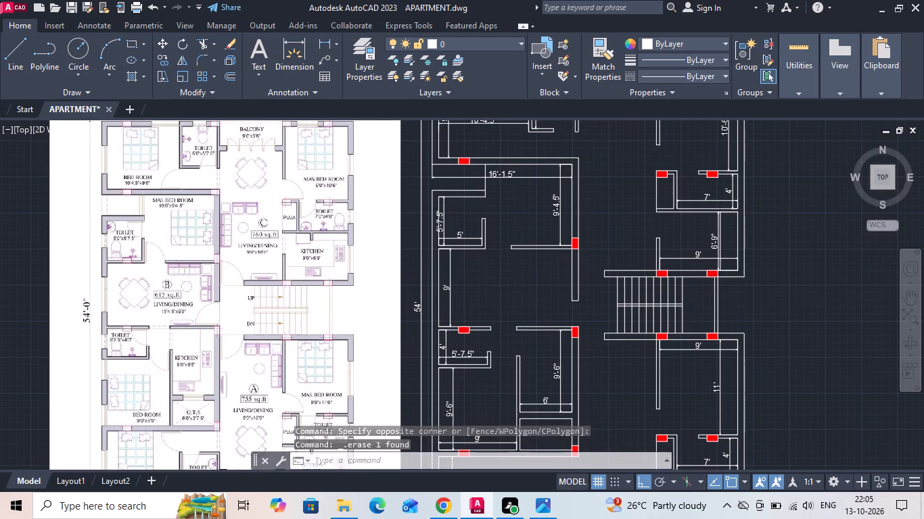
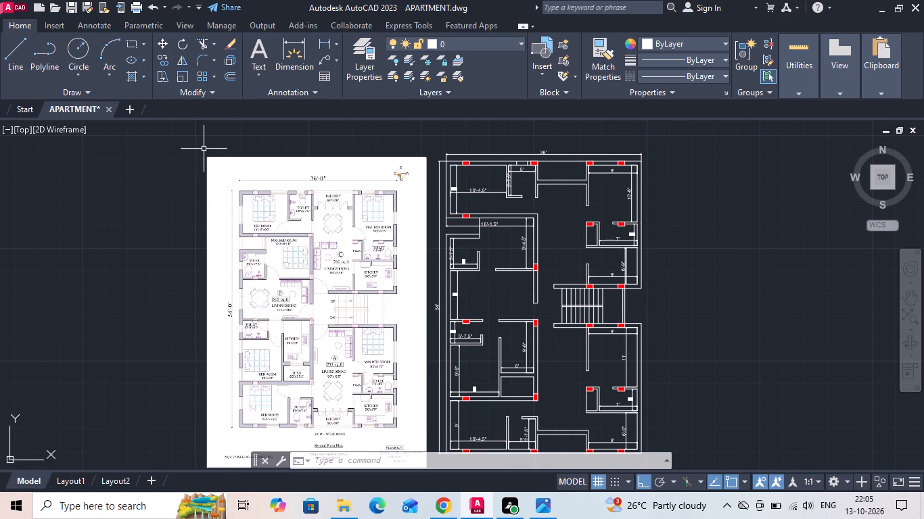
Measure the window opening in the left wall of flat C's 10'4.5"x9'0" bedroom on the reference image.
{"action": "scroll", "coordinate": [228, 212], "scroll_direction": "up", "scroll_amount": 1}
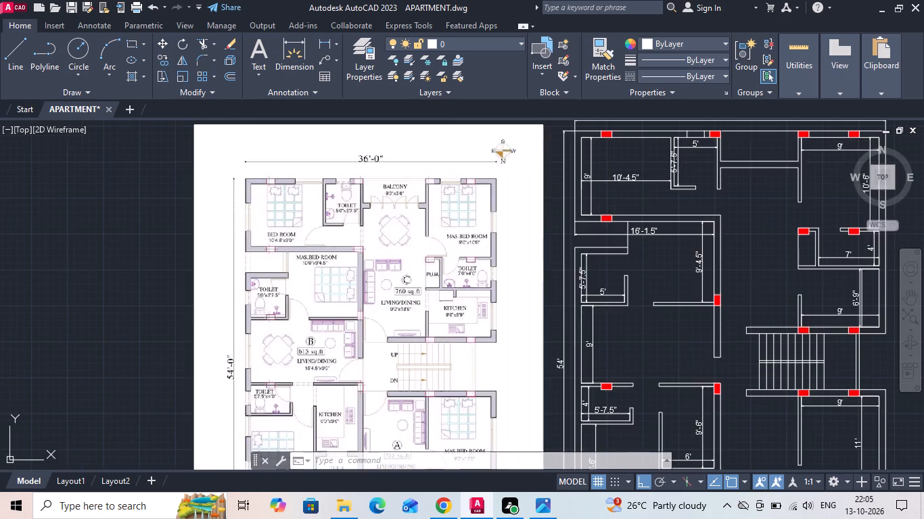
{"action": "scroll", "coordinate": [255, 176], "scroll_direction": "up", "scroll_amount": 1}
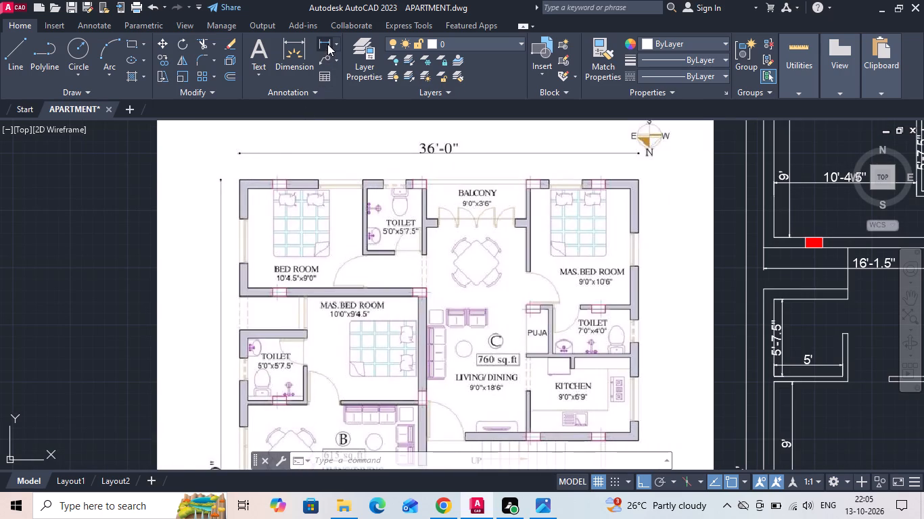
{"action": "left_click", "coordinate": [327, 43]}
{"action": "scroll", "coordinate": [246, 219], "scroll_direction": "up", "scroll_amount": 1}
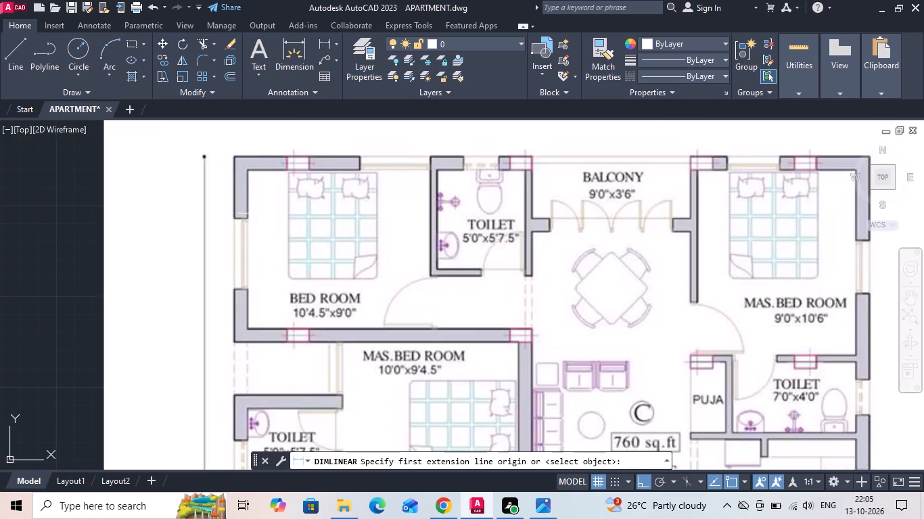
{"action": "scroll", "coordinate": [261, 212], "scroll_direction": "up", "scroll_amount": 2}
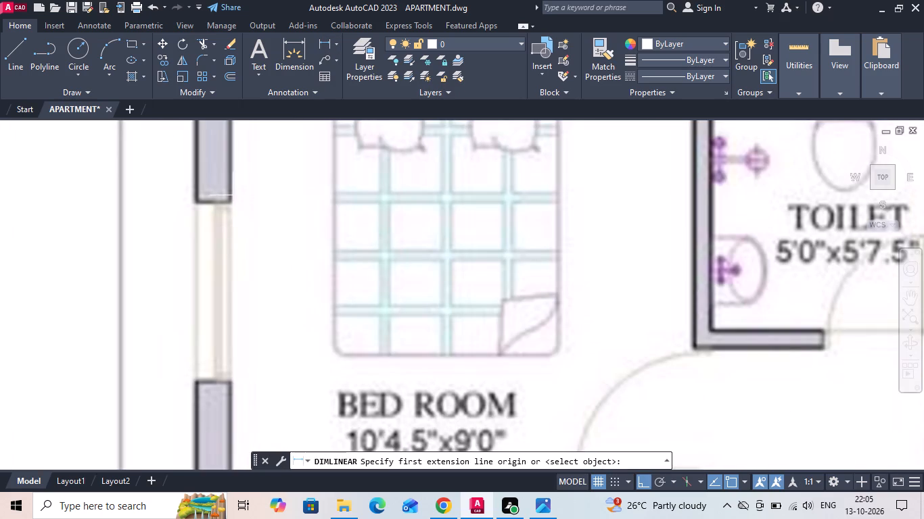
{"action": "left_click", "coordinate": [224, 202]}
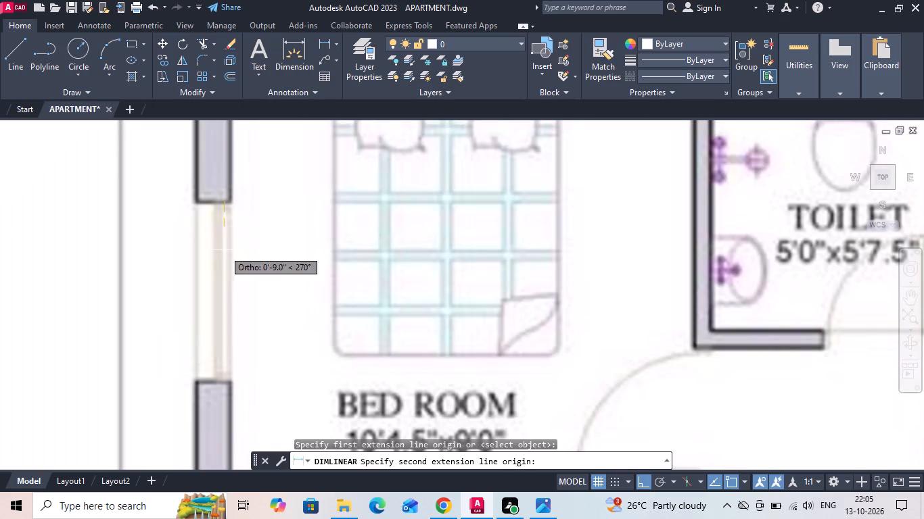
{"action": "left_click", "coordinate": [222, 380]}
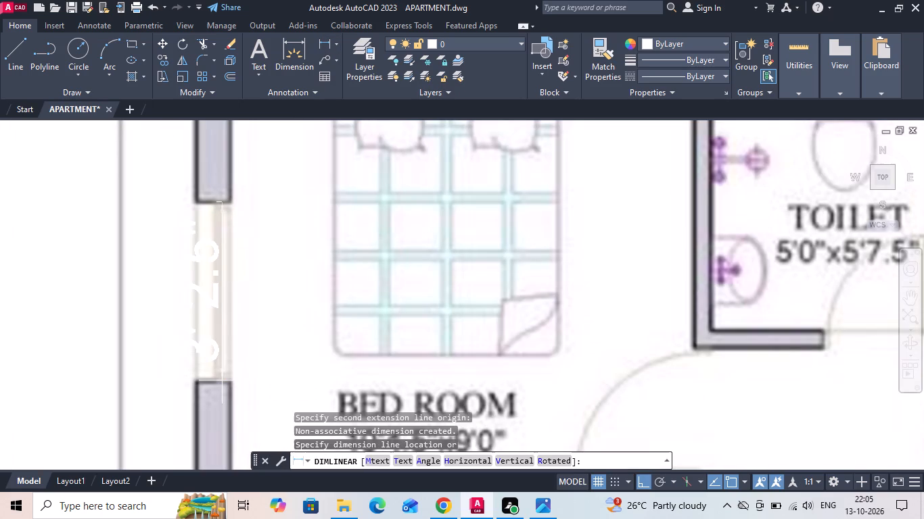
{"action": "scroll", "coordinate": [222, 380], "scroll_direction": "down", "scroll_amount": 1}
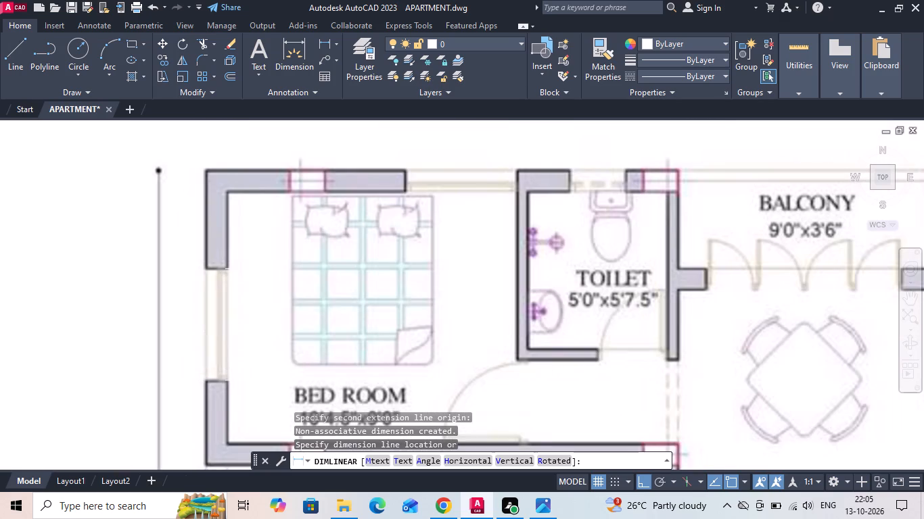
{"action": "key", "text": "Escape"}
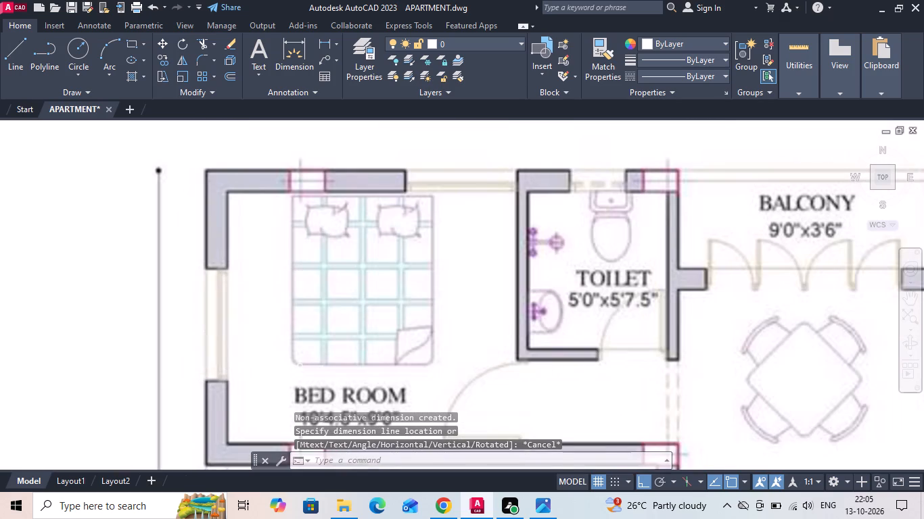
Measure the window opening in the top wall of the same bedroom on the reference image.
{"action": "left_click", "coordinate": [322, 41]}
{"action": "left_click", "coordinate": [513, 210]}
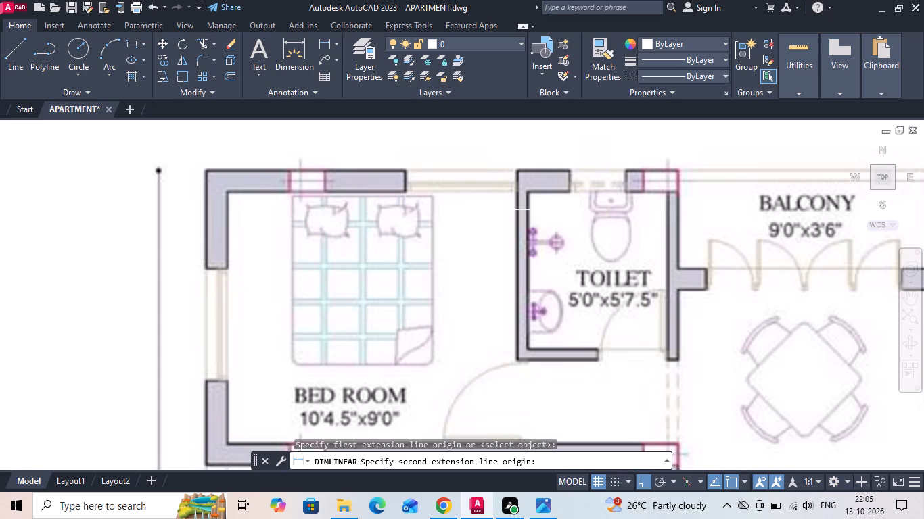
{"action": "left_click", "coordinate": [407, 191]}
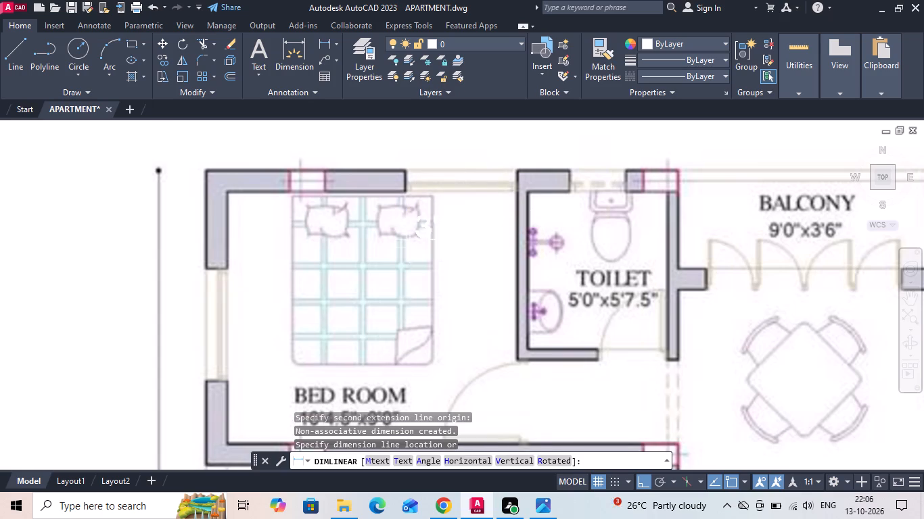
{"action": "scroll", "coordinate": [411, 389], "scroll_direction": "down", "scroll_amount": 1}
{"action": "scroll", "coordinate": [439, 216], "scroll_direction": "down", "scroll_amount": 1}
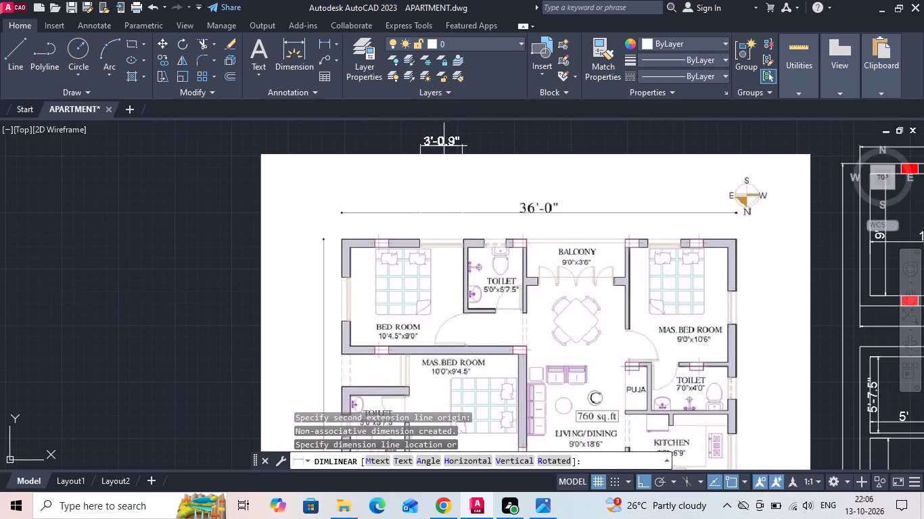
{"action": "key", "text": "Escape"}
{"action": "scroll", "coordinate": [312, 231], "scroll_direction": "down", "scroll_amount": 1}
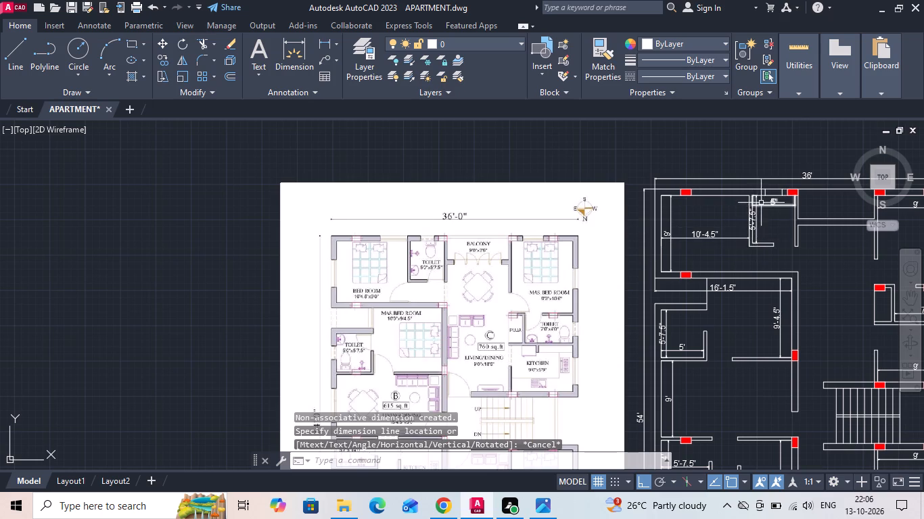
Offset the toilet-side wall line of flat C's 10'-4.5" bedroom 3' into the bedroom.
{"action": "scroll", "coordinate": [761, 201], "scroll_direction": "up", "scroll_amount": 1}
{"action": "key", "text": "o"}
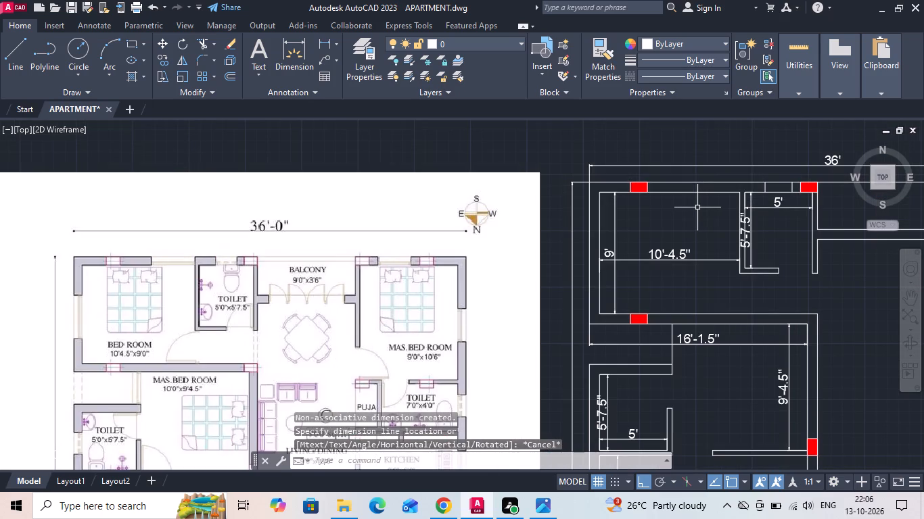
{"action": "key", "text": "Return"}
{"action": "key", "text": "3"}
{"action": "key", "text": "apostrophe"}
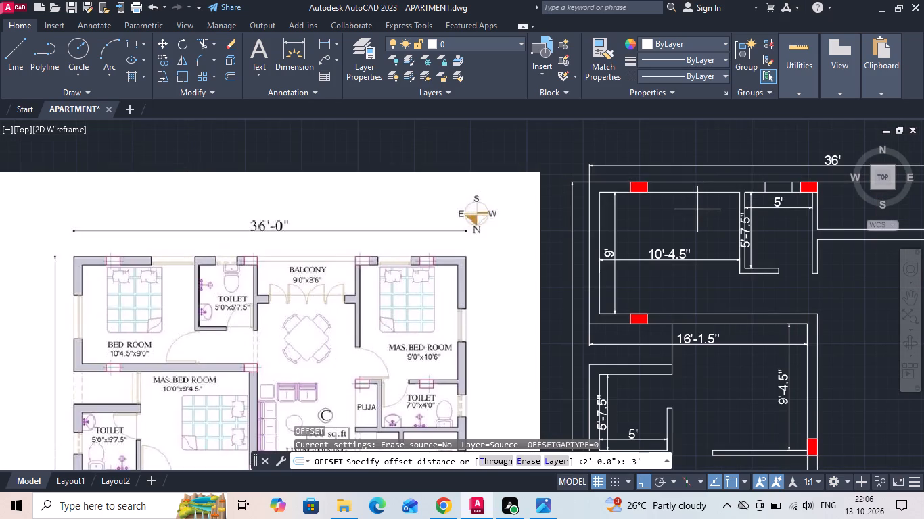
{"action": "key", "text": "Return"}
{"action": "left_click", "coordinate": [738, 199]}
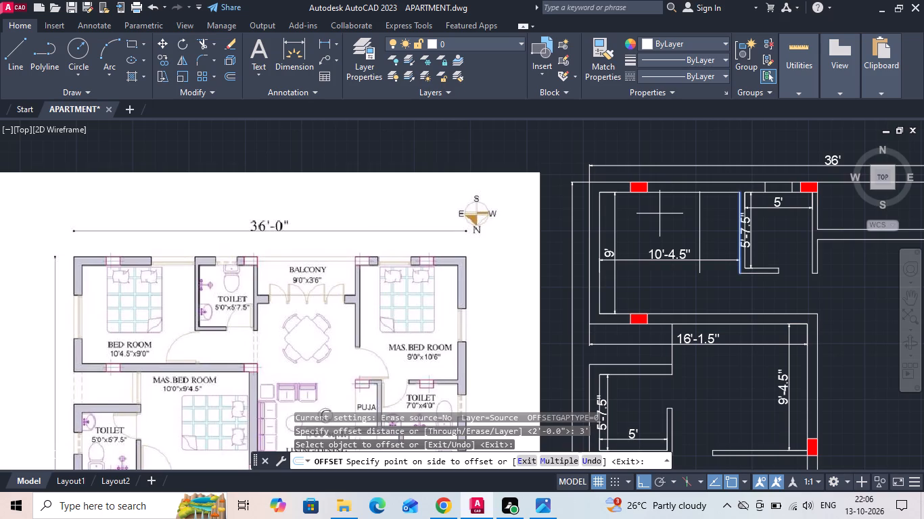
{"action": "left_click", "coordinate": [660, 214]}
{"action": "key", "text": "Escape"}
Move the offset line 12" further away from the toilet wall, toward the bedroom's left wall.
{"action": "left_click", "coordinate": [710, 217]}
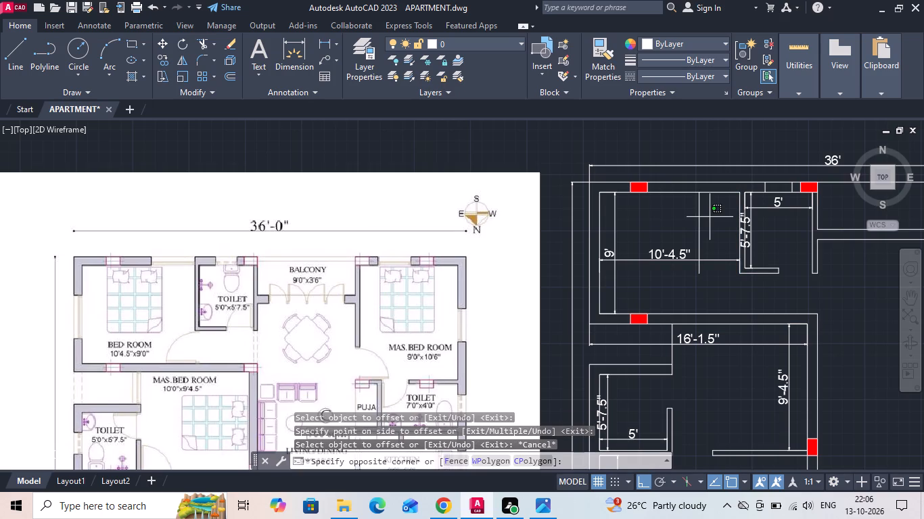
{"action": "key", "text": "Escape"}
{"action": "left_click", "coordinate": [726, 217]}
{"action": "left_click", "coordinate": [689, 218]}
{"action": "right_click", "coordinate": [689, 218]}
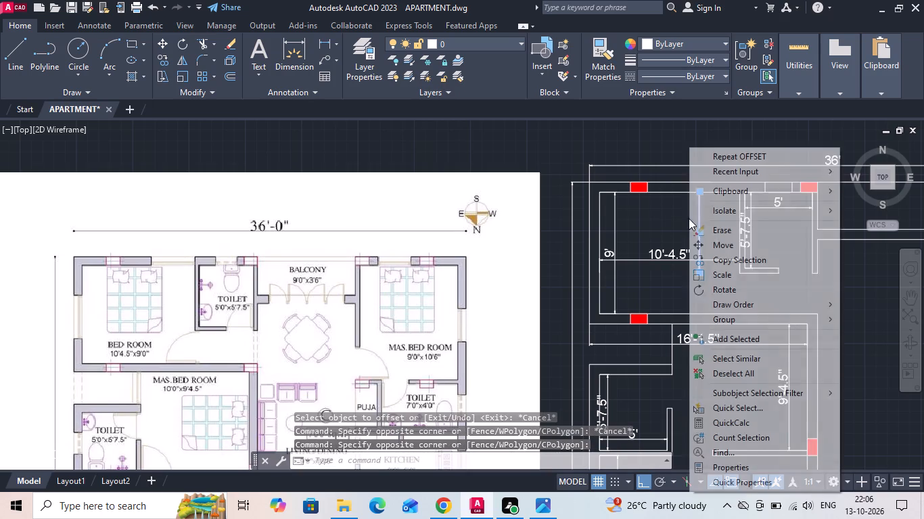
{"action": "left_click", "coordinate": [718, 240]}
{"action": "left_click", "coordinate": [685, 220]}
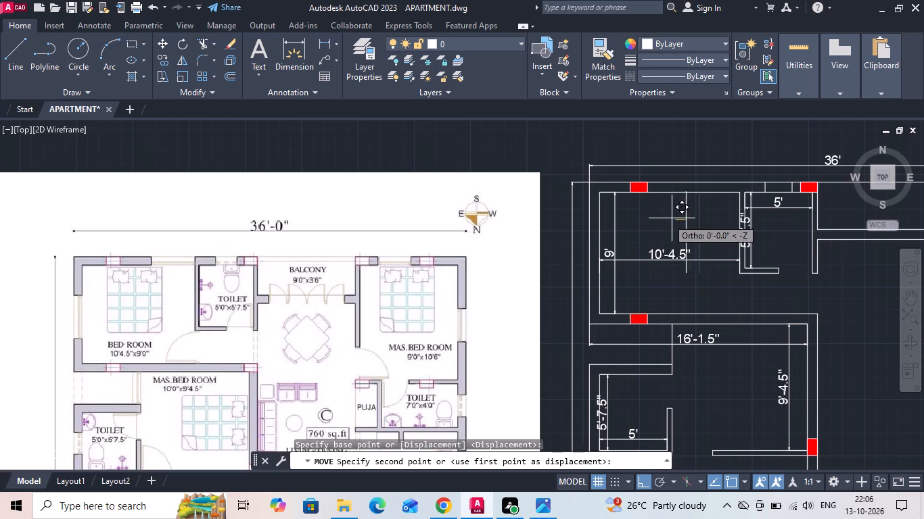
{"action": "type", "text": "12"}
{"action": "key", "text": "space"}
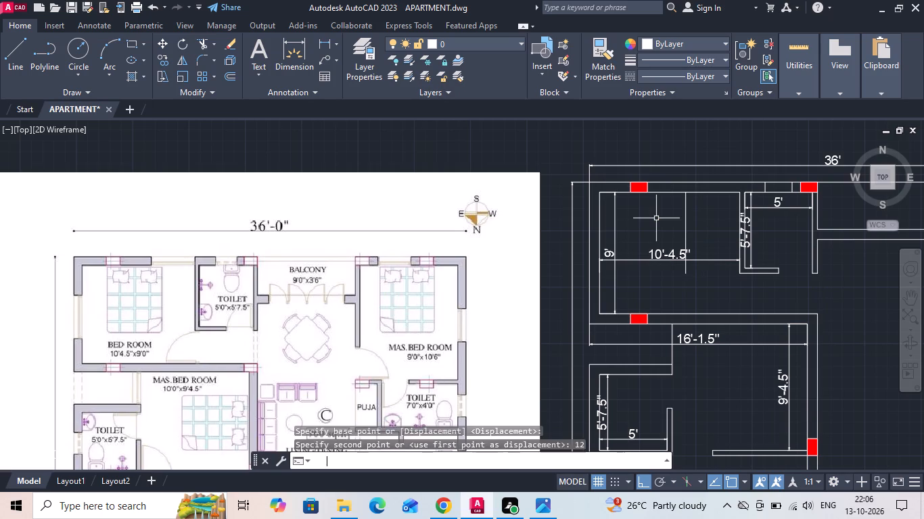
Extend the moved line and the toilet wall line to the top wall's outer face, and trim the moved line's excess inside the bedroom.
{"action": "type", "text": "EX"}
{"action": "key", "text": "space"}
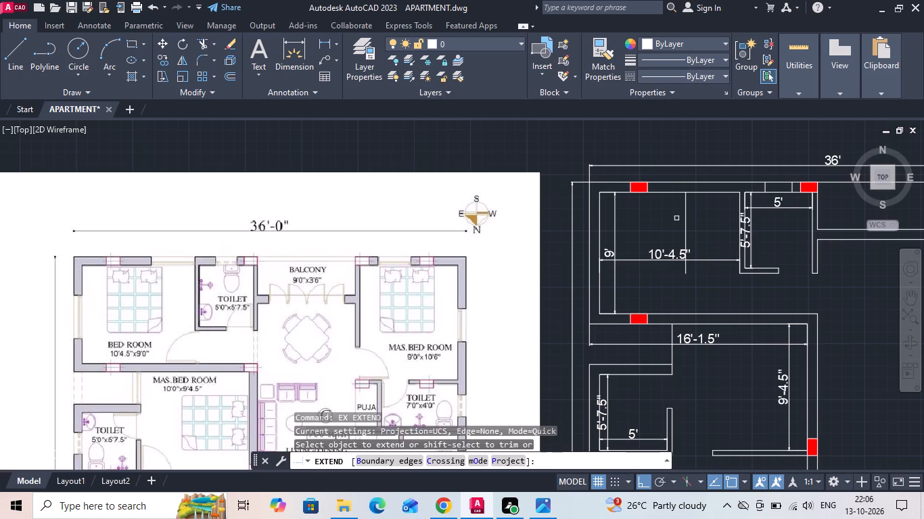
{"action": "left_click", "coordinate": [684, 225]}
{"action": "left_click", "coordinate": [740, 202]}
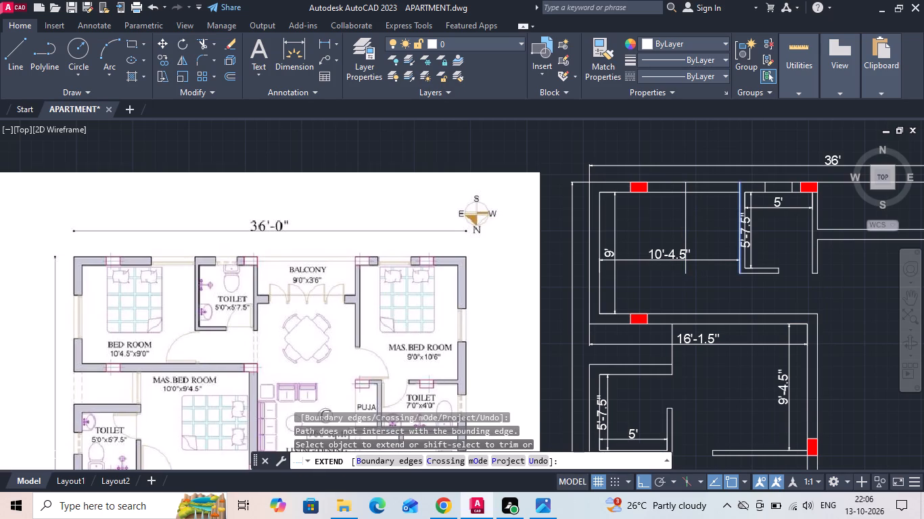
{"action": "key", "text": "Escape"}
{"action": "type", "text": "TR"}
{"action": "key", "text": "space"}
{"action": "left_click_drag", "start_coordinate": [713, 218], "coordinate": [649, 227]}
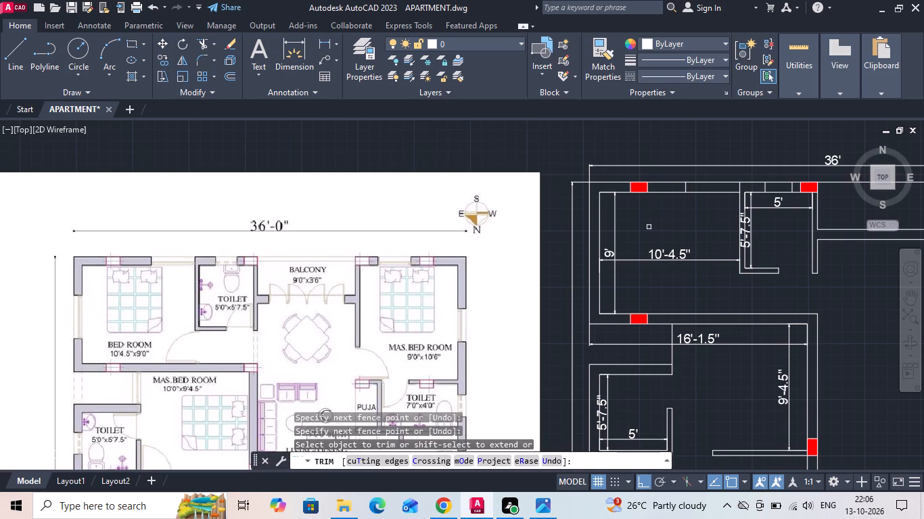
{"action": "key", "text": "Escape"}
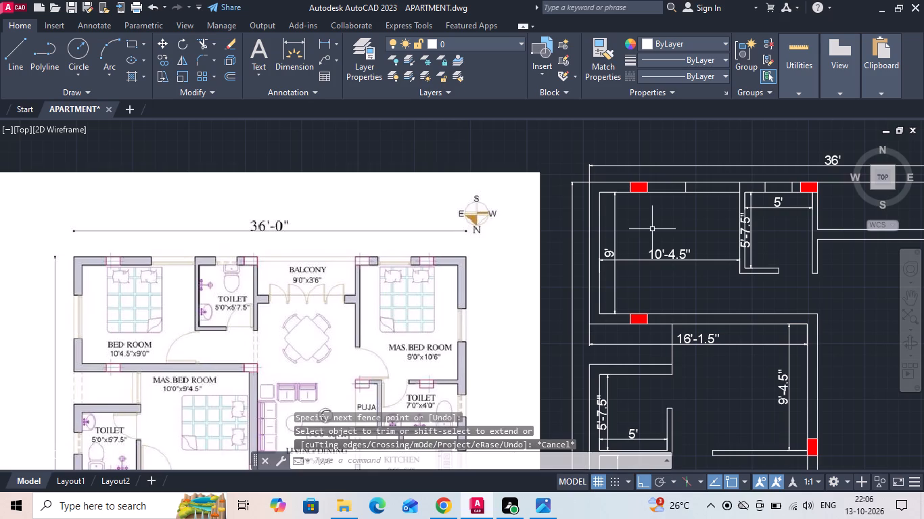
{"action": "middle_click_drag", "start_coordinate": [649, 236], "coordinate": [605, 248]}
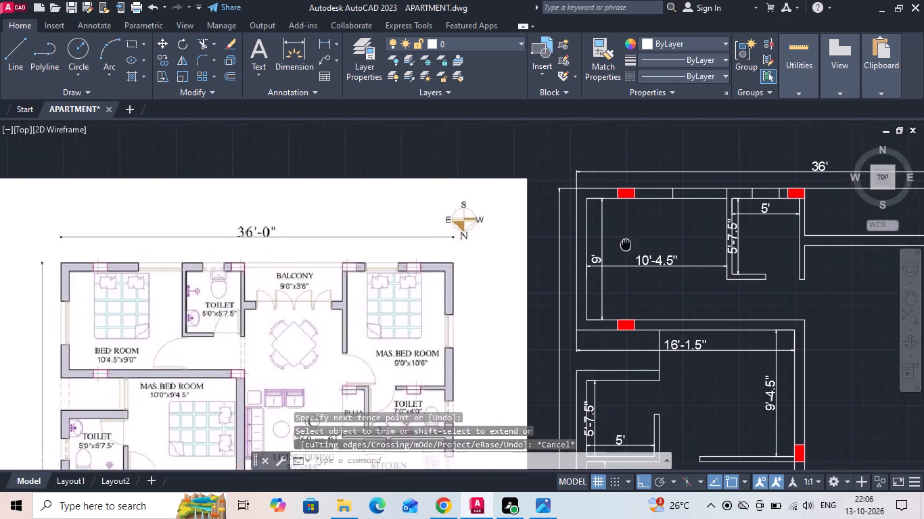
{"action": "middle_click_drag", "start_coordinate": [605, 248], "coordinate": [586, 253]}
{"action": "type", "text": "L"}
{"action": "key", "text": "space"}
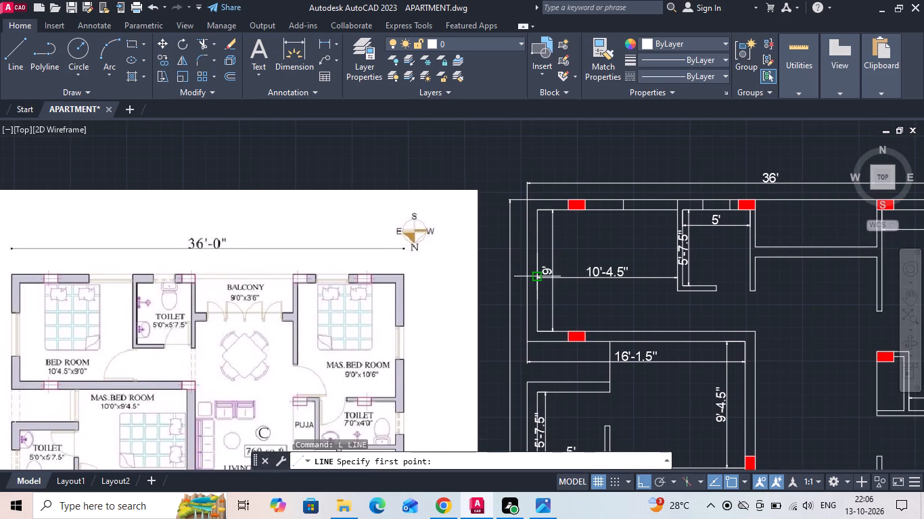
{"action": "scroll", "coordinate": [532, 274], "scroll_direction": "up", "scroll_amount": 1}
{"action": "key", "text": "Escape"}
Delete the 9' and 10'-4.5" dimensions inside flat C's top-left bedroom.
{"action": "left_click_drag", "start_coordinate": [611, 262], "coordinate": [577, 303]}
{"action": "left_click", "coordinate": [560, 313]}
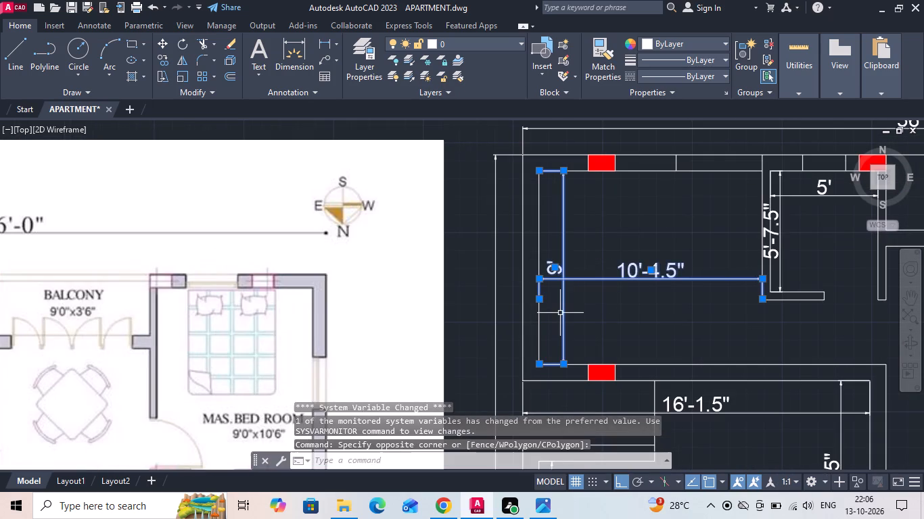
{"action": "key", "text": "Delete"}
Draw a short line across the thickness of the bedroom's left outer wall at the inner face's midpoint.
{"action": "type", "text": "L"}
{"action": "key", "text": "space"}
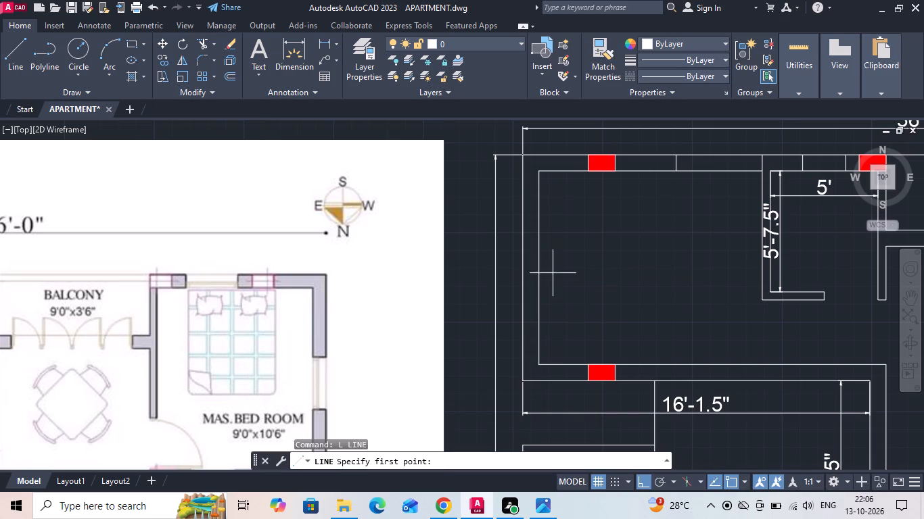
{"action": "left_click", "coordinate": [536, 270]}
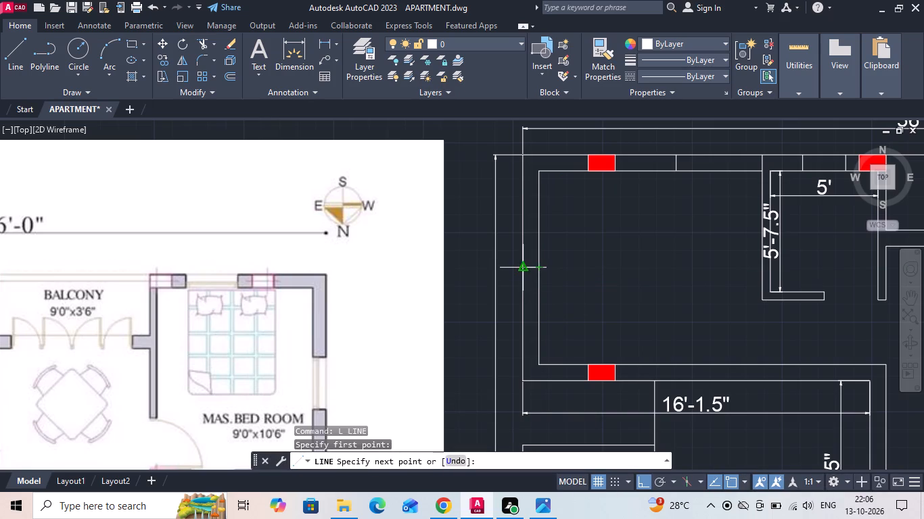
{"action": "scroll", "coordinate": [506, 270], "scroll_direction": "up", "scroll_amount": 1}
{"action": "left_click", "coordinate": [528, 265]}
{"action": "key", "text": "Escape"}
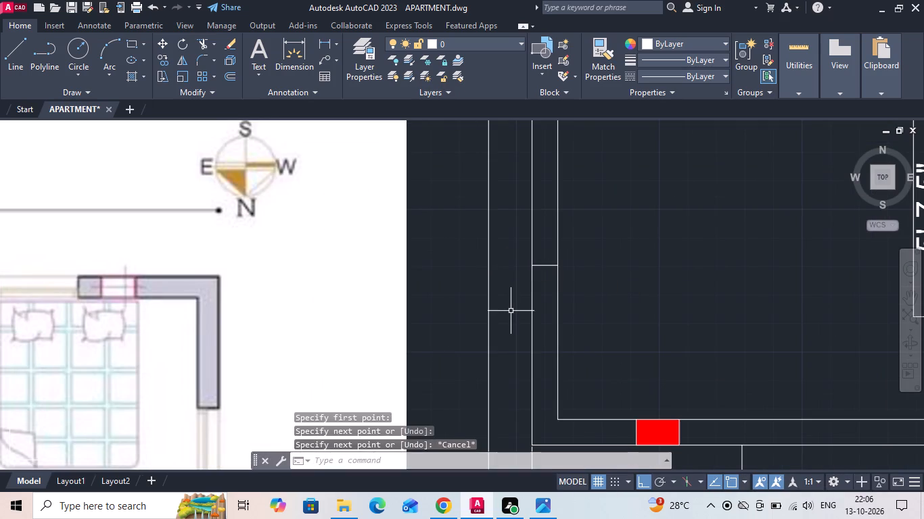
Offset the wall's midpoint line 2' both upward and downward, and delete the original middle line.
{"action": "type", "text": "O 2"}
{"action": "type", "text": "'"}
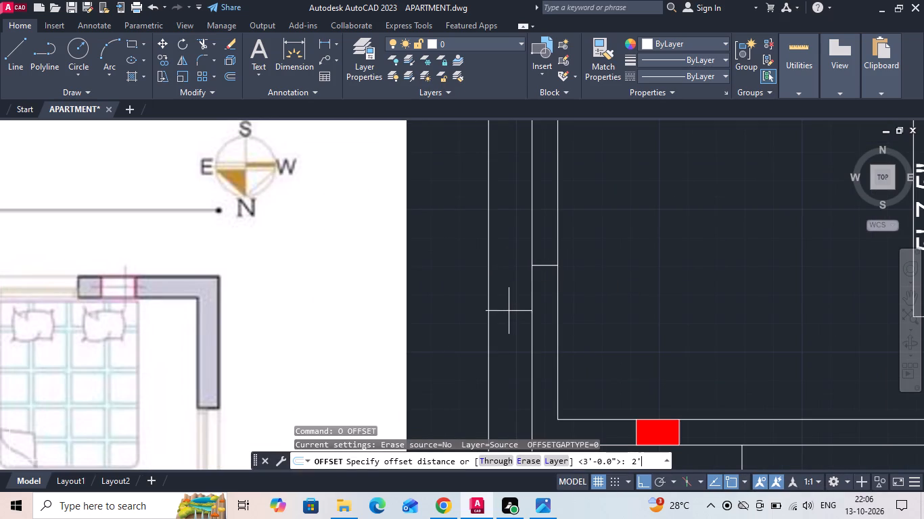
{"action": "key", "text": "space"}
{"action": "left_click", "coordinate": [546, 264]}
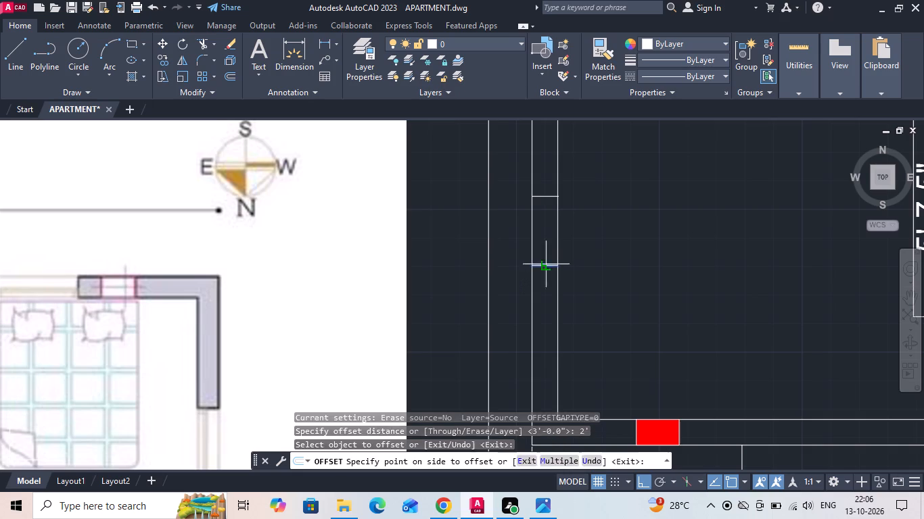
{"action": "left_click_drag", "start_coordinate": [549, 232], "coordinate": [546, 250]}
{"action": "left_click_drag", "start_coordinate": [543, 266], "coordinate": [540, 275]}
{"action": "left_click", "coordinate": [537, 310]}
{"action": "key", "text": "Escape"}
{"action": "left_click", "coordinate": [542, 266]}
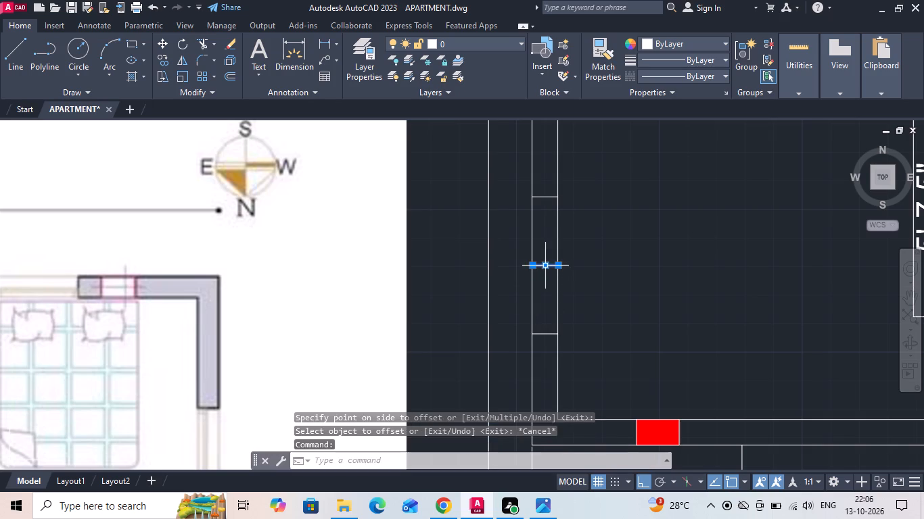
{"action": "key", "text": "Delete"}
Save the apartment drawing.
{"action": "scroll", "coordinate": [574, 304], "scroll_direction": "down", "scroll_amount": 2}
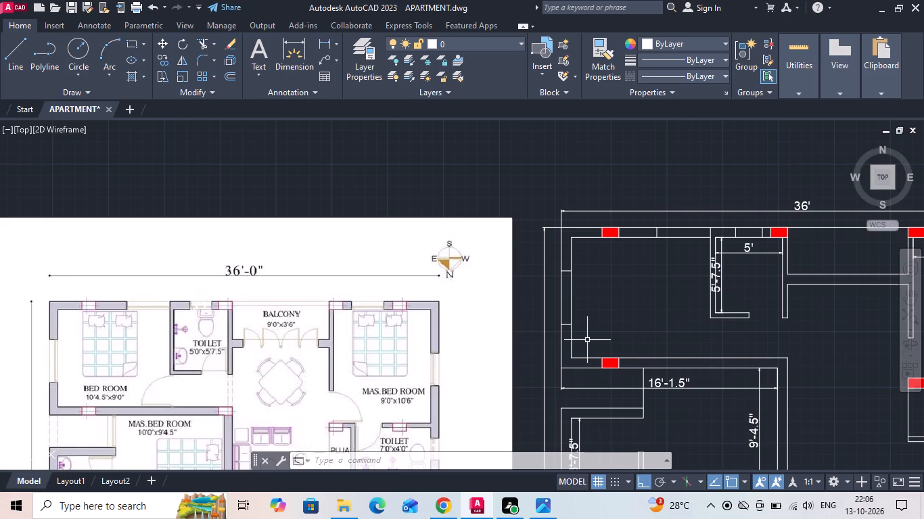
{"action": "key", "text": "ctrl+s"}
{"action": "key", "text": "ctrl+s"}
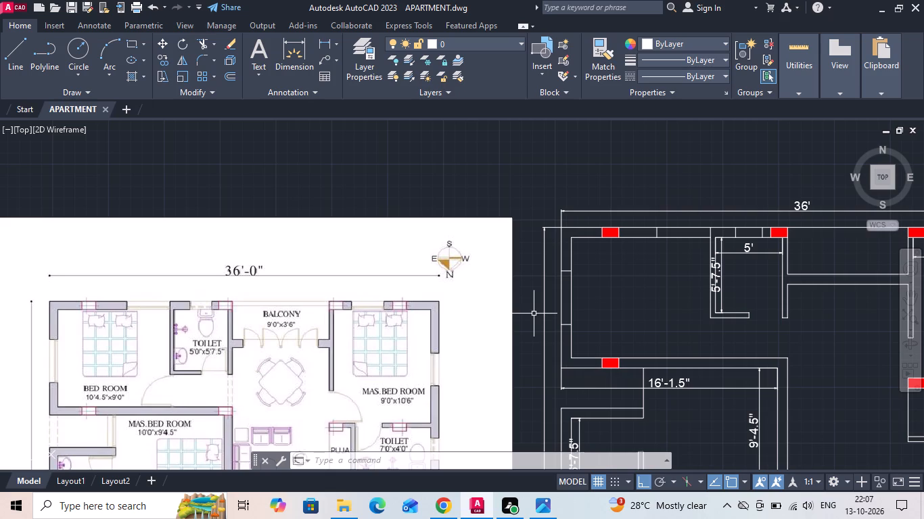
{"action": "key", "text": "Escape"}
Delete the 5' and 5'-7.5" dimensions inside flat C's toilet beside the top-left bedroom.
{"action": "left_click", "coordinate": [756, 246]}
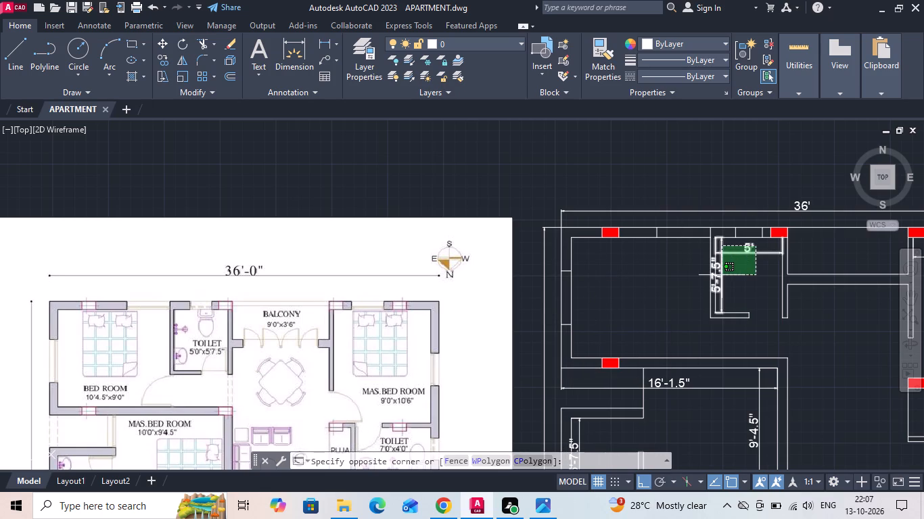
{"action": "left_click", "coordinate": [722, 275]}
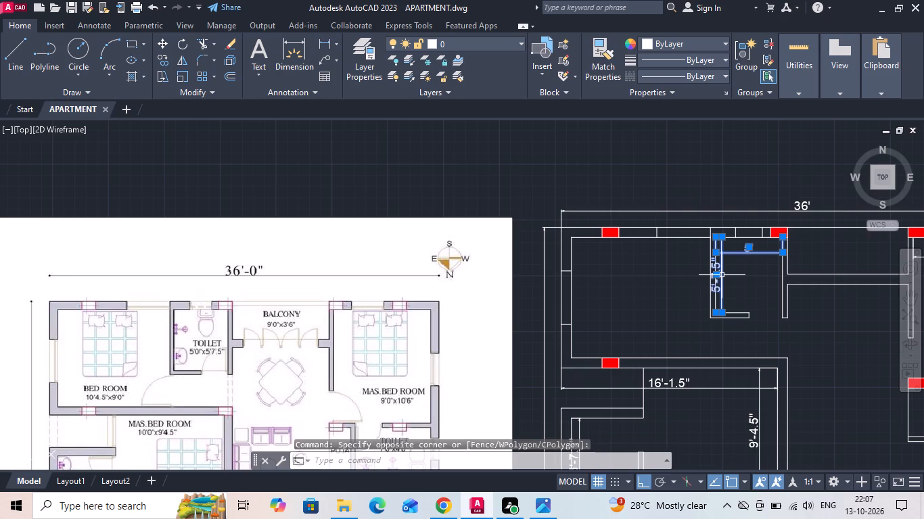
{"action": "key", "text": "Delete"}
Delete the 16'-1.5" and 9'-4.5" dimensions in flat B's master bedroom and the 5' and 5'-7.5" dimensions in its toilet.
{"action": "scroll", "coordinate": [498, 244], "scroll_direction": "down", "scroll_amount": 2}
{"action": "scroll", "coordinate": [622, 299], "scroll_direction": "up", "scroll_amount": 2}
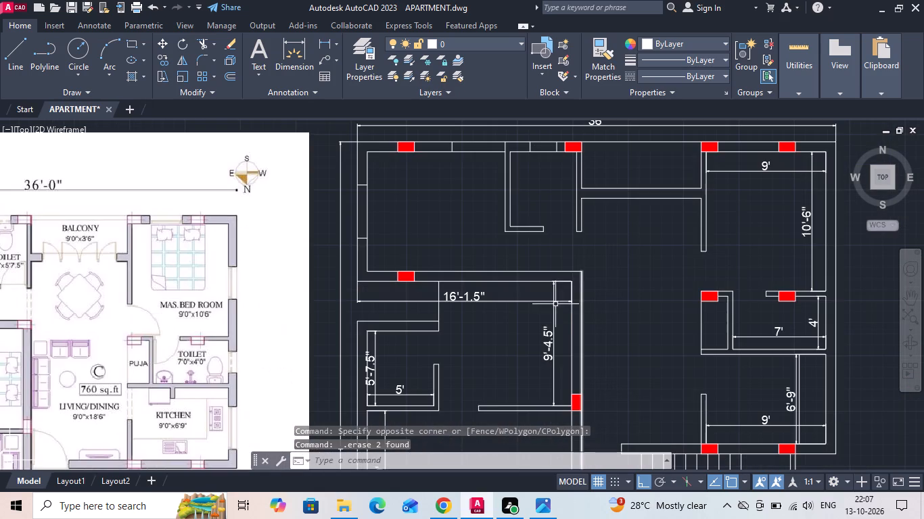
{"action": "left_click_drag", "start_coordinate": [562, 291], "coordinate": [555, 301]}
{"action": "left_click", "coordinate": [527, 320]}
{"action": "key", "text": "Delete"}
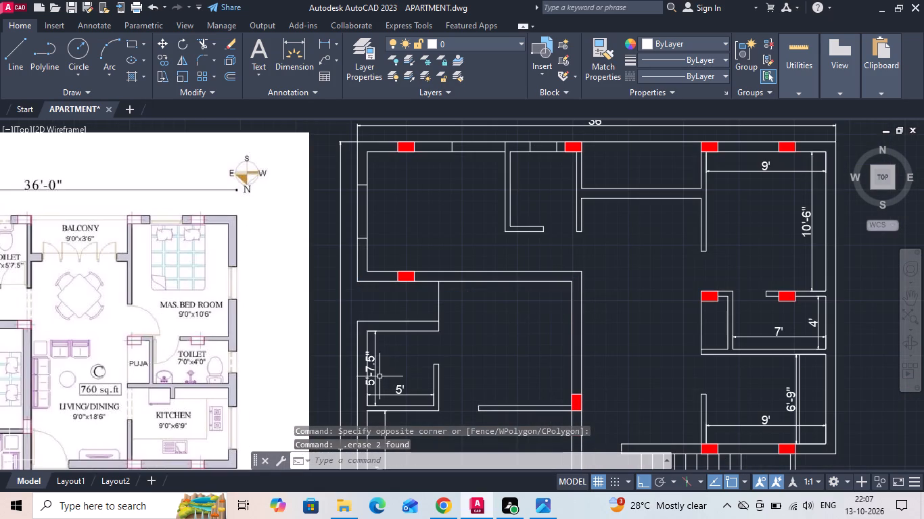
{"action": "scroll", "coordinate": [370, 407], "scroll_direction": "up", "scroll_amount": 2}
{"action": "left_click", "coordinate": [396, 384]}
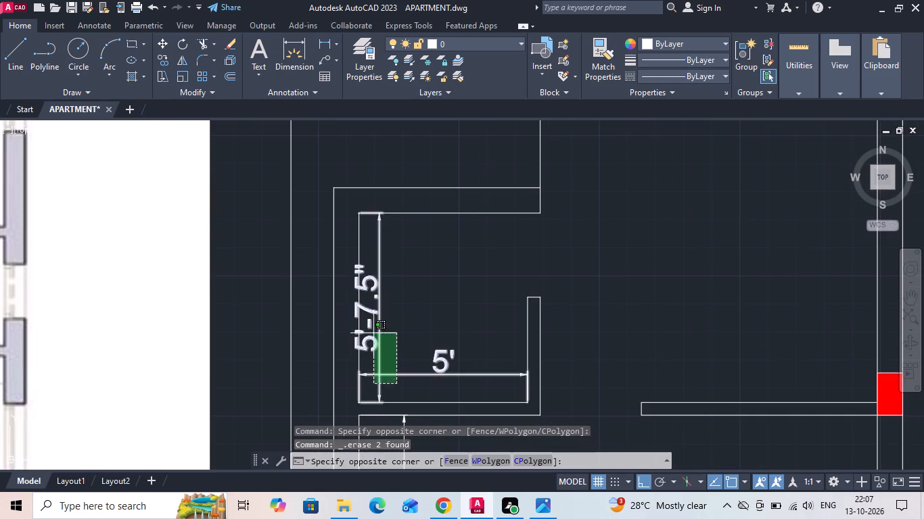
{"action": "left_click", "coordinate": [373, 333]}
{"action": "key", "text": "Delete"}
Delete the 9' dimension in flat B's living/dining room and the 4' and 5'-7.5" dimensions in the toilet below it.
{"action": "scroll", "coordinate": [394, 277], "scroll_direction": "down", "scroll_amount": 2}
{"action": "middle_click_drag", "start_coordinate": [484, 346], "coordinate": [494, 192]}
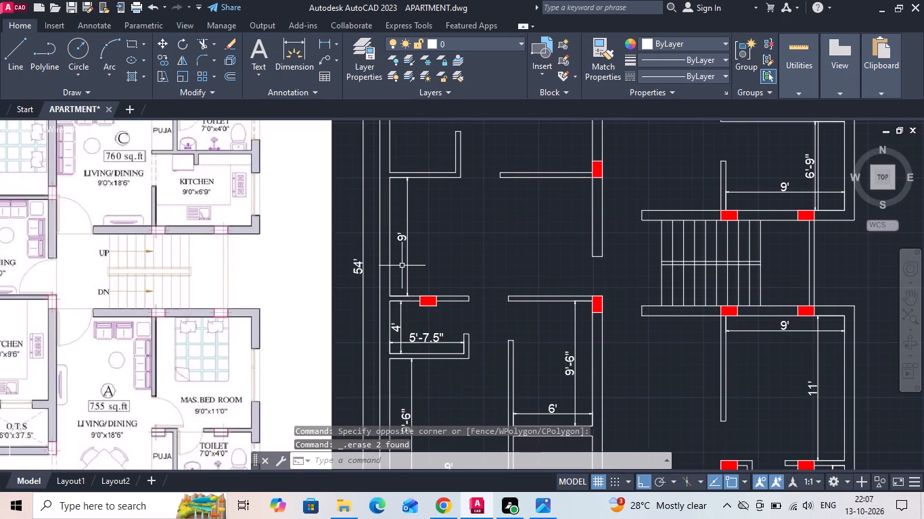
{"action": "left_click", "coordinate": [405, 251]}
{"action": "left_click", "coordinate": [399, 231]}
{"action": "key", "text": "Delete"}
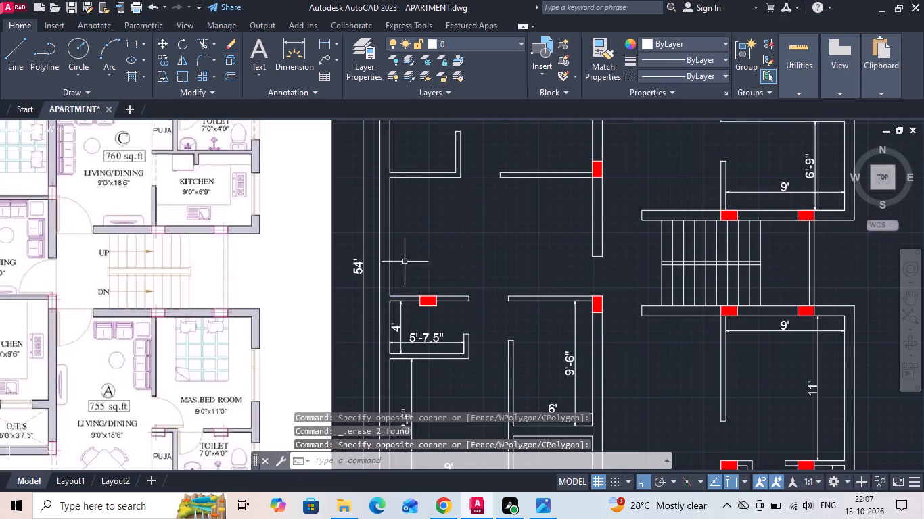
{"action": "scroll", "coordinate": [422, 352], "scroll_direction": "up", "scroll_amount": 3}
{"action": "left_click", "coordinate": [370, 339]}
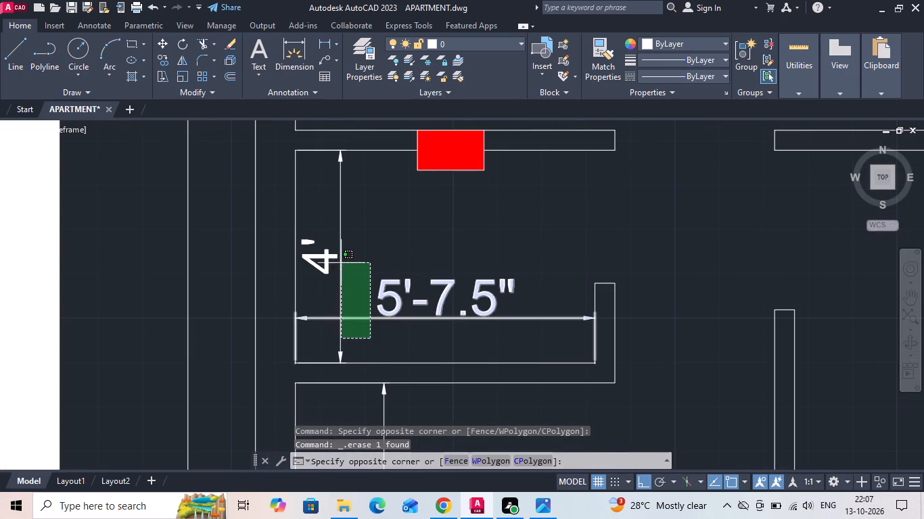
{"action": "left_click", "coordinate": [340, 261]}
{"action": "key", "text": "Delete"}
Delete the 9' and 9'-6" dimensions in flat B's lower bedroom and the 6' and 9'-6" dimensions in its kitchen.
{"action": "scroll", "coordinate": [336, 239], "scroll_direction": "down", "scroll_amount": 3}
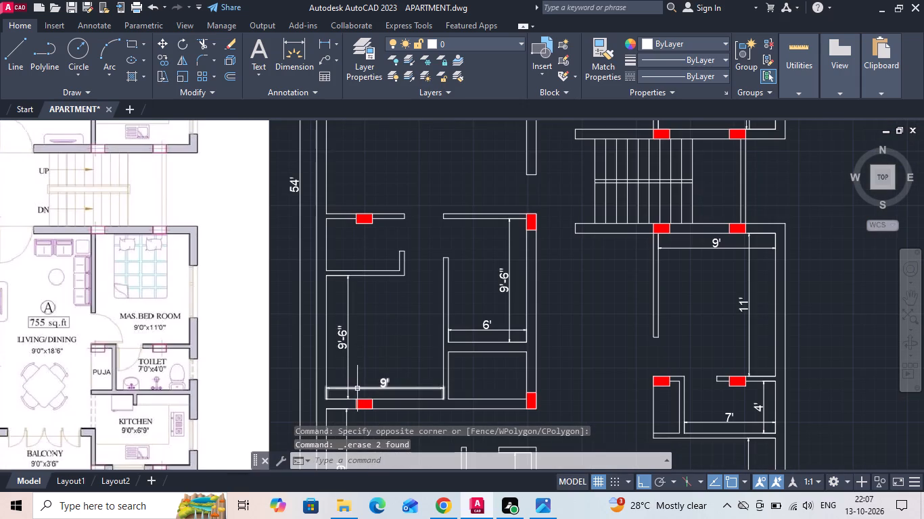
{"action": "scroll", "coordinate": [354, 391], "scroll_direction": "up", "scroll_amount": 2}
{"action": "left_click_drag", "start_coordinate": [354, 403], "coordinate": [345, 366]}
{"action": "left_click", "coordinate": [321, 241]}
{"action": "key", "text": "Delete"}
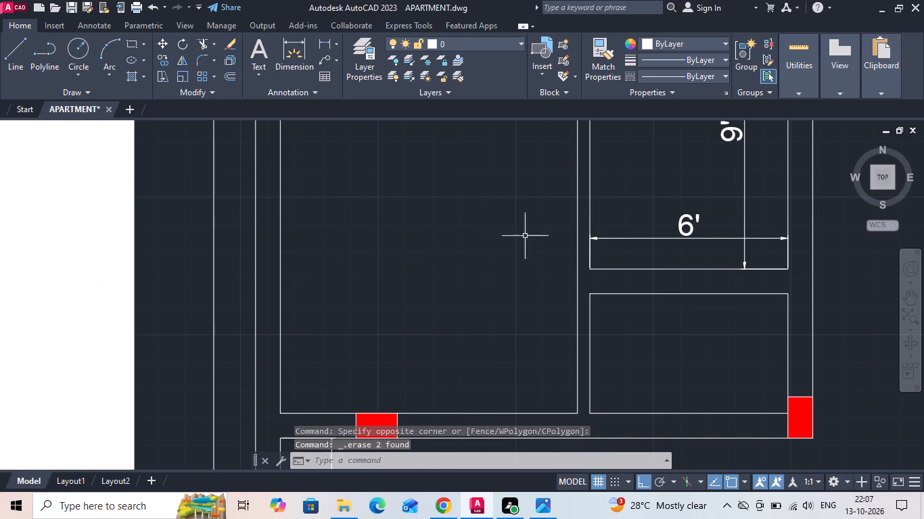
{"action": "left_click_drag", "start_coordinate": [744, 216], "coordinate": [743, 222]}
{"action": "left_click_drag", "start_coordinate": [695, 247], "coordinate": [691, 234]}
{"action": "left_click", "coordinate": [677, 203]}
{"action": "key", "text": "Delete"}
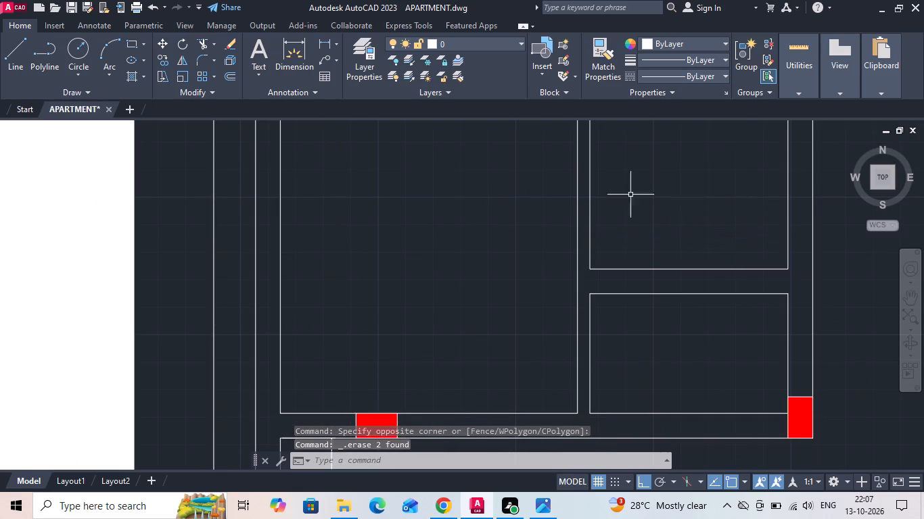
Delete the 9' and 10'-4.5" dimensions in flat A's bottom-left bedroom and the 5' and 5'-7.5" dimensions in the adjoining toilet.
{"action": "scroll", "coordinate": [494, 199], "scroll_direction": "down", "scroll_amount": 3}
{"action": "scroll", "coordinate": [436, 303], "scroll_direction": "up", "scroll_amount": 2}
{"action": "left_click_drag", "start_coordinate": [436, 314], "coordinate": [424, 331]}
{"action": "left_click", "coordinate": [408, 364]}
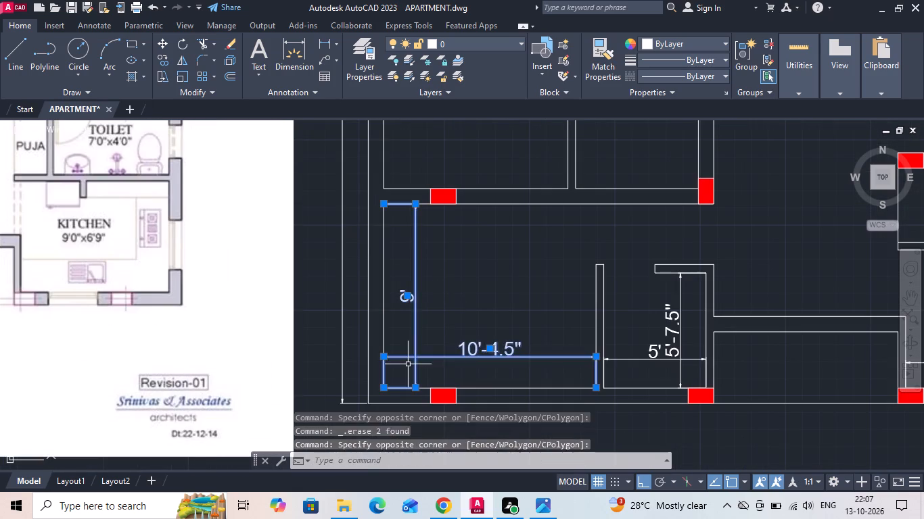
{"action": "key", "text": "Delete"}
{"action": "left_click", "coordinate": [687, 368]}
{"action": "left_click", "coordinate": [668, 339]}
{"action": "key", "text": "Delete"}
Delete the two dimensions inside flat A's kitchen at the plan's bottom-right corner.
{"action": "scroll", "coordinate": [475, 318], "scroll_direction": "down", "scroll_amount": 2}
{"action": "scroll", "coordinate": [676, 335], "scroll_direction": "up", "scroll_amount": 3}
{"action": "left_click_drag", "start_coordinate": [710, 320], "coordinate": [687, 332]}
{"action": "left_click", "coordinate": [666, 342]}
{"action": "key", "text": "Delete"}
Delete the 7' and 4' dimensions in flat A's right-hand toilet and the 9' and 11' dimensions in its master bedroom.
{"action": "scroll", "coordinate": [616, 366], "scroll_direction": "down", "scroll_amount": 1}
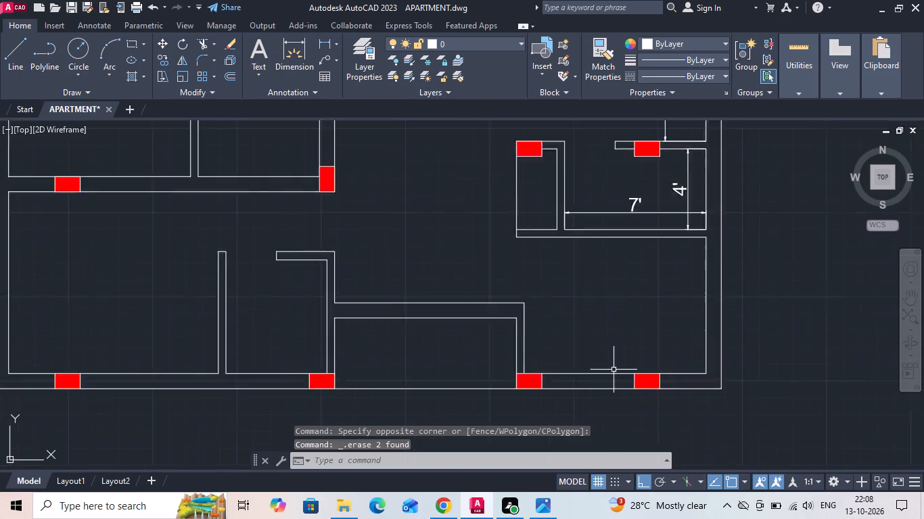
{"action": "scroll", "coordinate": [613, 372], "scroll_direction": "down", "scroll_amount": 2}
{"action": "scroll", "coordinate": [624, 269], "scroll_direction": "up", "scroll_amount": 2}
{"action": "left_click_drag", "start_coordinate": [669, 355], "coordinate": [656, 365]}
{"action": "left_click", "coordinate": [624, 377]}
{"action": "key", "text": "Delete"}
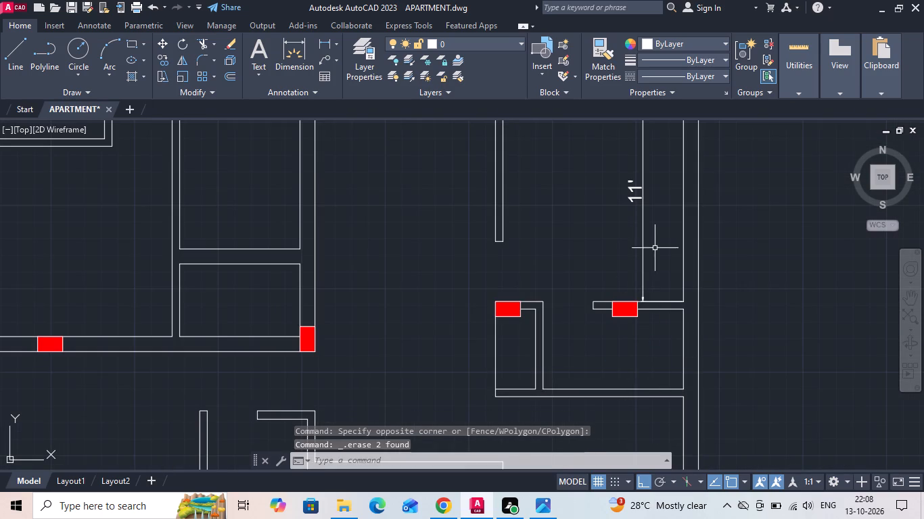
{"action": "middle_click_drag", "start_coordinate": [655, 245], "coordinate": [634, 341]}
{"action": "left_click_drag", "start_coordinate": [643, 195], "coordinate": [597, 212]}
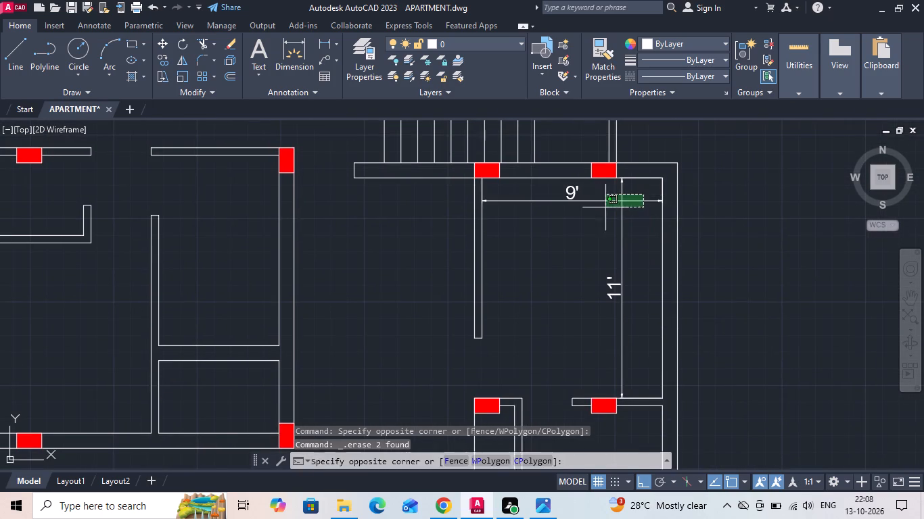
{"action": "left_click", "coordinate": [587, 224]}
{"action": "key", "text": "Delete"}
Delete the 9' and 6'-9" dimensions and the stray vertical line inside flat C's kitchen above the staircase.
{"action": "scroll", "coordinate": [563, 347], "scroll_direction": "down", "scroll_amount": 2}
{"action": "scroll", "coordinate": [585, 218], "scroll_direction": "up", "scroll_amount": 2}
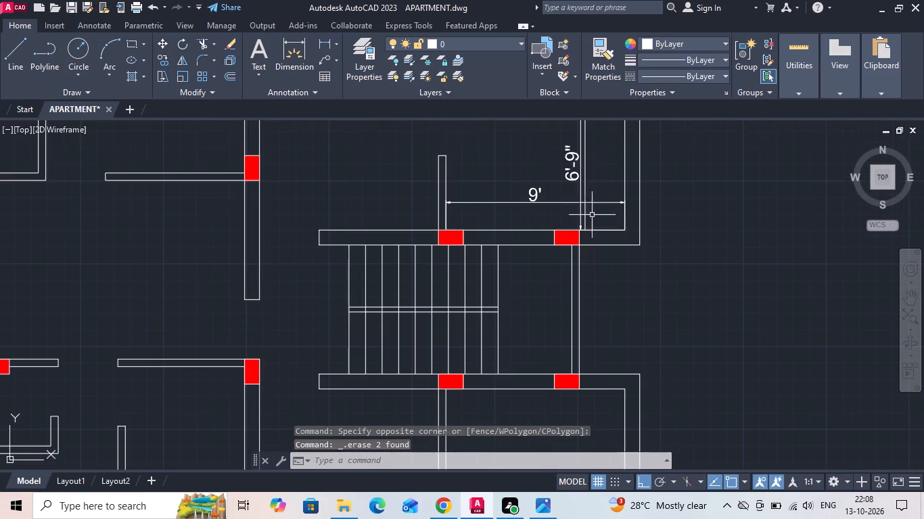
{"action": "left_click_drag", "start_coordinate": [595, 191], "coordinate": [566, 199]}
{"action": "left_click", "coordinate": [541, 211]}
{"action": "key", "text": "Delete"}
Delete the 7' and 4' dimensions in flat C's right-hand toilet and the 9' and 10'-6" dimensions in its master bedroom.
{"action": "scroll", "coordinate": [545, 273], "scroll_direction": "down", "scroll_amount": 2}
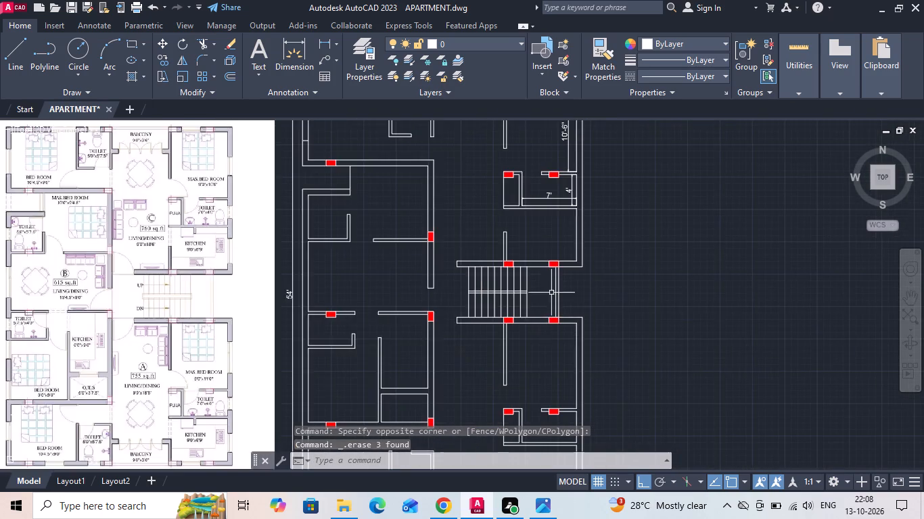
{"action": "scroll", "coordinate": [564, 195], "scroll_direction": "up", "scroll_amount": 3}
{"action": "left_click_drag", "start_coordinate": [601, 187], "coordinate": [593, 199]}
{"action": "left_click", "coordinate": [562, 221]}
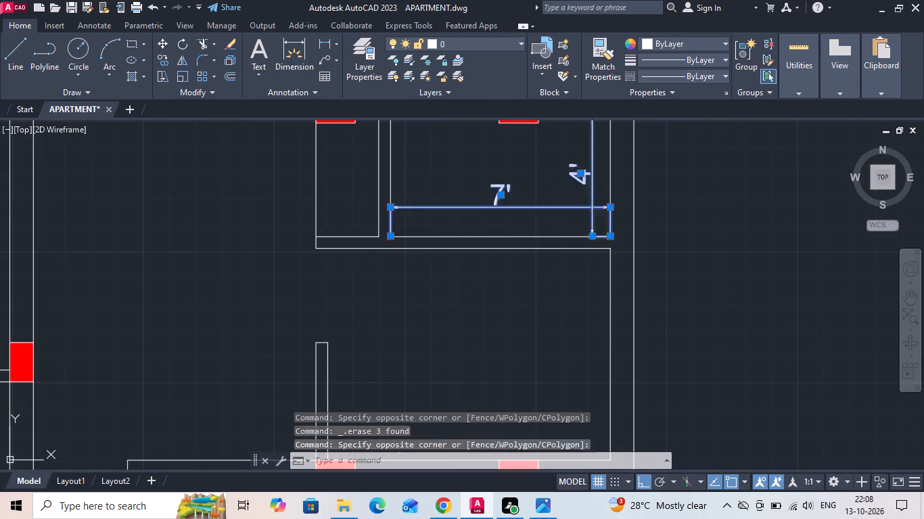
{"action": "key", "text": "Delete"}
{"action": "scroll", "coordinate": [528, 257], "scroll_direction": "down", "scroll_amount": 3}
{"action": "scroll", "coordinate": [530, 176], "scroll_direction": "up", "scroll_amount": 2}
{"action": "left_click_drag", "start_coordinate": [543, 138], "coordinate": [503, 160]}
{"action": "left_click", "coordinate": [487, 172]}
{"action": "key", "text": "Delete"}
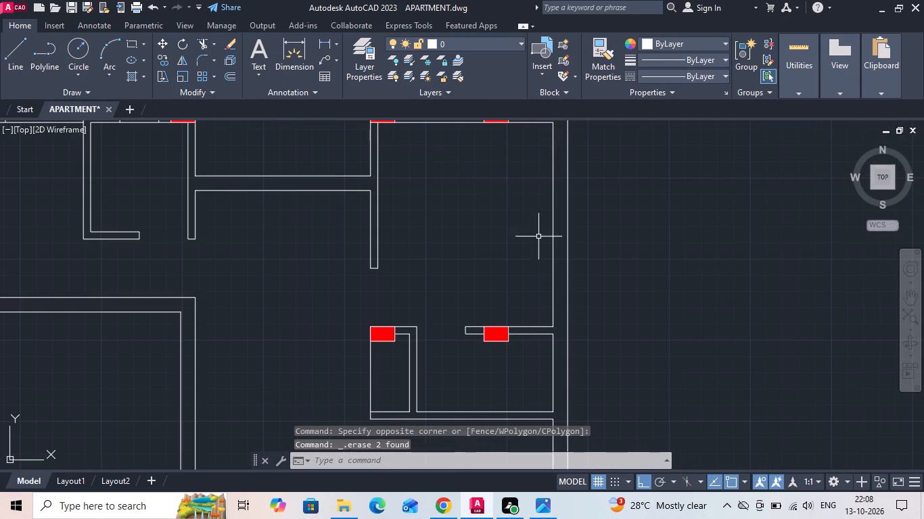
Offset the short vertical wall line beside flat B's master bedroom 9" toward the outer recess.
{"action": "scroll", "coordinate": [630, 266], "scroll_direction": "down", "scroll_amount": 2}
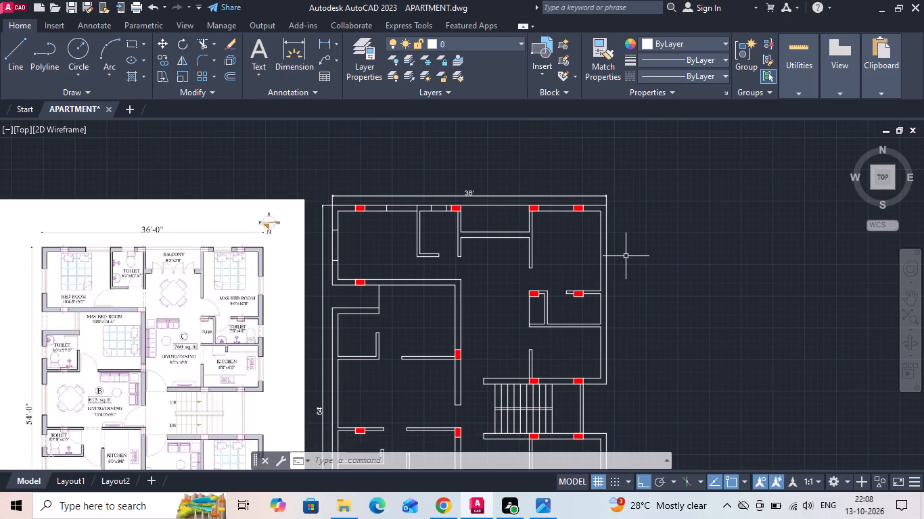
{"action": "scroll", "coordinate": [387, 303], "scroll_direction": "up", "scroll_amount": 2}
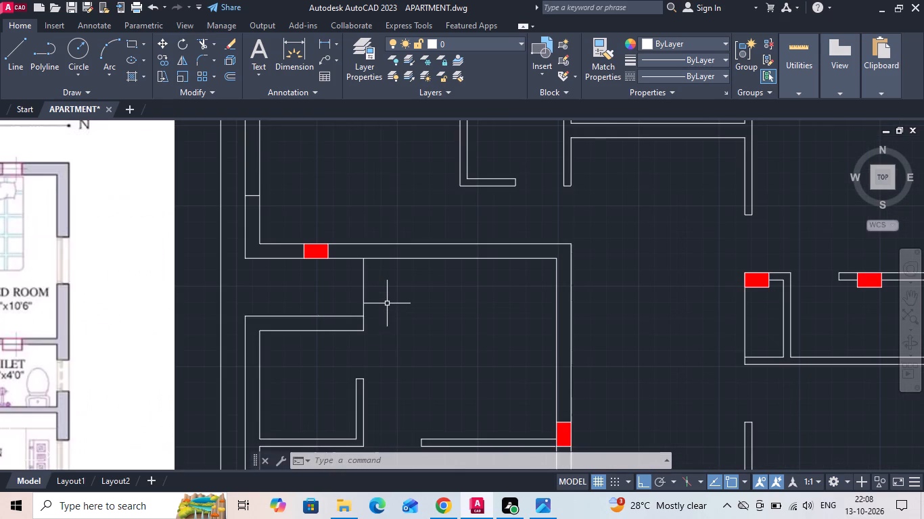
{"action": "type", "text": "O 9"}
{"action": "key", "text": "space"}
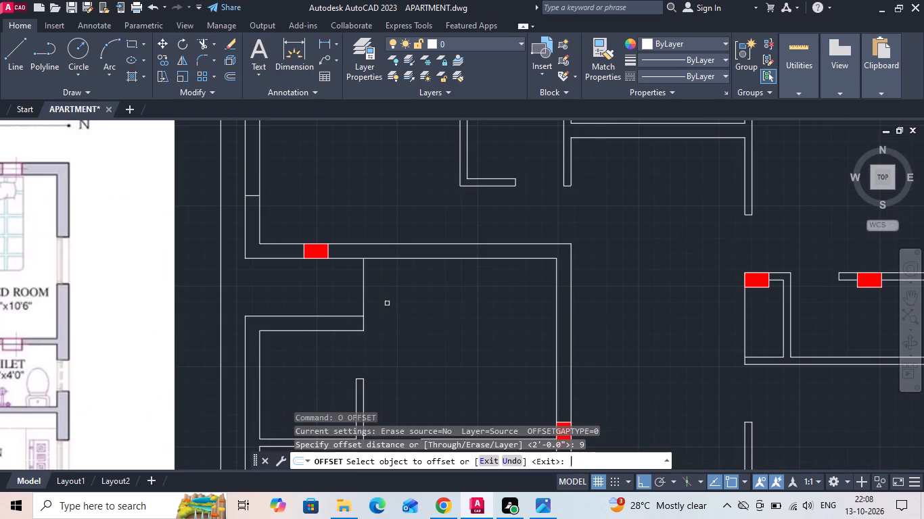
{"action": "left_click_drag", "start_coordinate": [364, 290], "coordinate": [355, 294]}
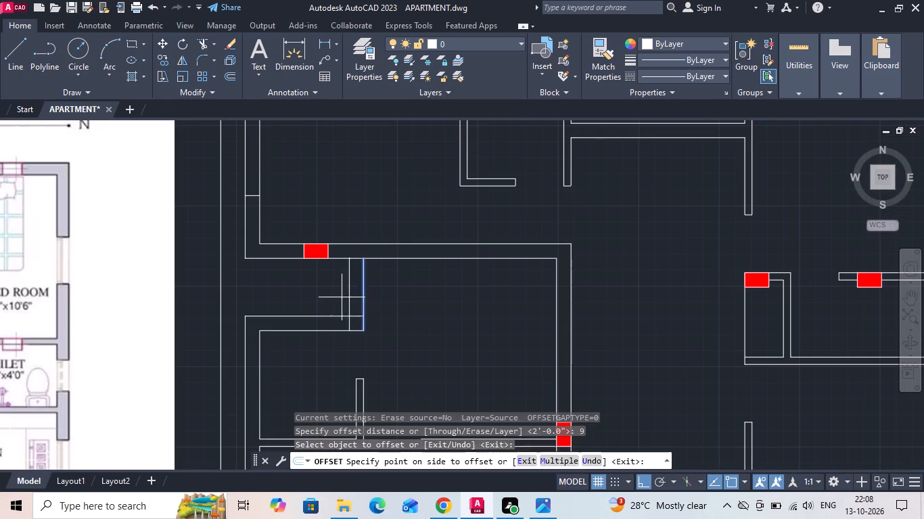
{"action": "left_click", "coordinate": [338, 297]}
{"action": "key", "text": "Escape"}
Trim the new wall line's excess where it crosses the thickness of flat B's upper toilet wall.
{"action": "type", "text": "TR"}
{"action": "key", "text": "space"}
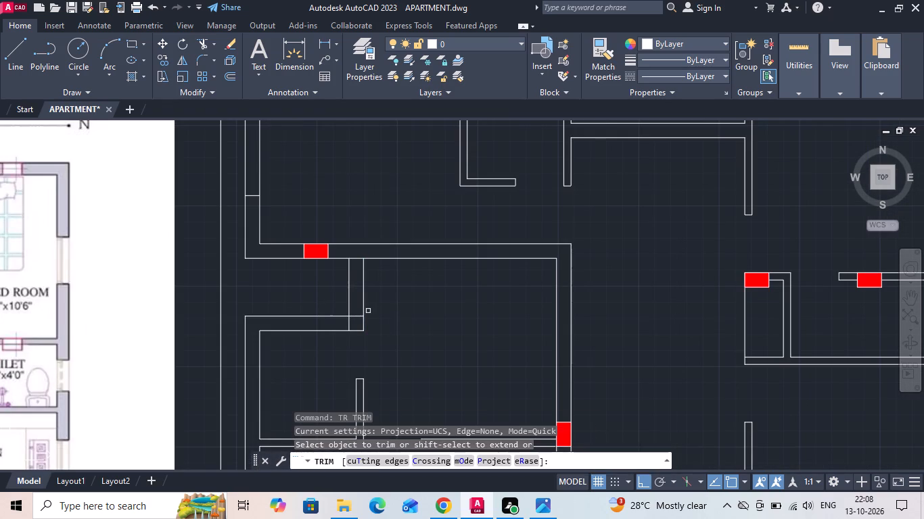
{"action": "left_click", "coordinate": [350, 324]}
{"action": "scroll", "coordinate": [402, 312], "scroll_direction": "down", "scroll_amount": 1}
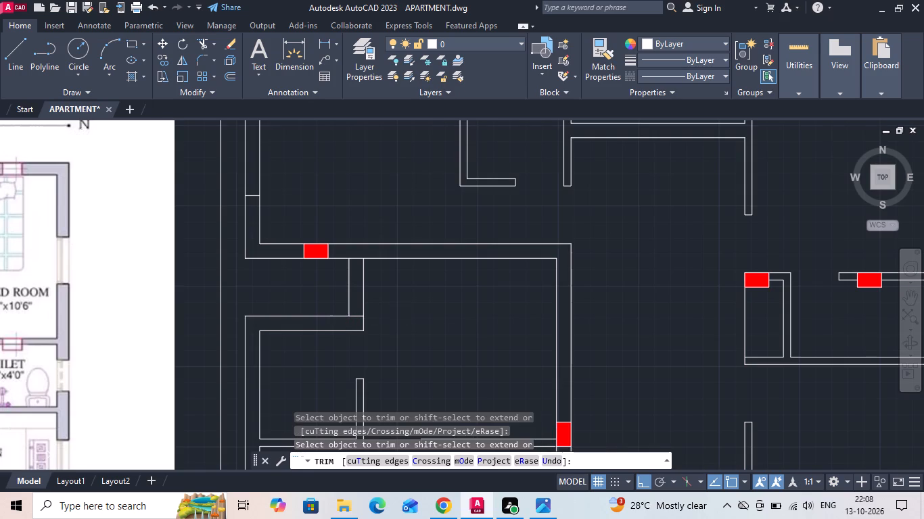
{"action": "scroll", "coordinate": [402, 312], "scroll_direction": "down", "scroll_amount": 1}
{"action": "middle_click_drag", "start_coordinate": [414, 322], "coordinate": [465, 217]}
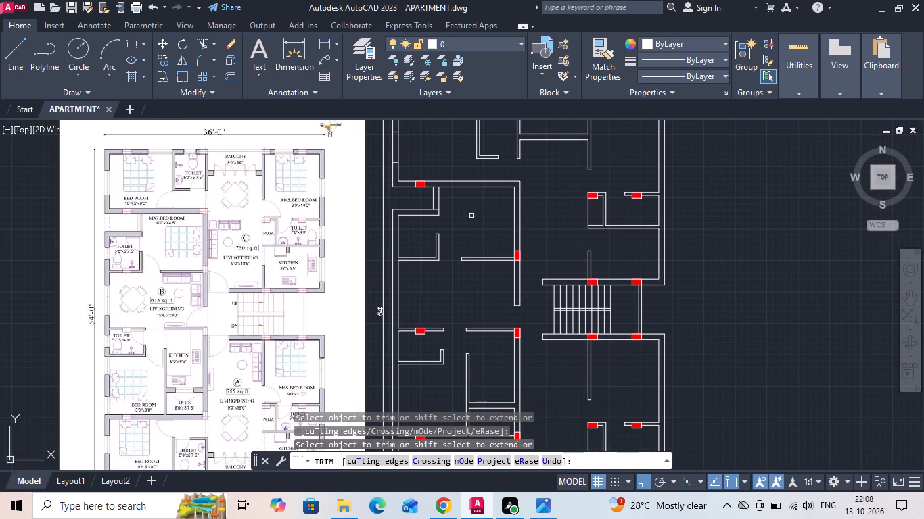
{"action": "key", "text": "Escape"}
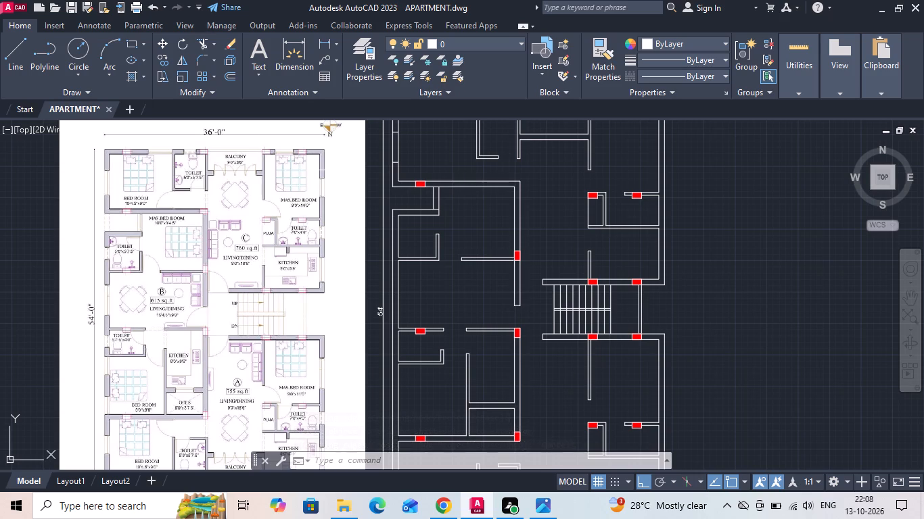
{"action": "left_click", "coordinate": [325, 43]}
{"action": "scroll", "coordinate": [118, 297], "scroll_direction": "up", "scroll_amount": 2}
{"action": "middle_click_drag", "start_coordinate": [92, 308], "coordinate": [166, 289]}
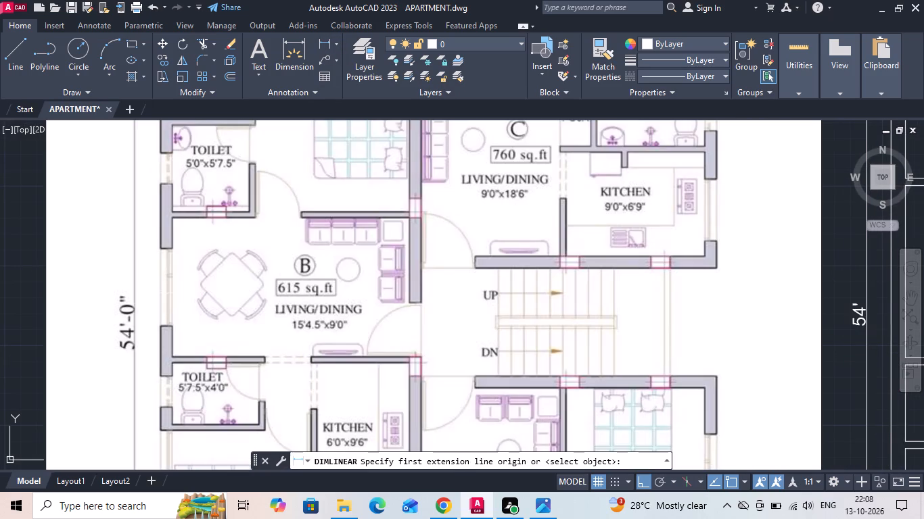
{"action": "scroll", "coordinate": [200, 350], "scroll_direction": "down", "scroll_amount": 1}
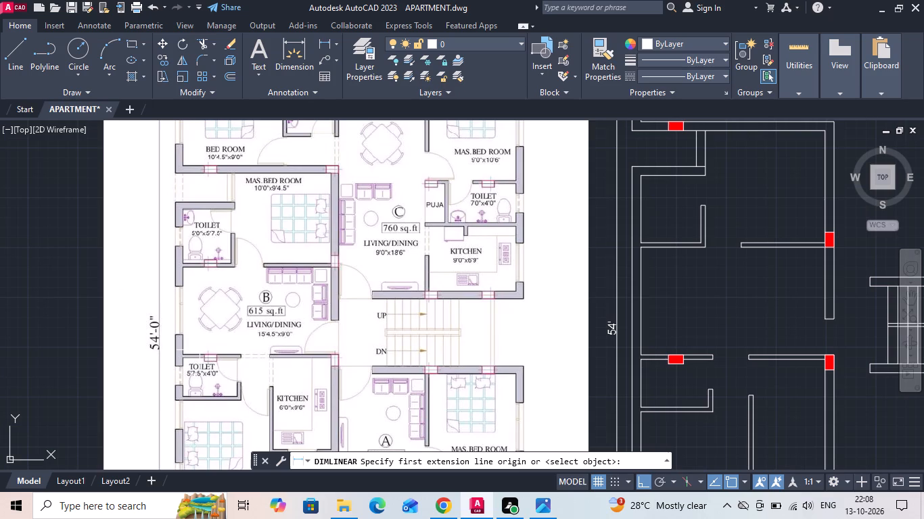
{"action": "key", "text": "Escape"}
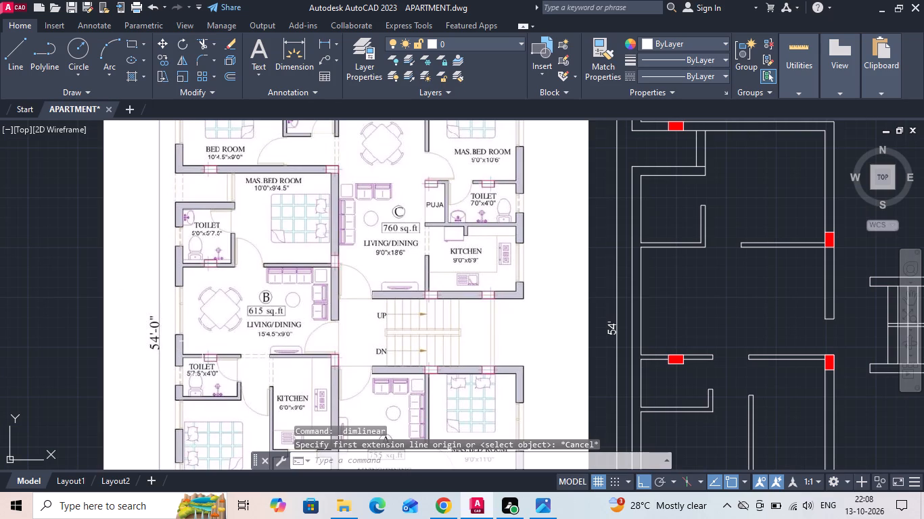
Draw a short line across the outer wall of flat B's upper toilet at the inner face's midpoint.
{"action": "middle_click_drag", "start_coordinate": [581, 243], "coordinate": [489, 294]}
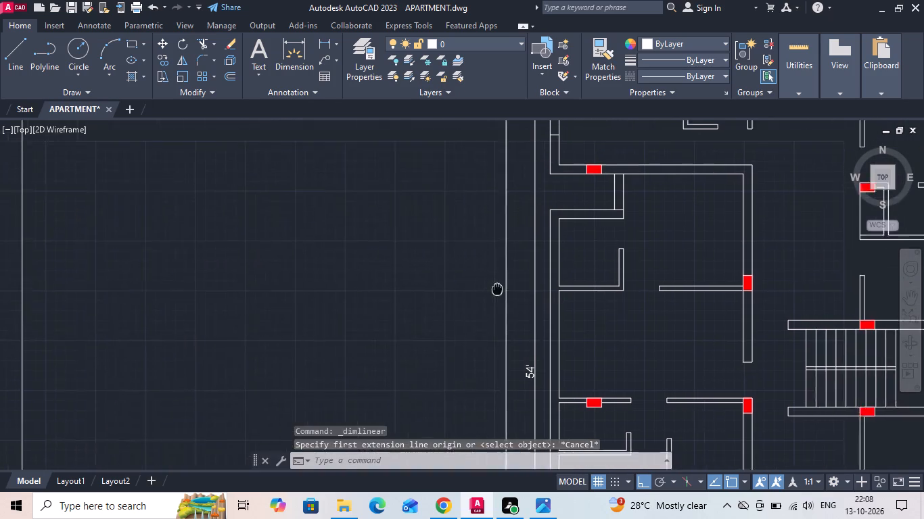
{"action": "middle_click_drag", "start_coordinate": [489, 294], "coordinate": [478, 303]}
{"action": "type", "text": "L"}
{"action": "key", "text": "space"}
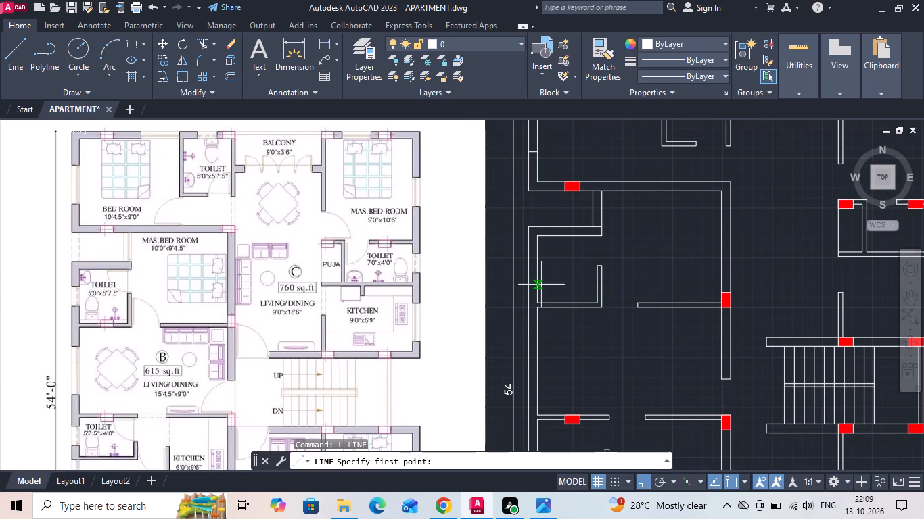
{"action": "left_click", "coordinate": [540, 276]}
{"action": "scroll", "coordinate": [530, 271], "scroll_direction": "up", "scroll_amount": 3}
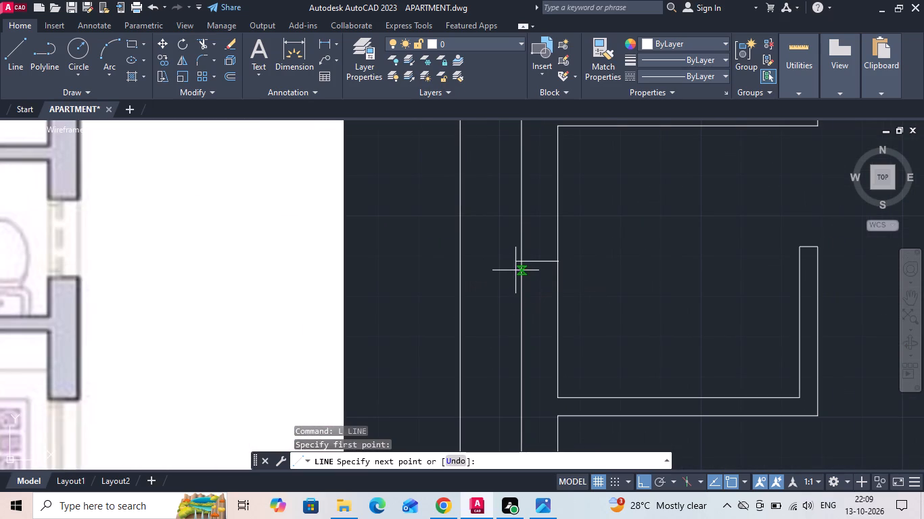
{"action": "left_click", "coordinate": [518, 262]}
{"action": "key", "text": "Escape"}
Offset the midpoint line in the outer wall of flat B's upper toilet 12" to both sides.
{"action": "type", "text": "O"}
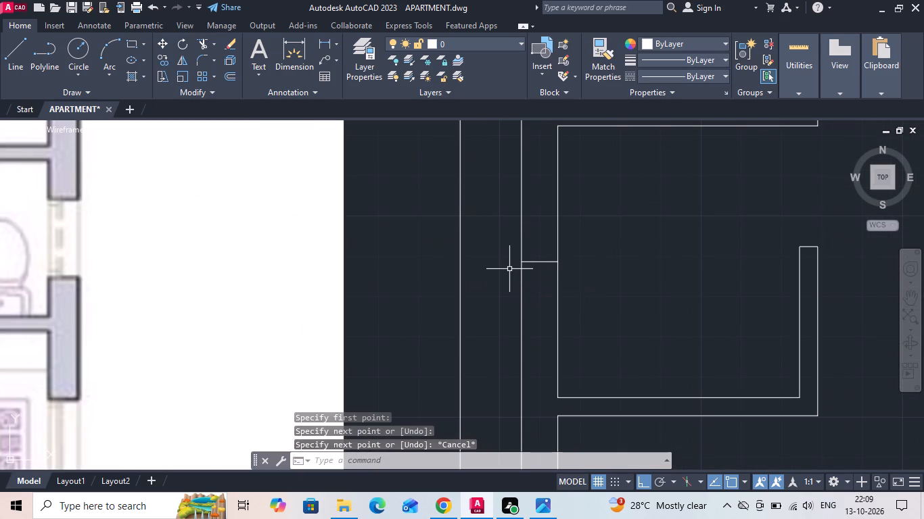
{"action": "key", "text": "space"}
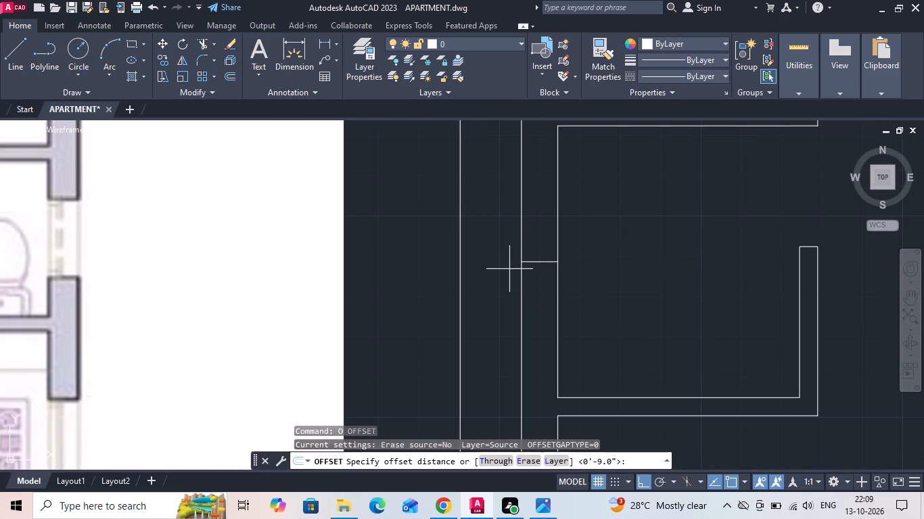
{"action": "type", "text": "12"}
{"action": "key", "text": "space"}
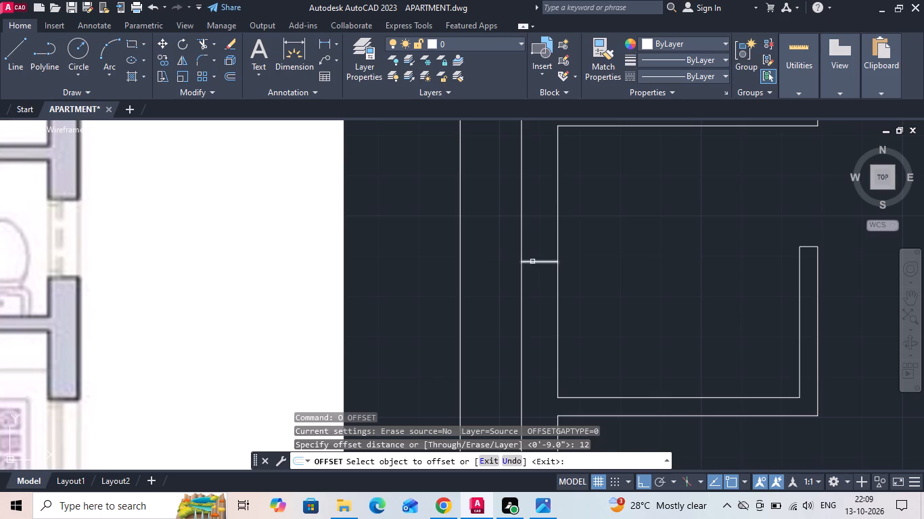
{"action": "left_click", "coordinate": [532, 262]}
{"action": "left_click", "coordinate": [535, 228]}
{"action": "left_click", "coordinate": [536, 261]}
{"action": "left_click", "coordinate": [540, 264]}
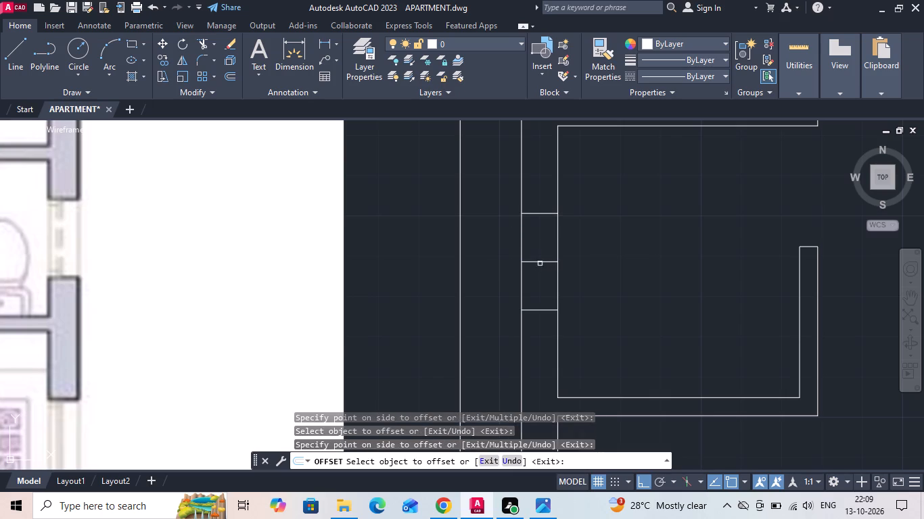
{"action": "key", "text": "Escape"}
Delete the midpoint line between the two new window edges in the upper toilet's outer wall.
{"action": "left_click", "coordinate": [540, 264]}
{"action": "key", "text": "Delete"}
Copy the upper toilet's two window edge lines down to the midpoint of flat B's living/dining outer wall.
{"action": "scroll", "coordinate": [506, 252], "scroll_direction": "down", "scroll_amount": 2}
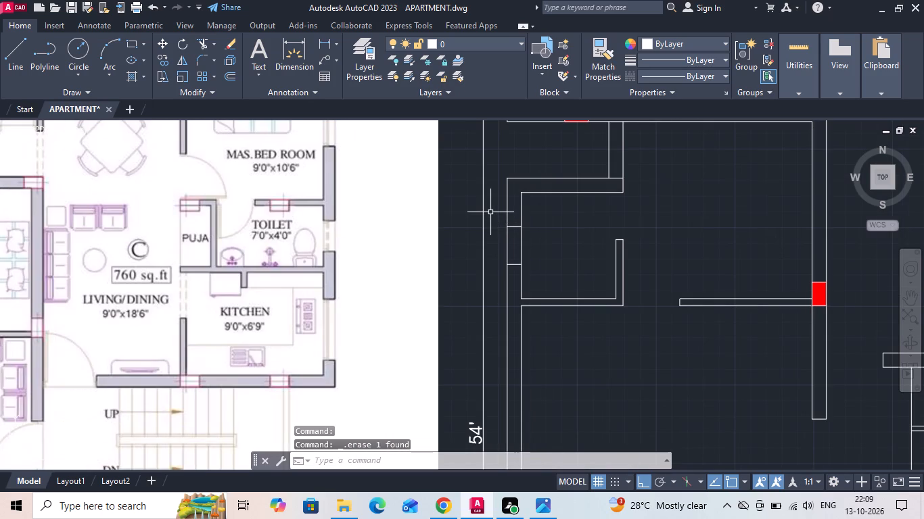
{"action": "left_click_drag", "start_coordinate": [500, 219], "coordinate": [504, 238]}
{"action": "left_click", "coordinate": [549, 279]}
{"action": "right_click", "coordinate": [549, 277]}
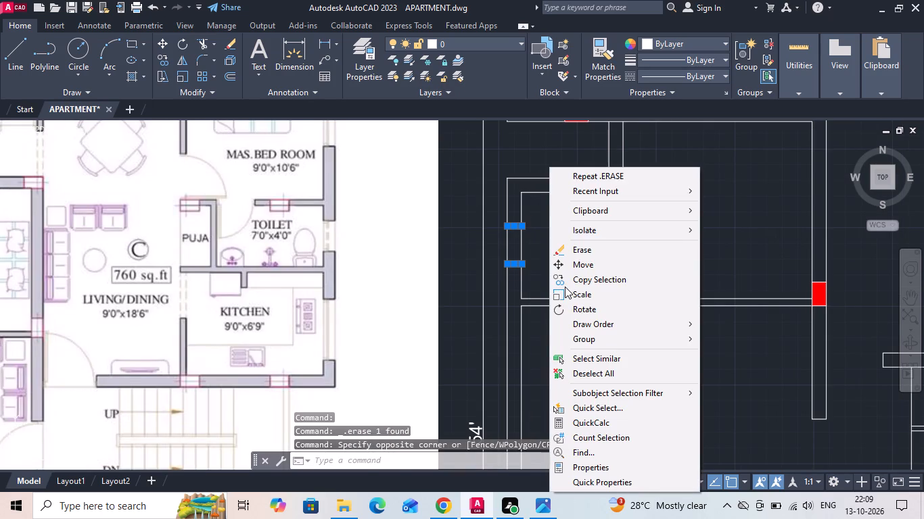
{"action": "left_click", "coordinate": [568, 283]}
{"action": "left_click", "coordinate": [526, 249]}
{"action": "scroll", "coordinate": [525, 249], "scroll_direction": "down", "scroll_amount": 2}
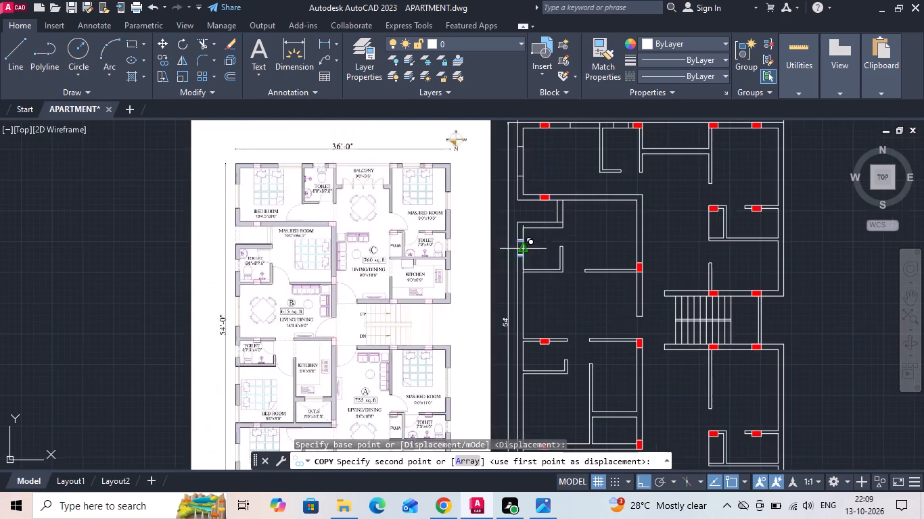
{"action": "scroll", "coordinate": [530, 308], "scroll_direction": "up", "scroll_amount": 2}
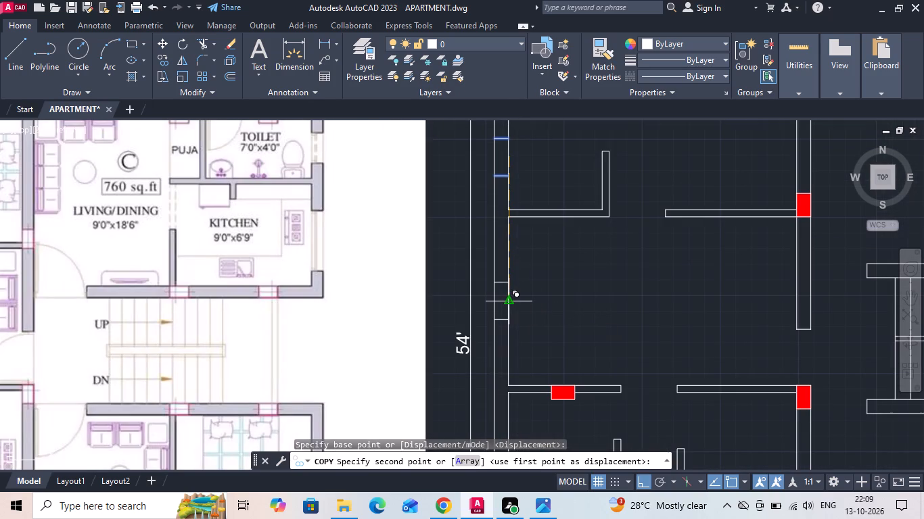
{"action": "left_click", "coordinate": [508, 301]}
{"action": "key", "text": "Escape"}
Move the upper window edge line in flat B's living/dining outer wall up 1'6".
{"action": "left_click", "coordinate": [505, 281]}
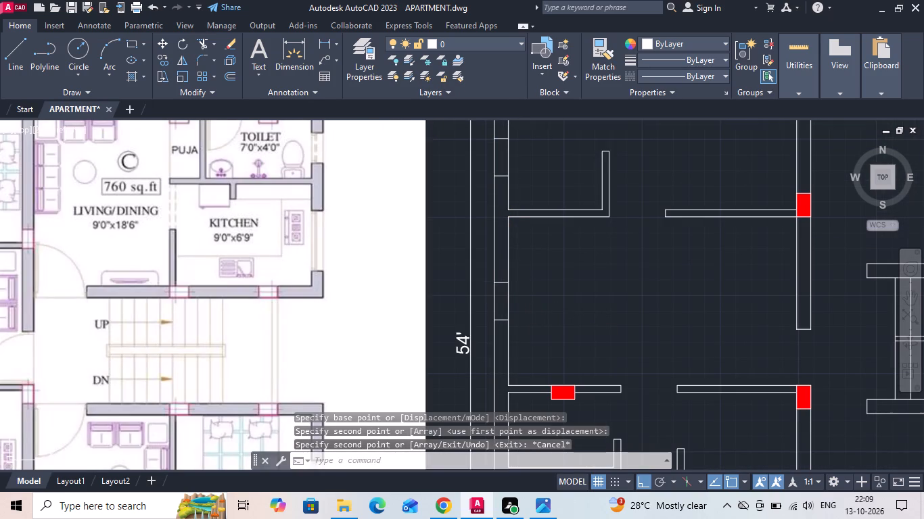
{"action": "right_click", "coordinate": [505, 281]}
{"action": "left_click", "coordinate": [536, 245]}
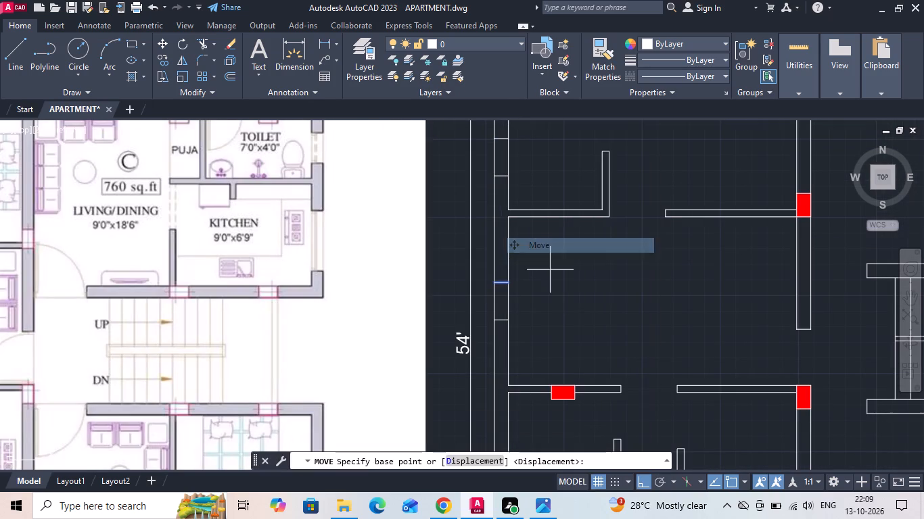
{"action": "left_click", "coordinate": [596, 325]}
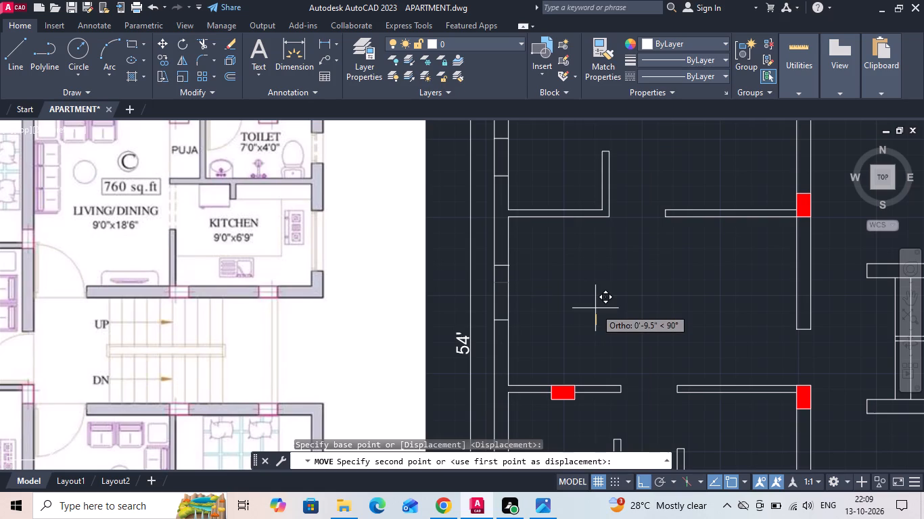
{"action": "type", "text": "1'"}
{"action": "type", "text": "6"}
{"action": "key", "text": "space"}
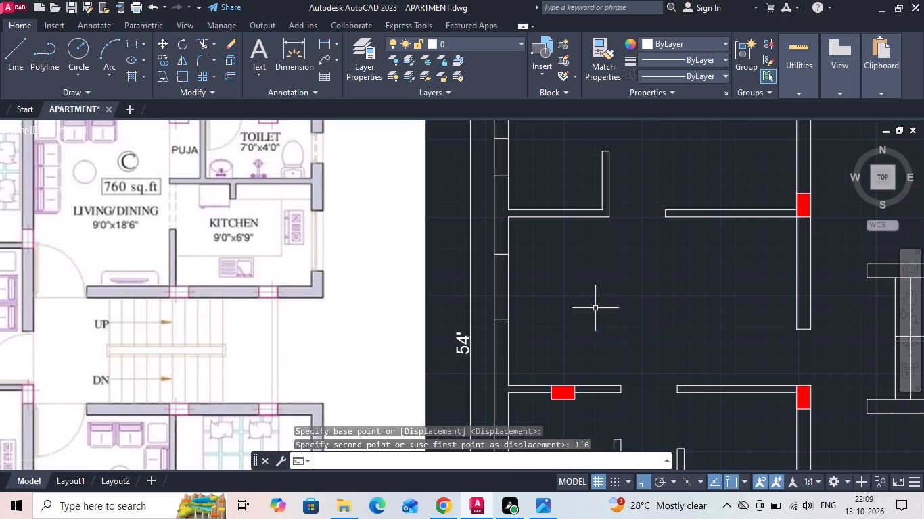
Move the lower window edge line in flat B's living/dining outer wall down 1'6".
{"action": "left_click", "coordinate": [501, 319]}
{"action": "right_click", "coordinate": [501, 319]}
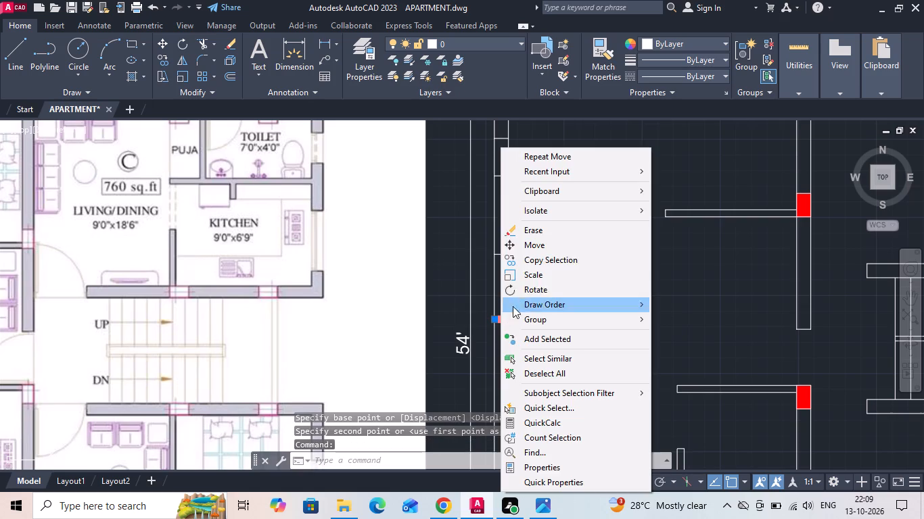
{"action": "left_click", "coordinate": [534, 251]}
{"action": "left_click_drag", "start_coordinate": [584, 287], "coordinate": [579, 301]}
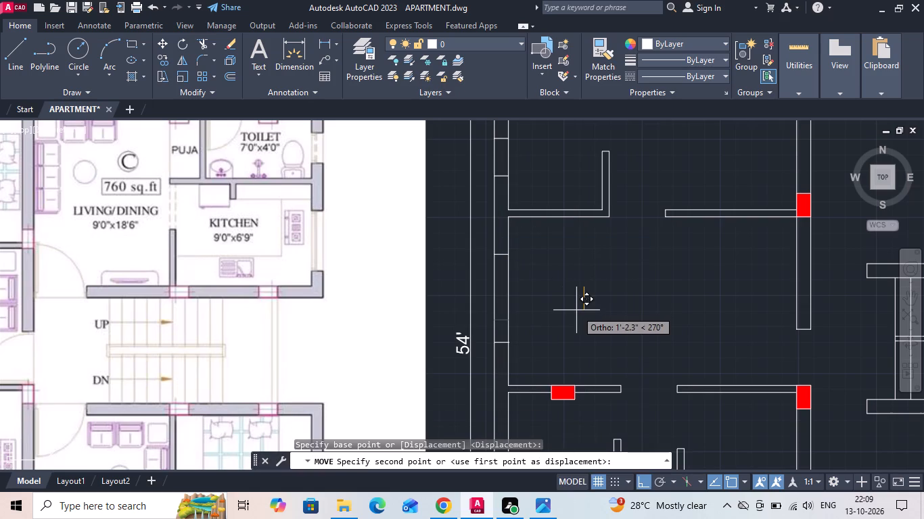
{"action": "key", "text": "1"}
{"action": "key", "text": "apostrophe"}
{"action": "type", "text": "6"}
{"action": "key", "text": "space"}
Copy the upper toilet's two window edge lines to the midpoint of the outer wall of flat B's lower toilet.
{"action": "middle_click_drag", "start_coordinate": [584, 318], "coordinate": [690, 305]}
{"action": "scroll", "coordinate": [690, 305], "scroll_direction": "down", "scroll_amount": 1}
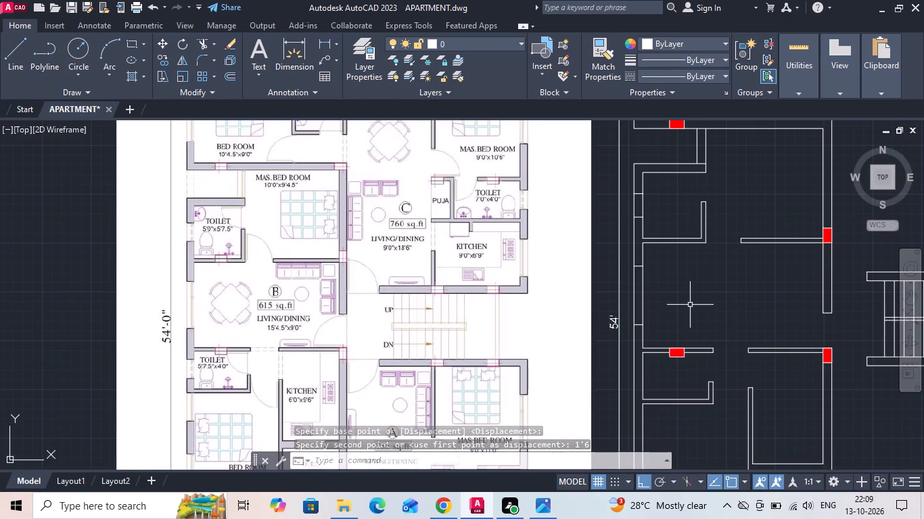
{"action": "scroll", "coordinate": [638, 225], "scroll_direction": "up", "scroll_amount": 1}
{"action": "left_click", "coordinate": [623, 222]}
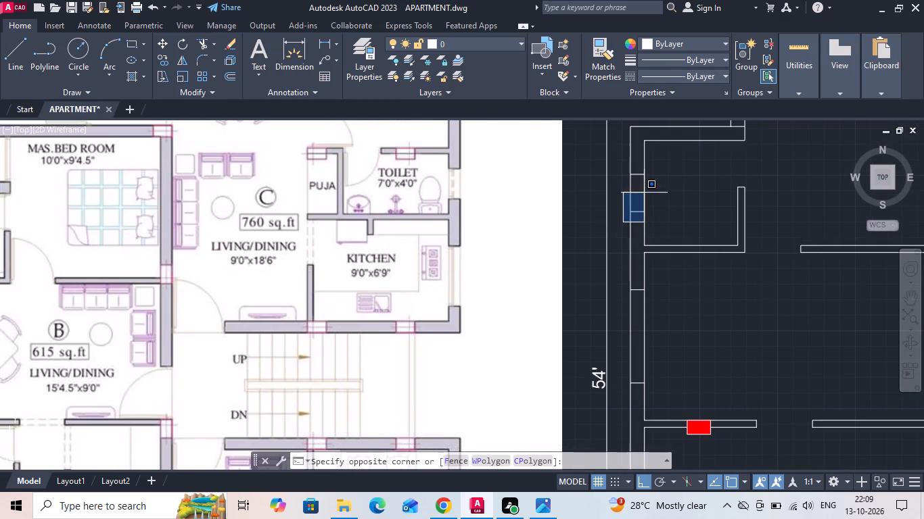
{"action": "left_click", "coordinate": [660, 166]}
{"action": "right_click", "coordinate": [655, 167]}
{"action": "left_click", "coordinate": [676, 276]}
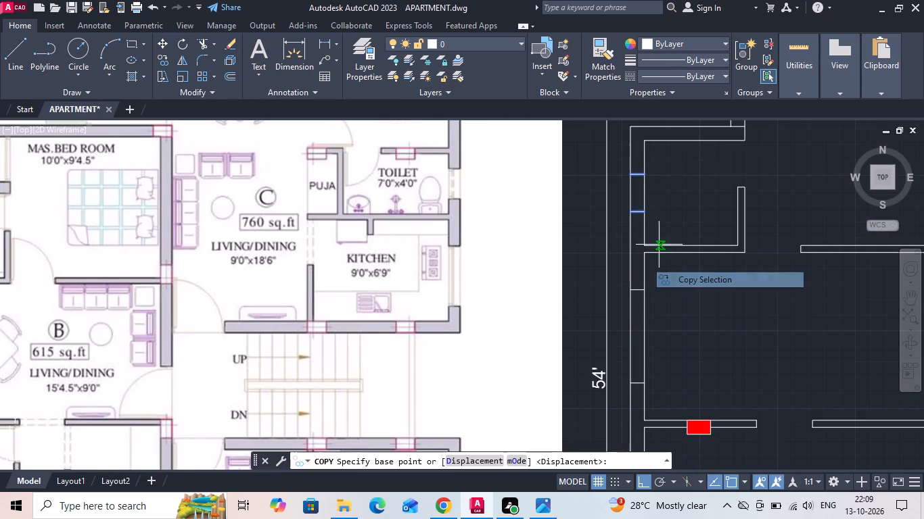
{"action": "left_click", "coordinate": [642, 193]}
{"action": "scroll", "coordinate": [642, 193], "scroll_direction": "down", "scroll_amount": 1}
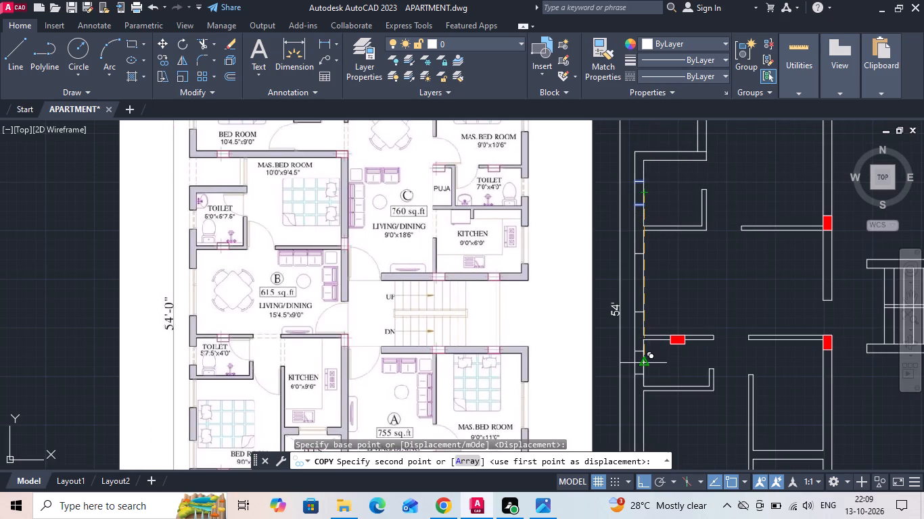
{"action": "left_click", "coordinate": [647, 366]}
{"action": "middle_click_drag", "start_coordinate": [647, 366], "coordinate": [657, 257]}
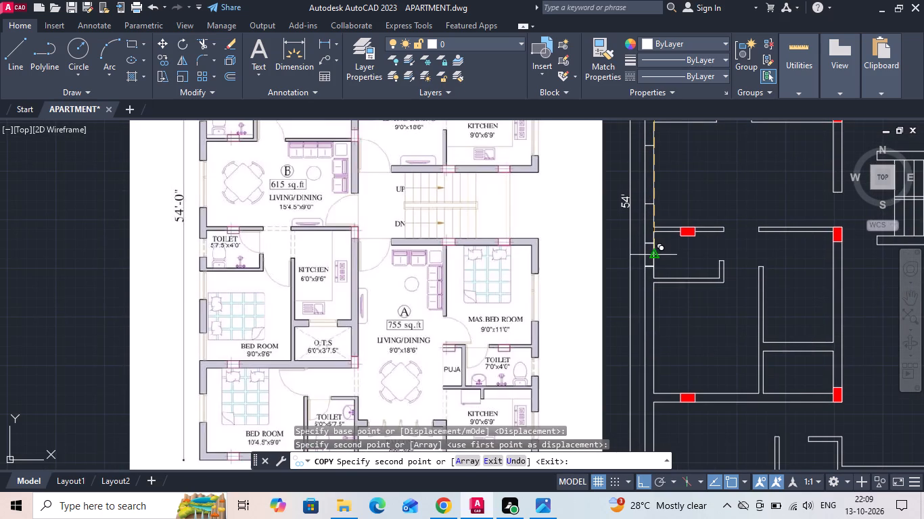
{"action": "key", "text": "Escape"}
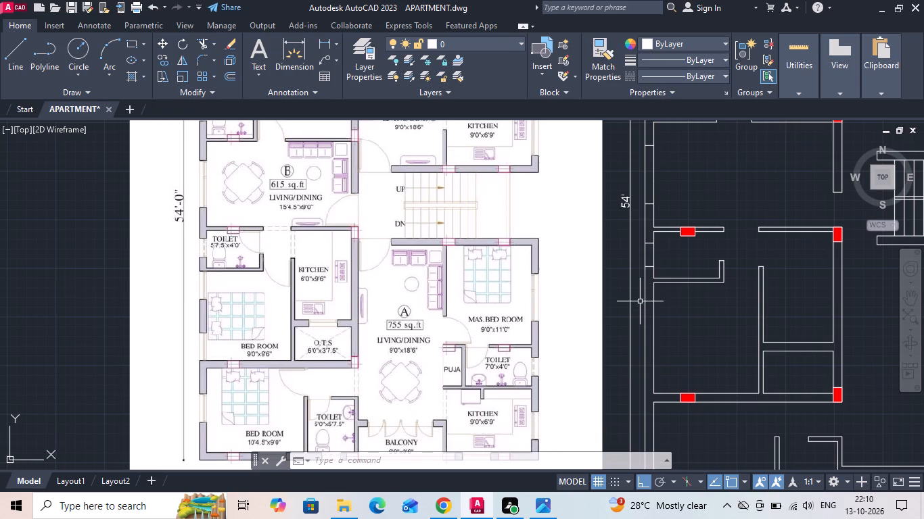
Extend the bottom wall line of flat B's lower toilet across the outer wall to its outer face.
{"action": "type", "text": "EX"}
{"action": "key", "text": "space"}
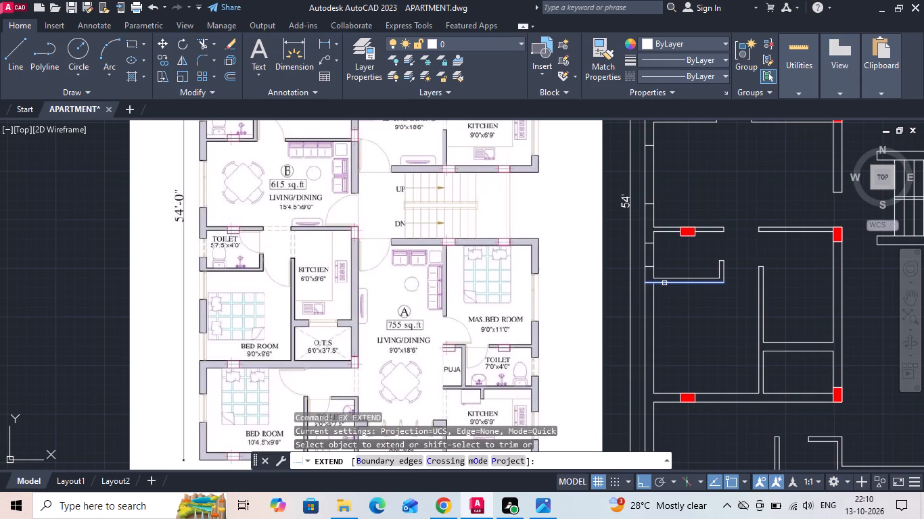
{"action": "left_click", "coordinate": [664, 283]}
{"action": "key", "text": "Escape"}
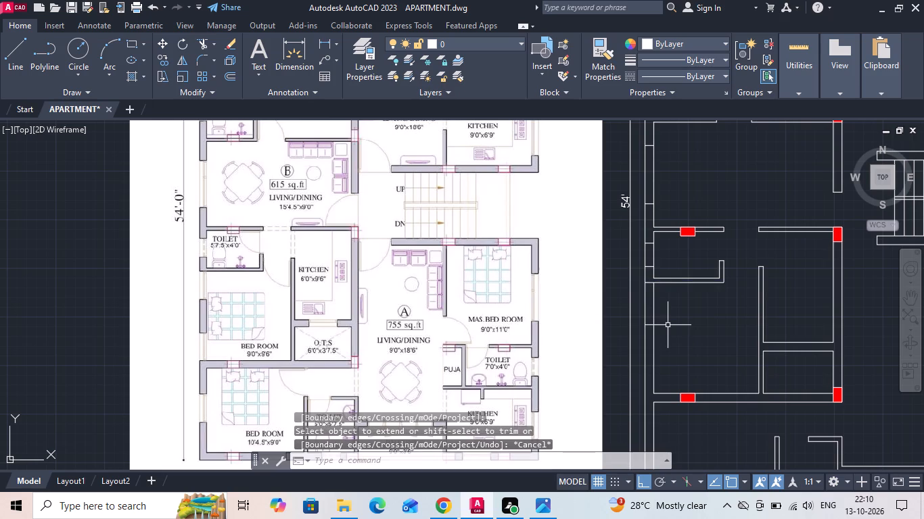
Offset the lower toilet's bottom wall line and the bedroom's bottom wall line 3' into flat B's bedroom.
{"action": "type", "text": "O"}
{"action": "key", "text": "space"}
{"action": "type", "text": "3'"}
{"action": "key", "text": "Return"}
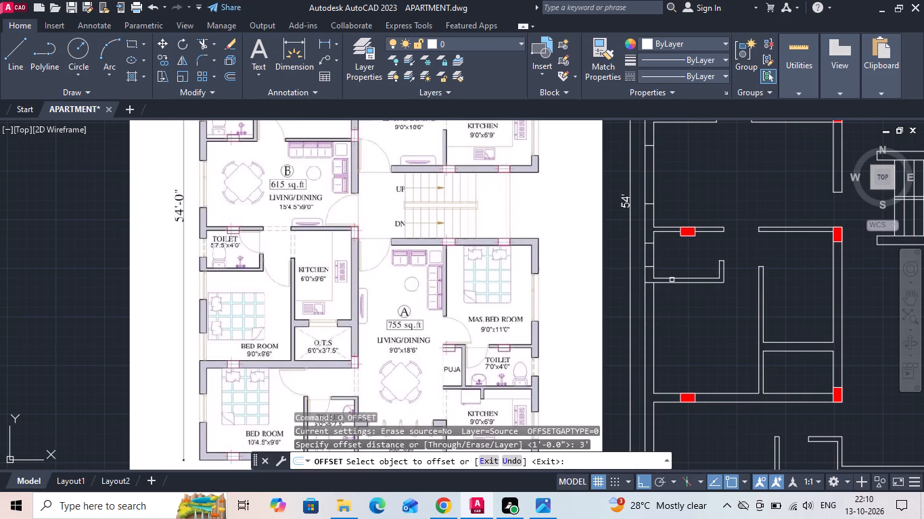
{"action": "left_click", "coordinate": [676, 282]}
{"action": "left_click", "coordinate": [681, 333]}
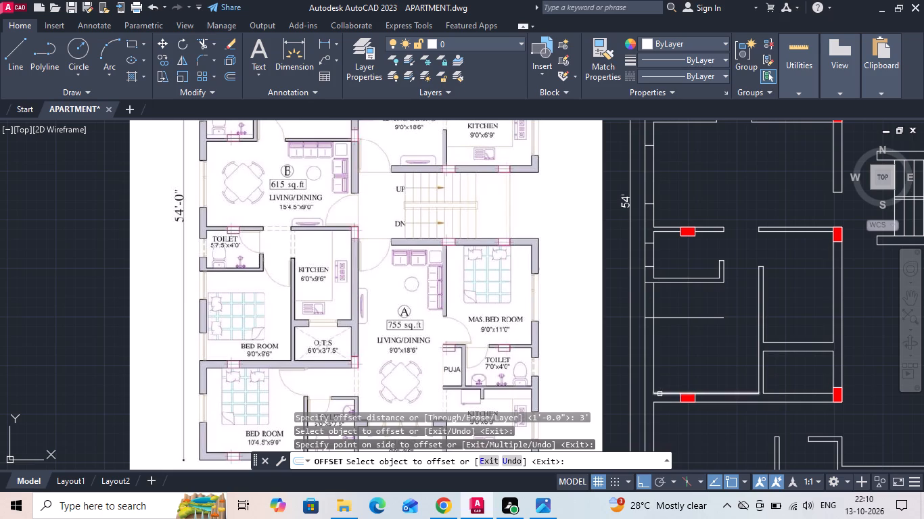
{"action": "left_click", "coordinate": [660, 394]}
{"action": "left_click", "coordinate": [680, 351]}
{"action": "key", "text": "Escape"}
Extend the bedroom's lower offset line and its bottom wall line across the outer wall to the outer face.
{"action": "type", "text": "EX"}
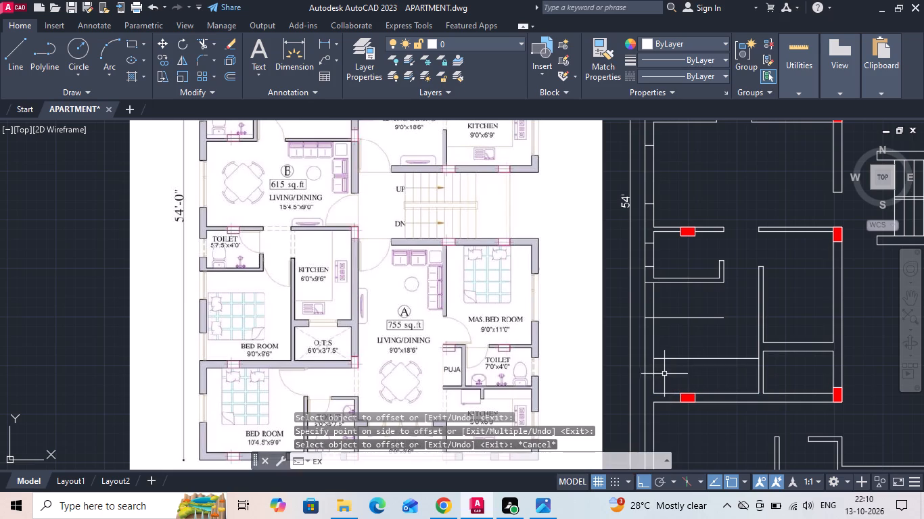
{"action": "key", "text": "space"}
{"action": "left_click", "coordinate": [663, 368]}
{"action": "left_click", "coordinate": [668, 343]}
{"action": "key", "text": "Escape"}
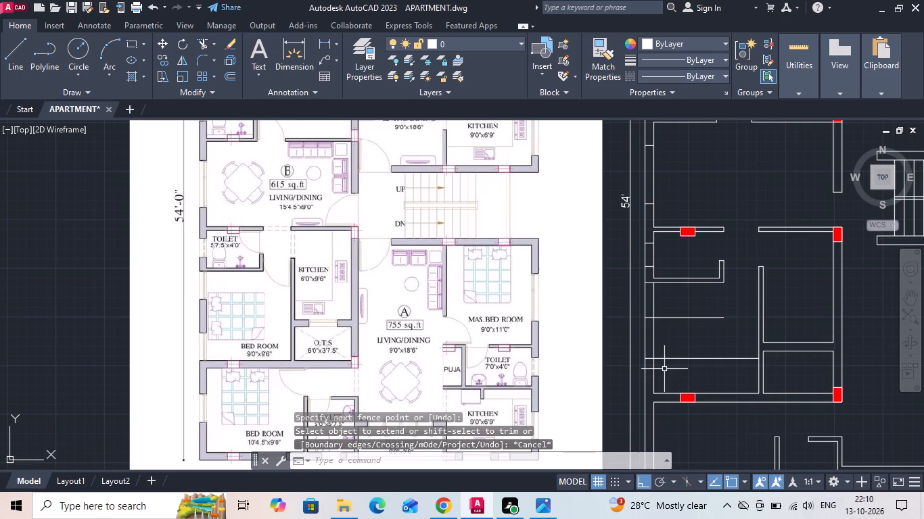
{"action": "key", "text": "r"}
{"action": "key", "text": "Escape"}
{"action": "type", "text": "EX"}
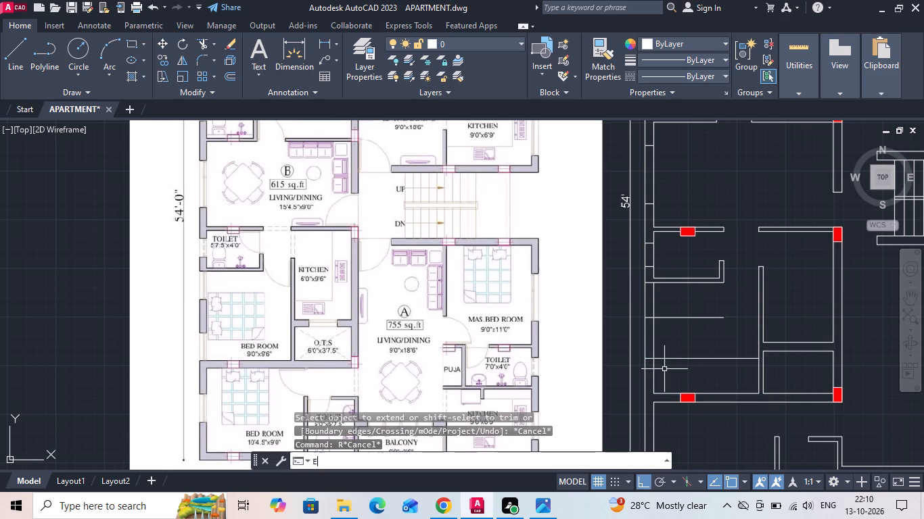
{"action": "key", "text": "space"}
{"action": "left_click", "coordinate": [664, 393]}
{"action": "key", "text": "Escape"}
Trim both offset lines inside flat B's bedroom so only the window edges within the outer wall remain.
{"action": "key", "text": "t"}
{"action": "key", "text": "r"}
{"action": "key", "text": "space"}
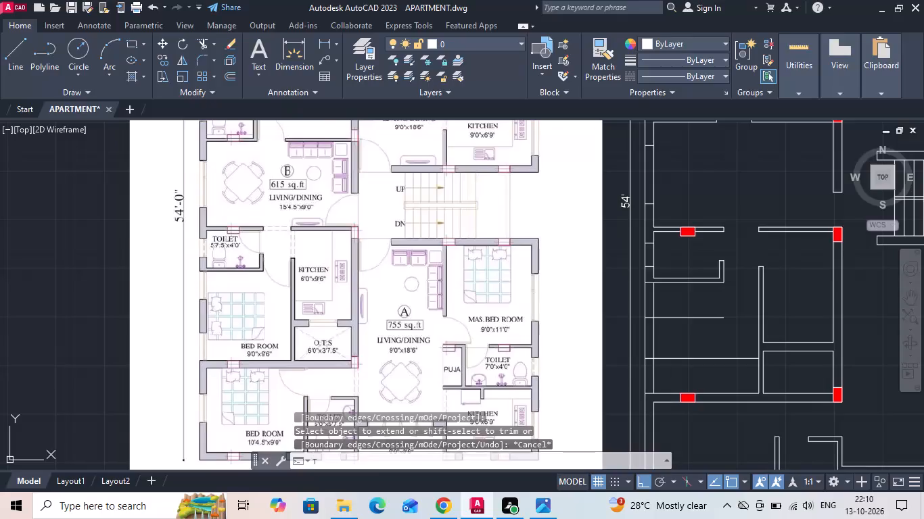
{"action": "left_click", "coordinate": [679, 372]}
{"action": "left_click", "coordinate": [680, 302]}
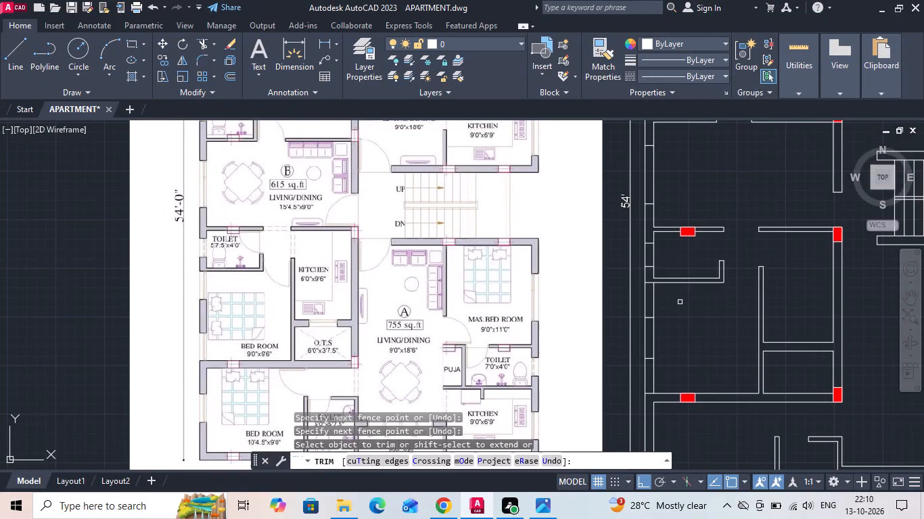
{"action": "key", "text": "Escape"}
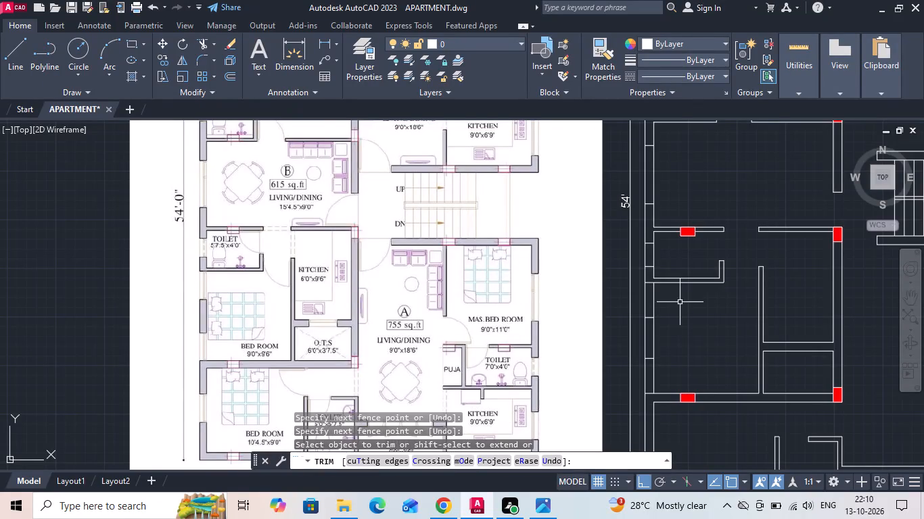
Copy the two window edges of flat B's lower toilet to the middle of the left outer wall of flat A's bedroom.
{"action": "middle_click_drag", "start_coordinate": [664, 322], "coordinate": [646, 278]}
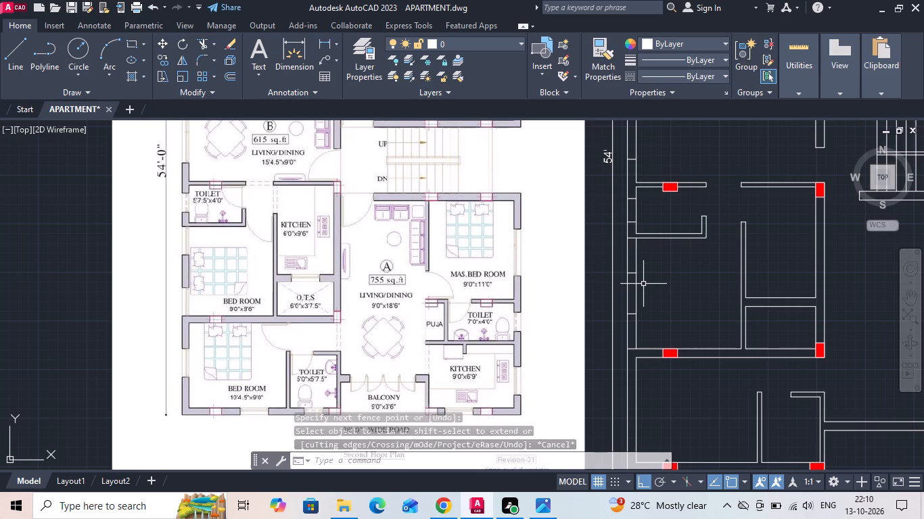
{"action": "scroll", "coordinate": [633, 197], "scroll_direction": "up", "scroll_amount": 1}
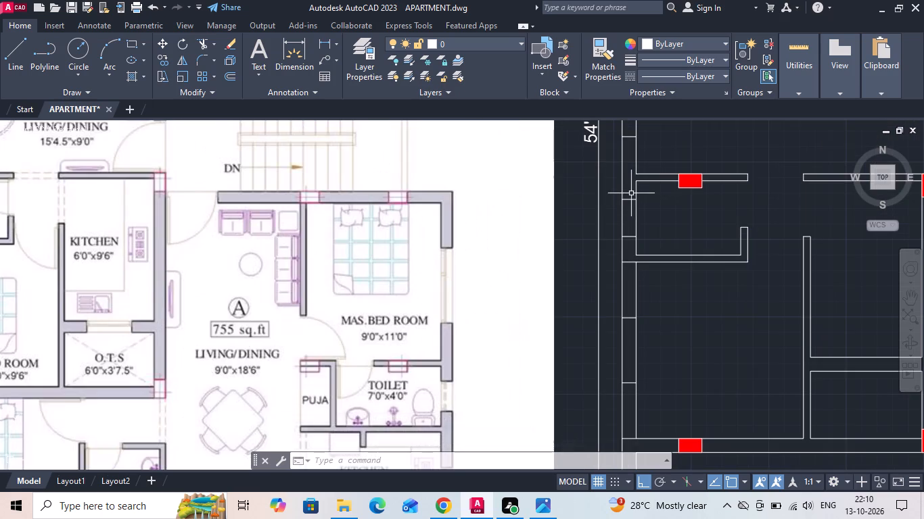
{"action": "left_click", "coordinate": [616, 194]}
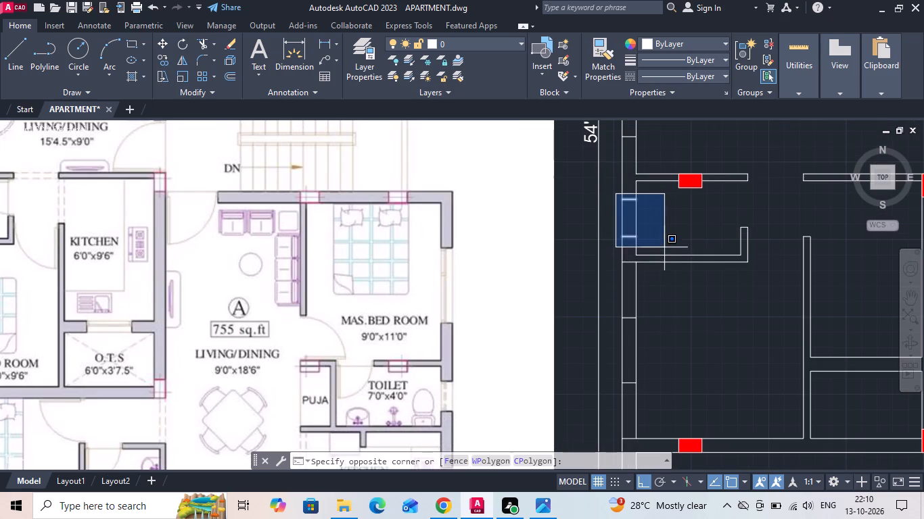
{"action": "left_click", "coordinate": [664, 247]}
{"action": "right_click", "coordinate": [664, 247]}
{"action": "left_click", "coordinate": [690, 283]}
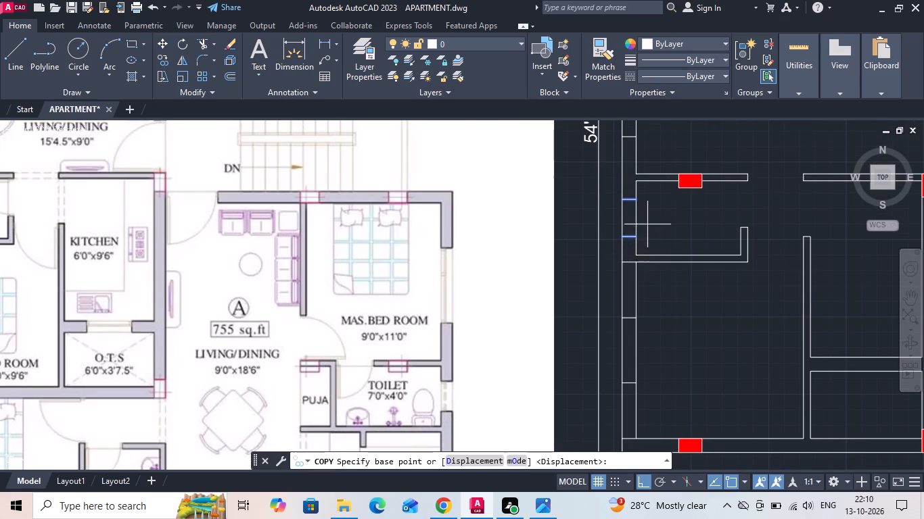
{"action": "left_click", "coordinate": [640, 215]}
{"action": "scroll", "coordinate": [639, 215], "scroll_direction": "down", "scroll_amount": 2}
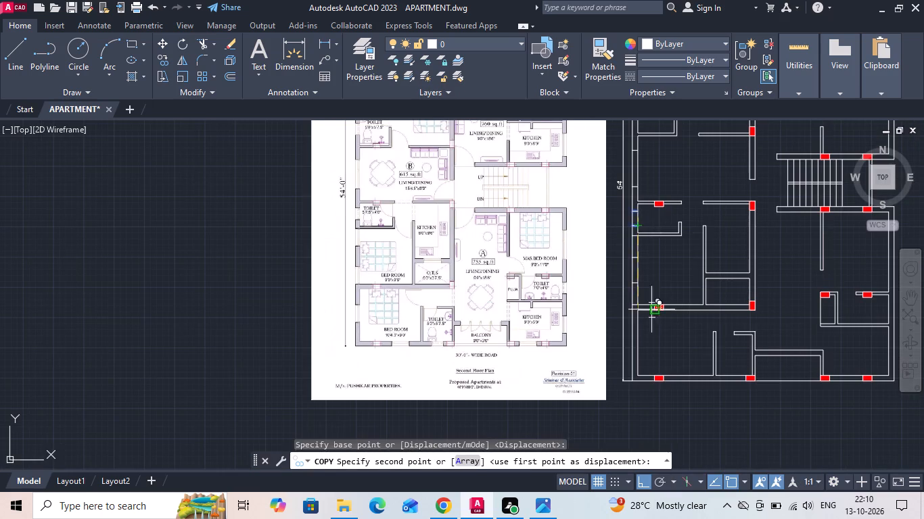
{"action": "scroll", "coordinate": [652, 312], "scroll_direction": "up", "scroll_amount": 1}
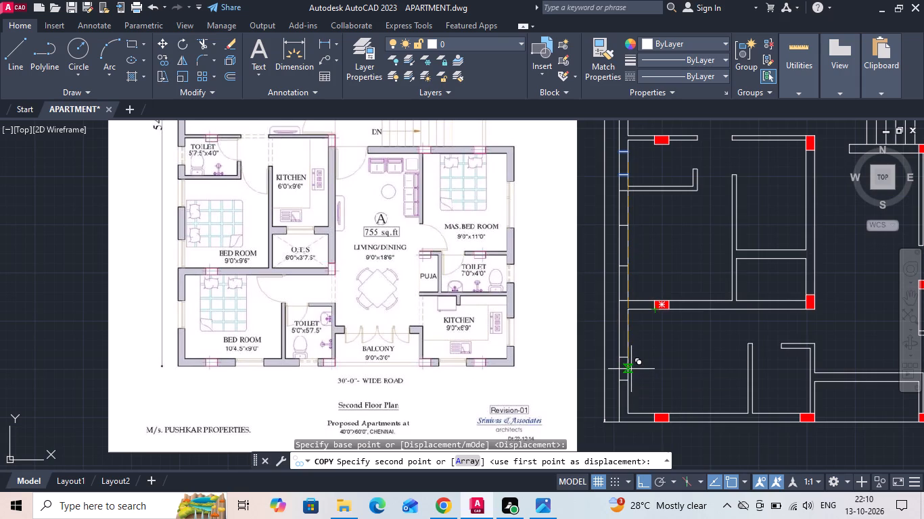
{"action": "left_click", "coordinate": [630, 362]}
{"action": "key", "text": "Escape"}
Move the upper window edge in flat A's bedroom left wall up by 12".
{"action": "scroll", "coordinate": [628, 365], "scroll_direction": "up", "scroll_amount": 4}
{"action": "left_click", "coordinate": [620, 326]}
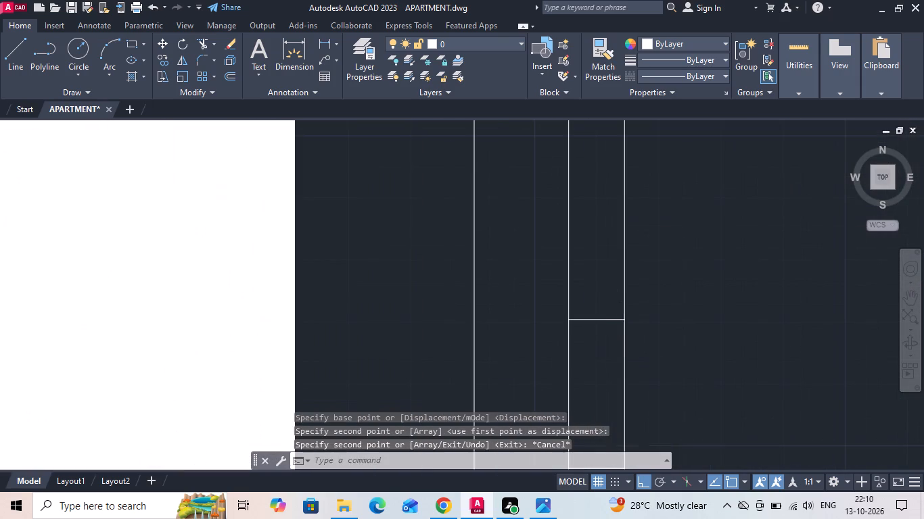
{"action": "left_click", "coordinate": [606, 278]}
{"action": "right_click", "coordinate": [606, 277]}
{"action": "left_click", "coordinate": [652, 249]}
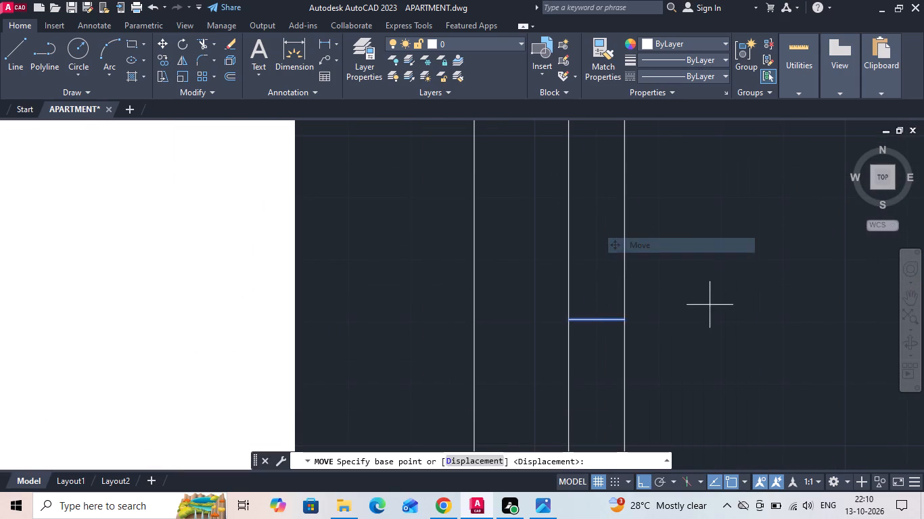
{"action": "left_click_drag", "start_coordinate": [710, 305], "coordinate": [714, 295]}
{"action": "type", "text": "12"}
{"action": "key", "text": "space"}
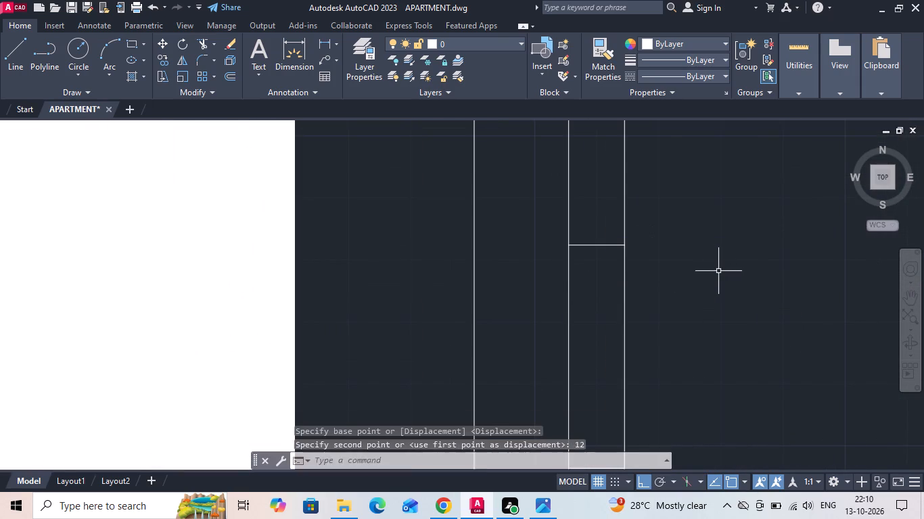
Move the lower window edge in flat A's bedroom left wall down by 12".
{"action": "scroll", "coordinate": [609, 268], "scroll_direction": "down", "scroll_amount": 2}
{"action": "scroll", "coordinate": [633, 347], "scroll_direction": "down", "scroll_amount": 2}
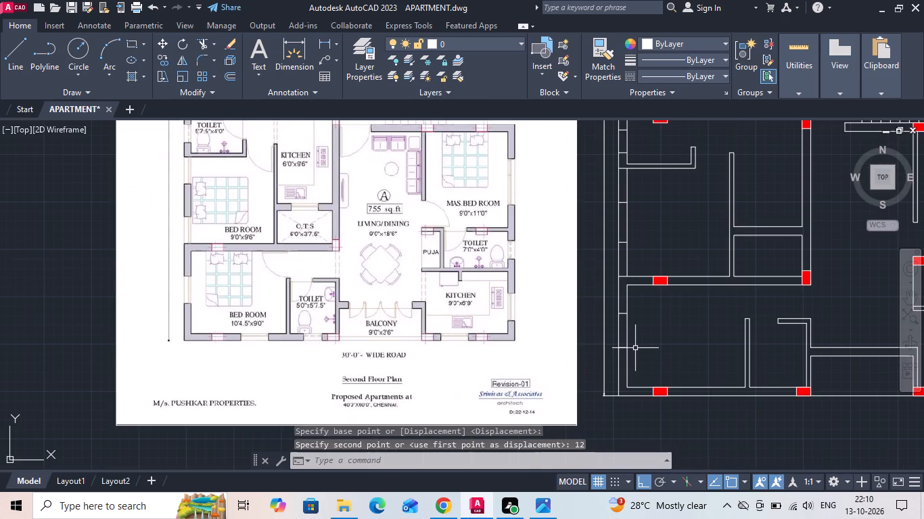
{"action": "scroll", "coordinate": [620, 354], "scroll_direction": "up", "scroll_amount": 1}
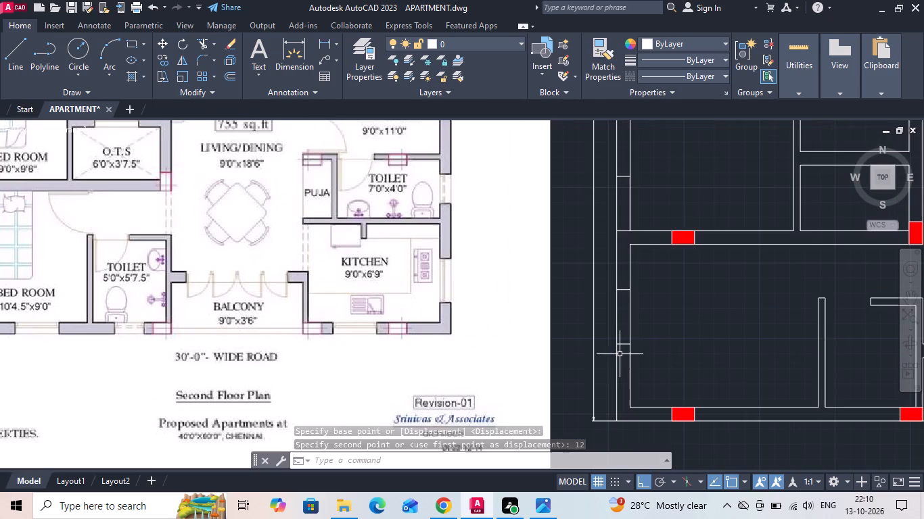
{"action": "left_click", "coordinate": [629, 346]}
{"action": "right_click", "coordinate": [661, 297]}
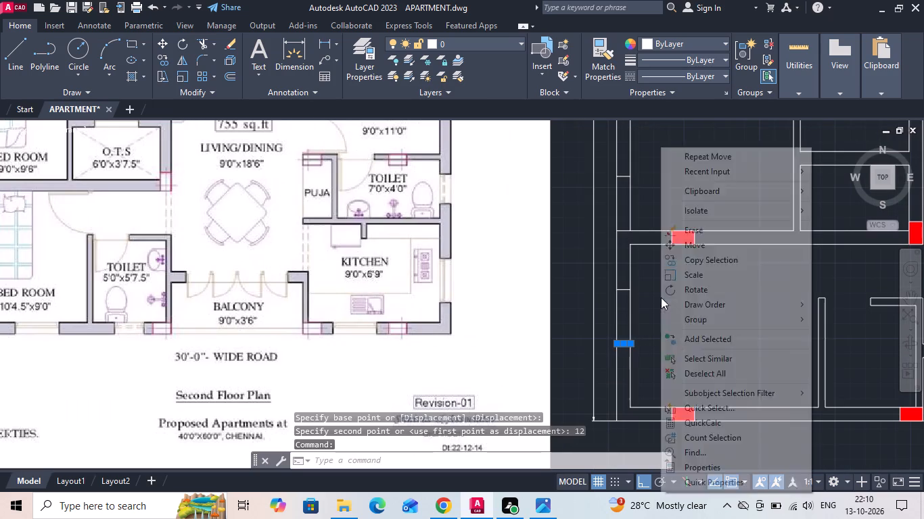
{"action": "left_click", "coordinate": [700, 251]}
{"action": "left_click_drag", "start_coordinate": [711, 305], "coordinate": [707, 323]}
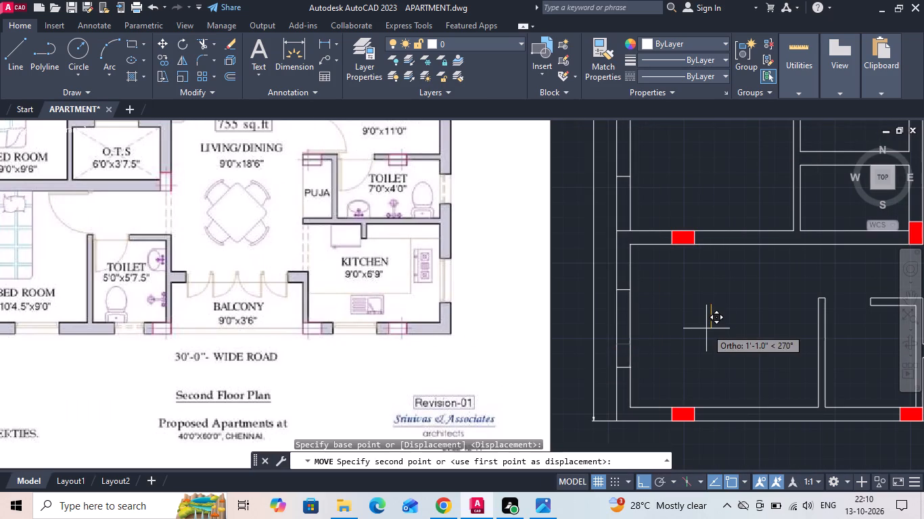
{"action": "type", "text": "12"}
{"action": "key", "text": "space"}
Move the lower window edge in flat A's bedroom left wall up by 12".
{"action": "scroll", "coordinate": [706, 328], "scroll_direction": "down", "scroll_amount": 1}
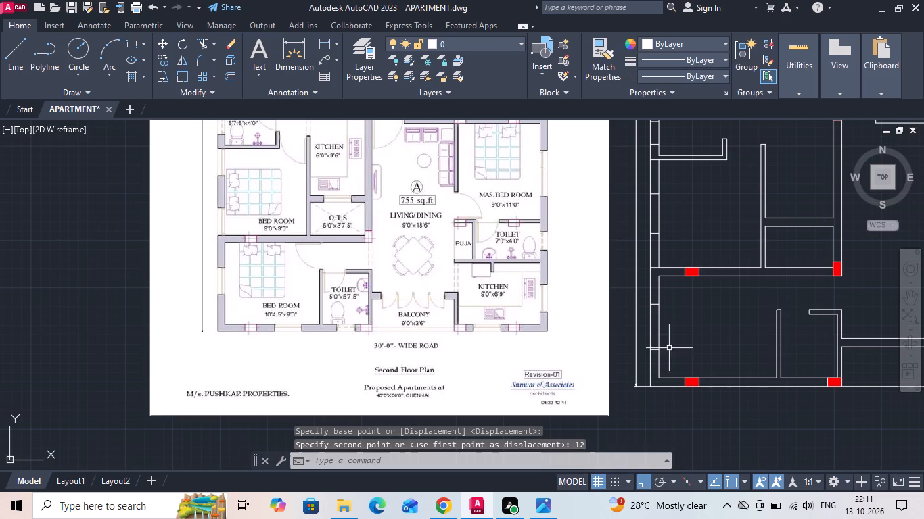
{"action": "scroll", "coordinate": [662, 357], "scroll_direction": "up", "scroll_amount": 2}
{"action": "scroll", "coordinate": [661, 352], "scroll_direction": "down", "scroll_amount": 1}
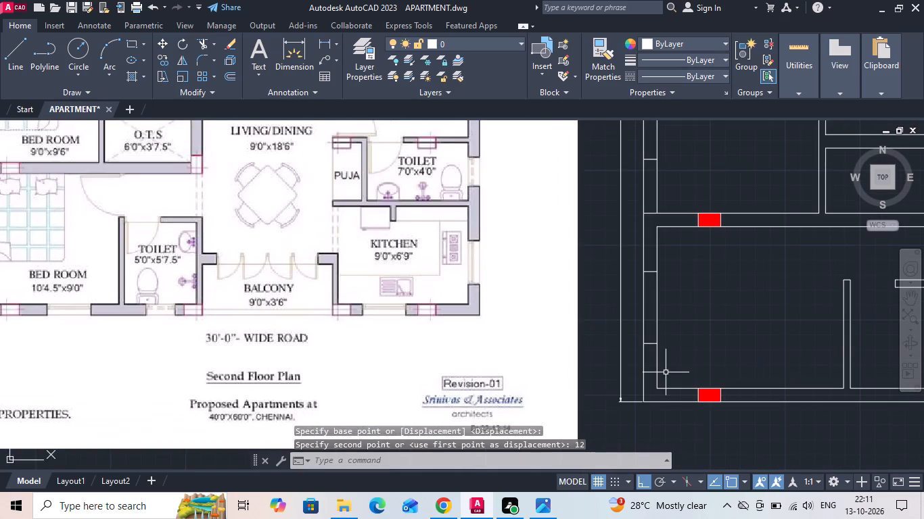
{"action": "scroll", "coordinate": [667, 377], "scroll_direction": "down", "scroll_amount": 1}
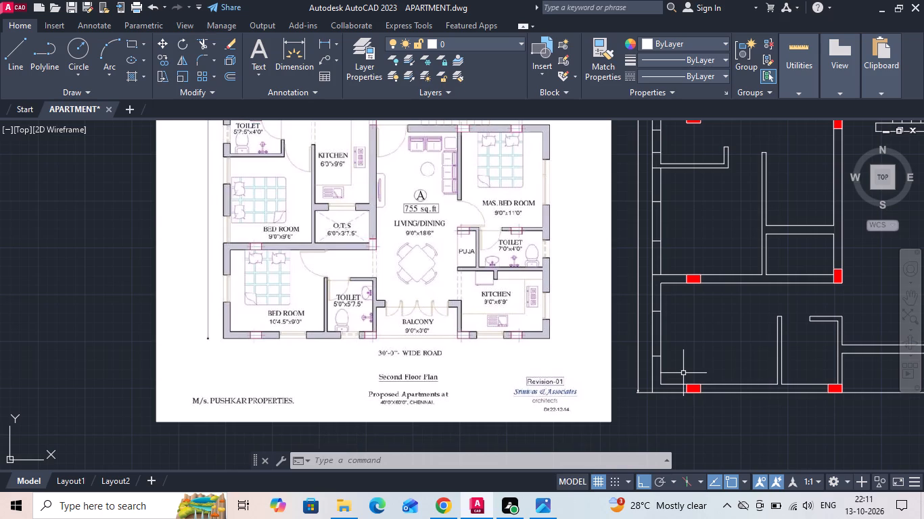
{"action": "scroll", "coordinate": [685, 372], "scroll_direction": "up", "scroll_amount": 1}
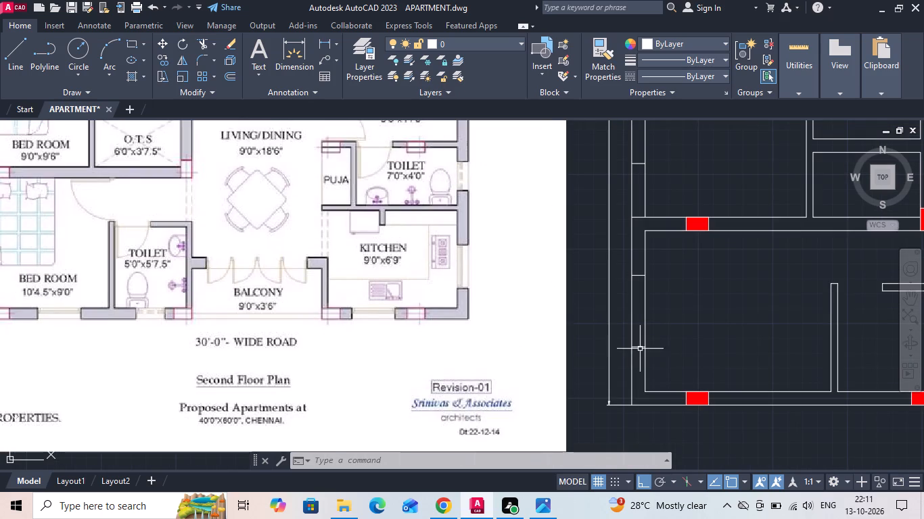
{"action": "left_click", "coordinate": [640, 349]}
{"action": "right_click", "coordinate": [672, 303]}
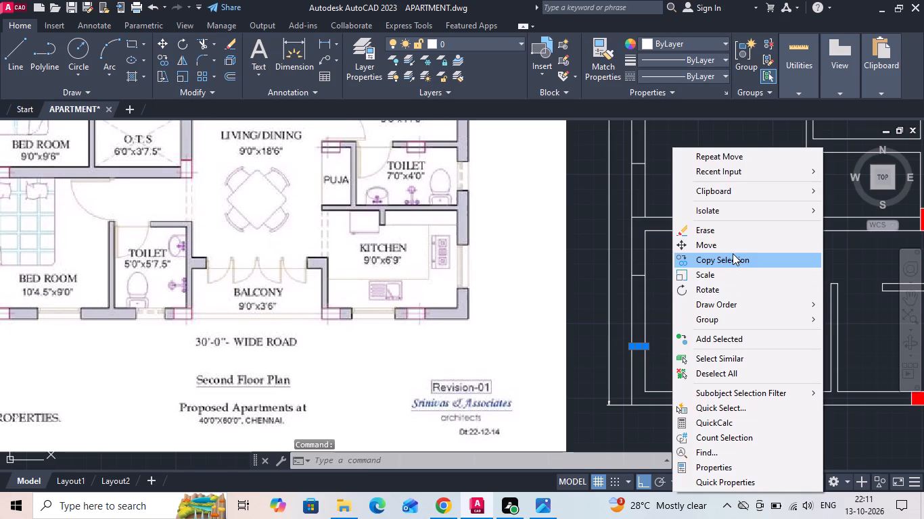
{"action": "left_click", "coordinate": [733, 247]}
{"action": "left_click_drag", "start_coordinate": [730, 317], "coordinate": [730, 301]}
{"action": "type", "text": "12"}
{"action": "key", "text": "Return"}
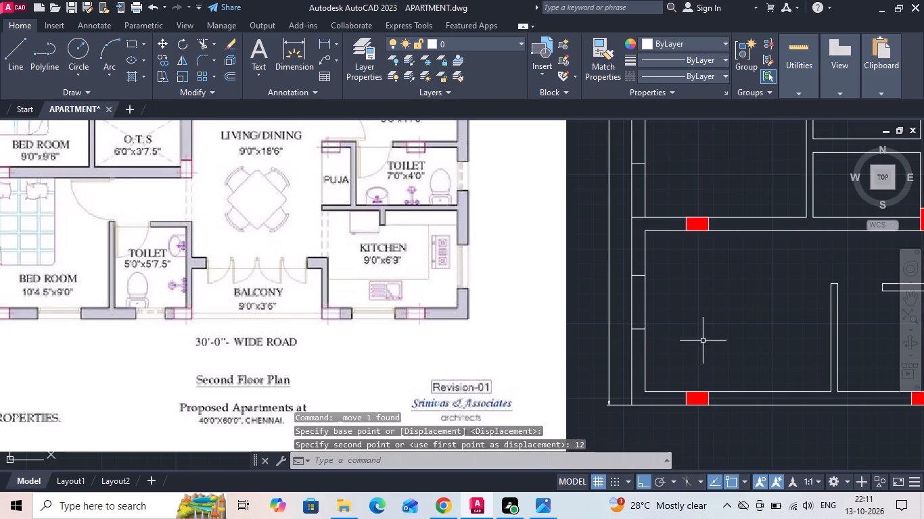
Draw a helper line along the inner face of flat A's bedroom bottom wall, from the toilet partition to the column.
{"action": "scroll", "coordinate": [703, 341], "scroll_direction": "down", "scroll_amount": 1}
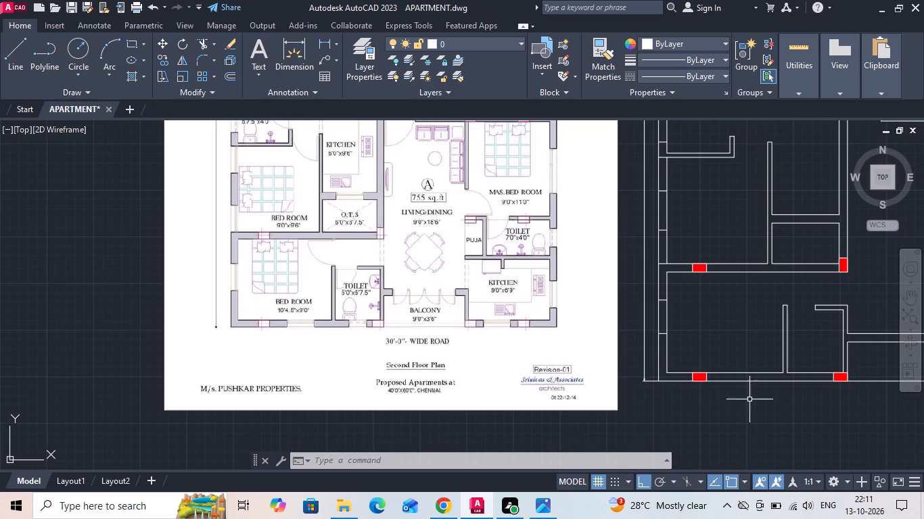
{"action": "scroll", "coordinate": [774, 390], "scroll_direction": "up", "scroll_amount": 2}
{"action": "type", "text": "L"}
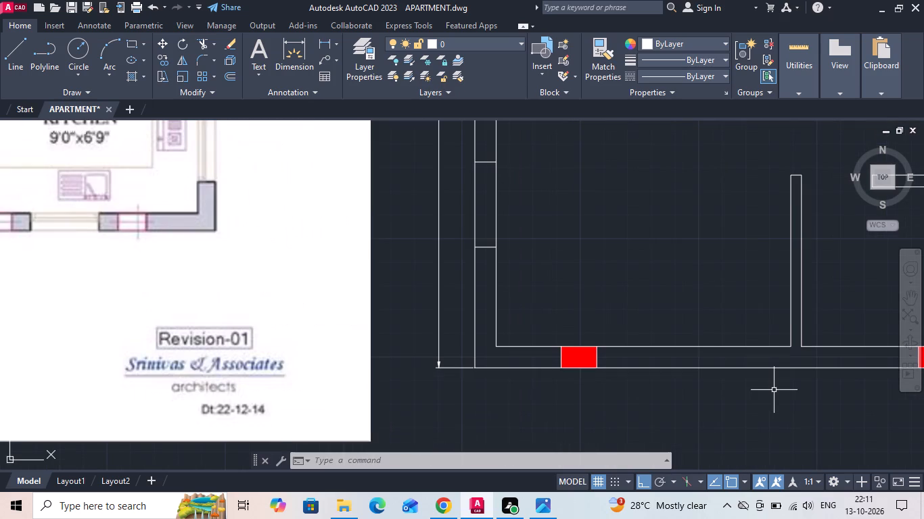
{"action": "key", "text": "space"}
{"action": "left_click", "coordinate": [793, 345]}
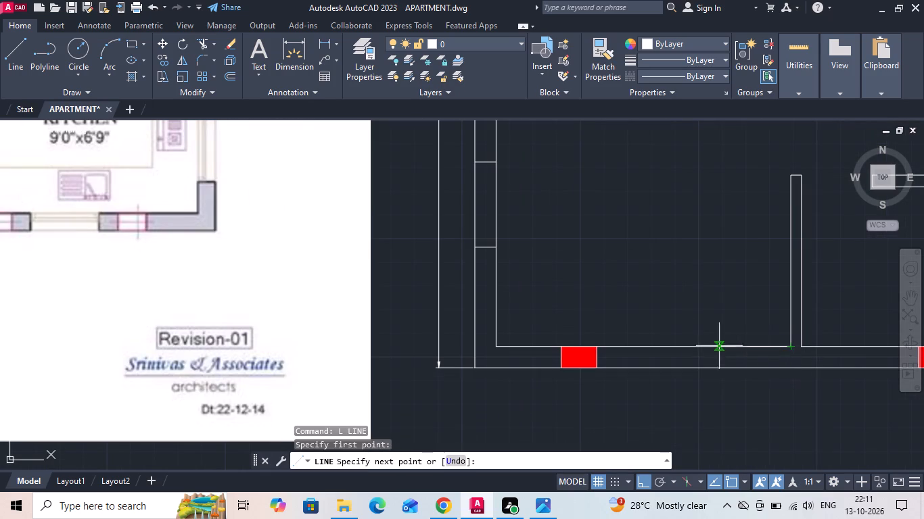
{"action": "left_click", "coordinate": [599, 345]}
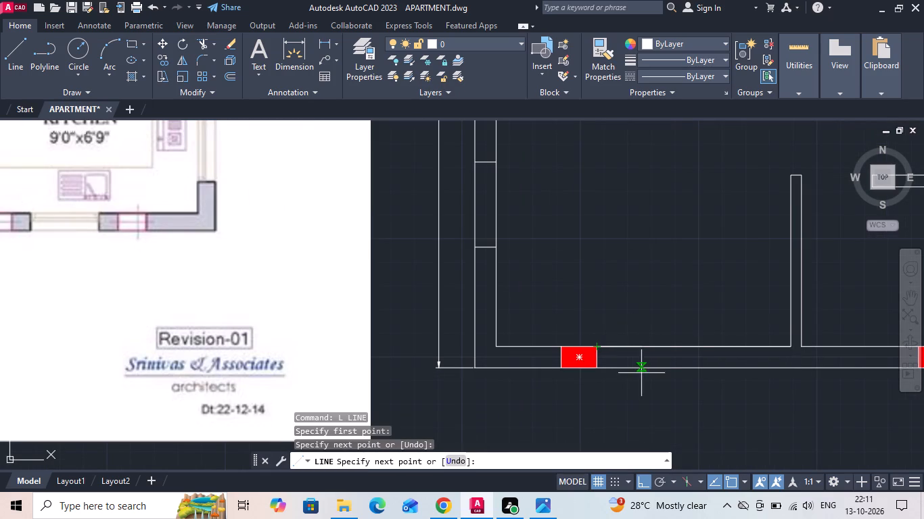
{"action": "key", "text": "Escape"}
{"action": "left_click", "coordinate": [680, 348]}
{"action": "key", "text": "Escape"}
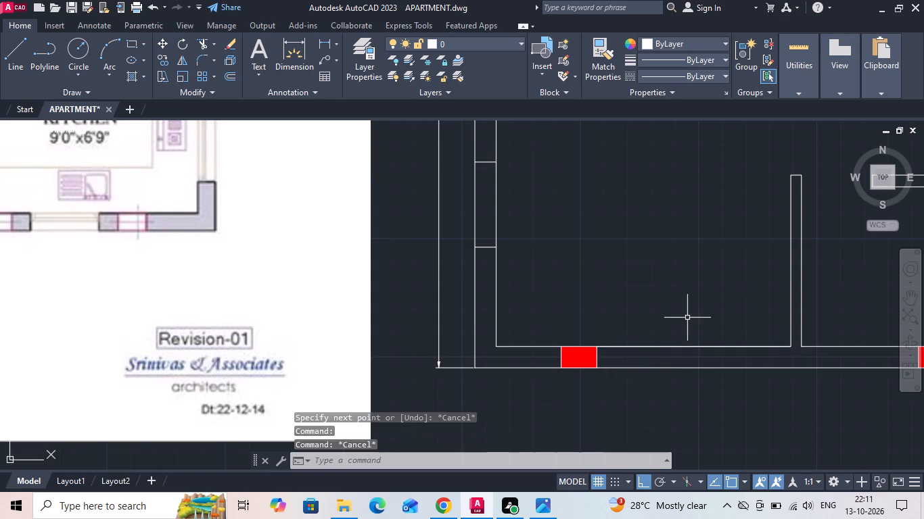
Draw a vertical centre line from the helper line's midpoint down across the bedroom's bottom outer wall.
{"action": "type", "text": "L"}
{"action": "key", "text": "space"}
{"action": "left_click", "coordinate": [696, 345]}
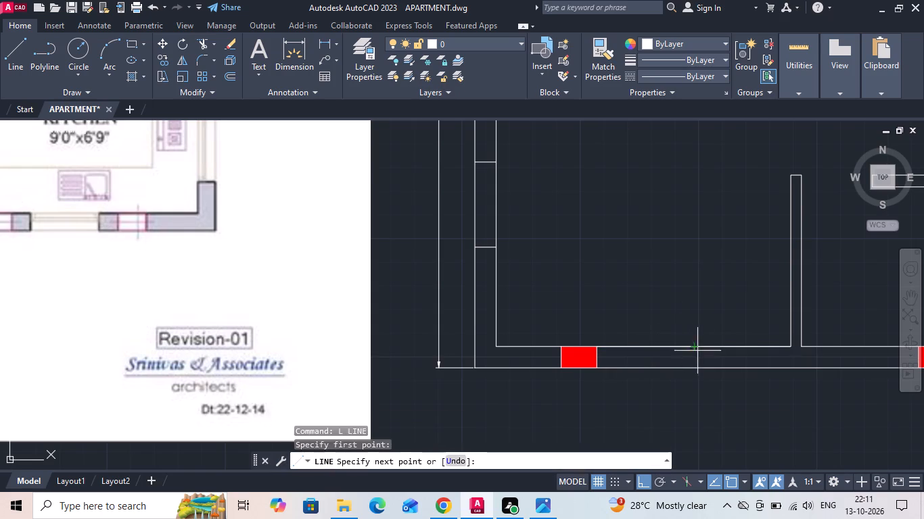
{"action": "left_click", "coordinate": [703, 426]}
{"action": "key", "text": "Escape"}
Offset the vertical centre line 1'6" to both sides as window edges in the bedroom's bottom wall.
{"action": "key", "text": "o"}
{"action": "key", "text": "space"}
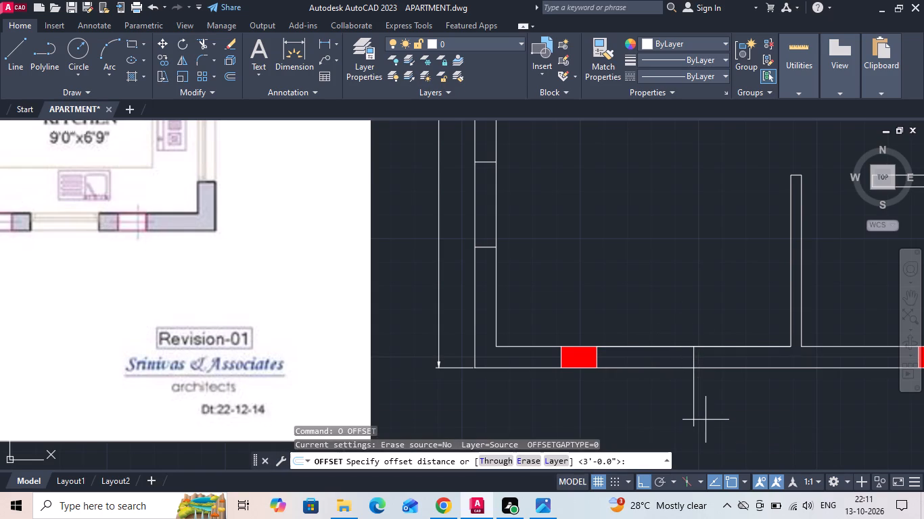
{"action": "key", "text": "1"}
{"action": "type", "text": "'6"}
{"action": "key", "text": "space"}
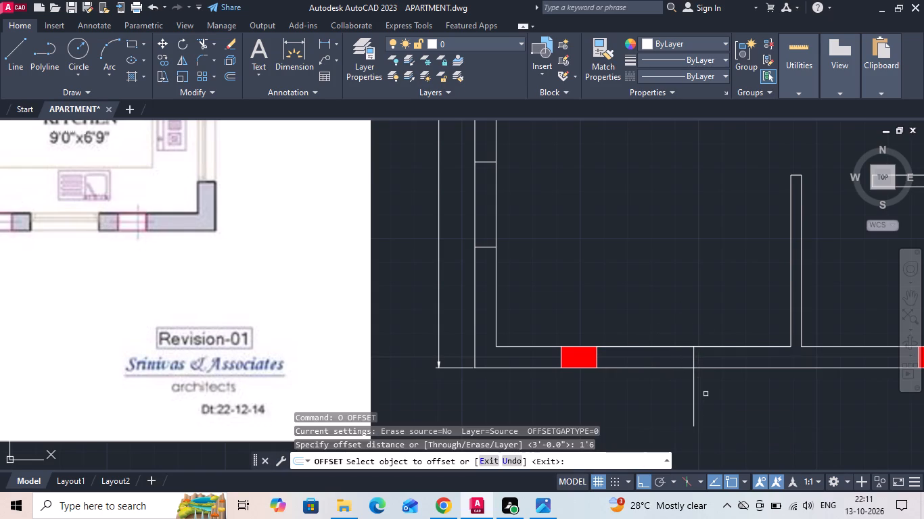
{"action": "left_click", "coordinate": [694, 405]}
{"action": "left_click", "coordinate": [626, 411]}
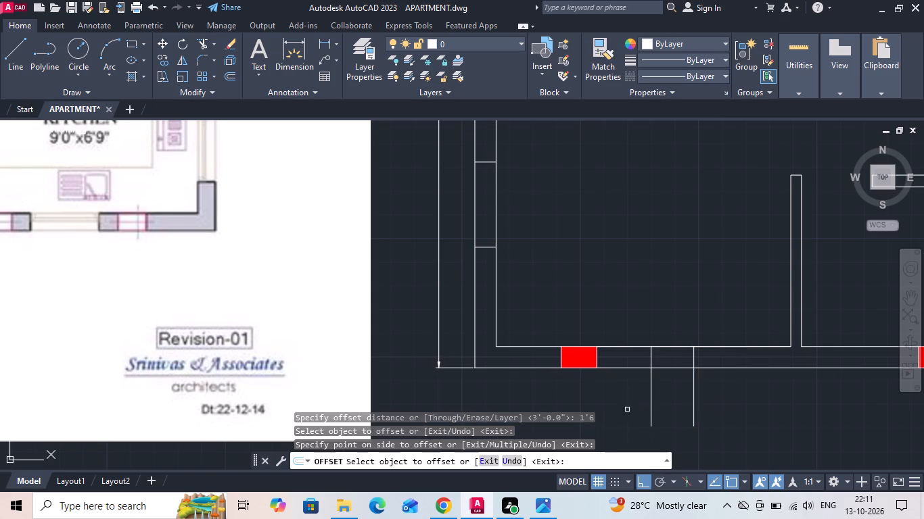
{"action": "left_click", "coordinate": [693, 379]}
{"action": "left_click", "coordinate": [760, 376]}
{"action": "key", "text": "Escape"}
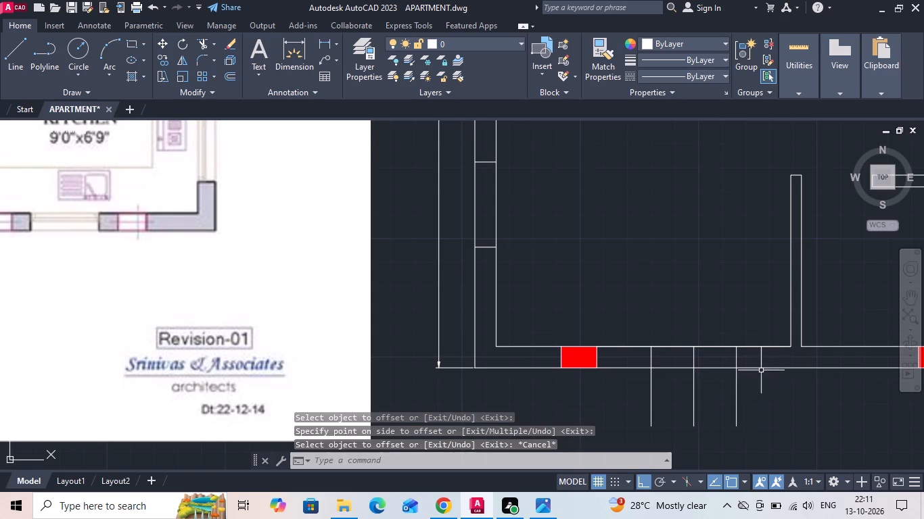
Delete the helper line and the vertical centre line at the bedroom's bottom wall.
{"action": "left_click", "coordinate": [719, 345]}
{"action": "left_click_drag", "start_coordinate": [716, 382], "coordinate": [697, 393]}
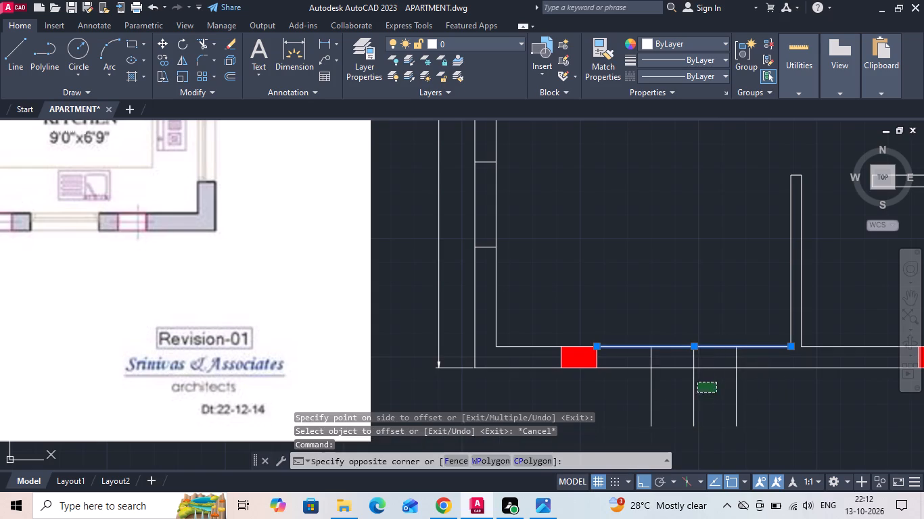
{"action": "left_click", "coordinate": [689, 398]}
{"action": "key", "text": "Delete"}
Trim the parts of both bedroom window edges that project below the bottom outer wall.
{"action": "type", "text": "TR"}
{"action": "key", "text": "space"}
{"action": "left_click_drag", "start_coordinate": [625, 407], "coordinate": [772, 382]}
{"action": "scroll", "coordinate": [727, 406], "scroll_direction": "down", "scroll_amount": 1}
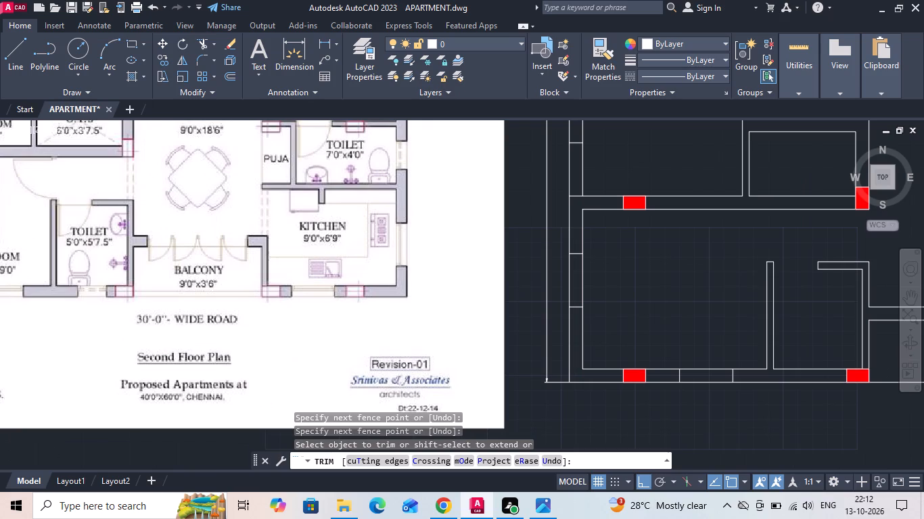
{"action": "key", "text": "Escape"}
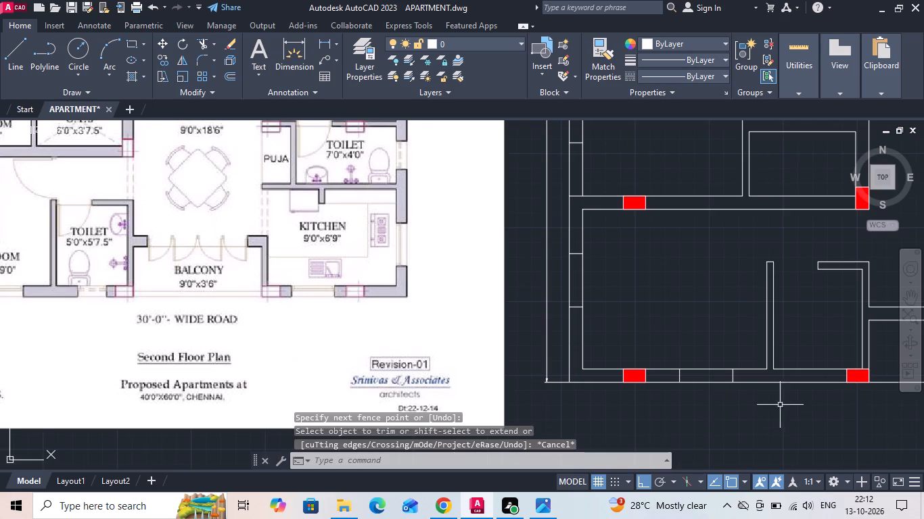
Draw a vertical centre line from the midpoint of flat A's toilet bottom wall down across the outer wall.
{"action": "middle_click_drag", "start_coordinate": [825, 407], "coordinate": [737, 407]}
{"action": "type", "text": "L"}
{"action": "key", "text": "space"}
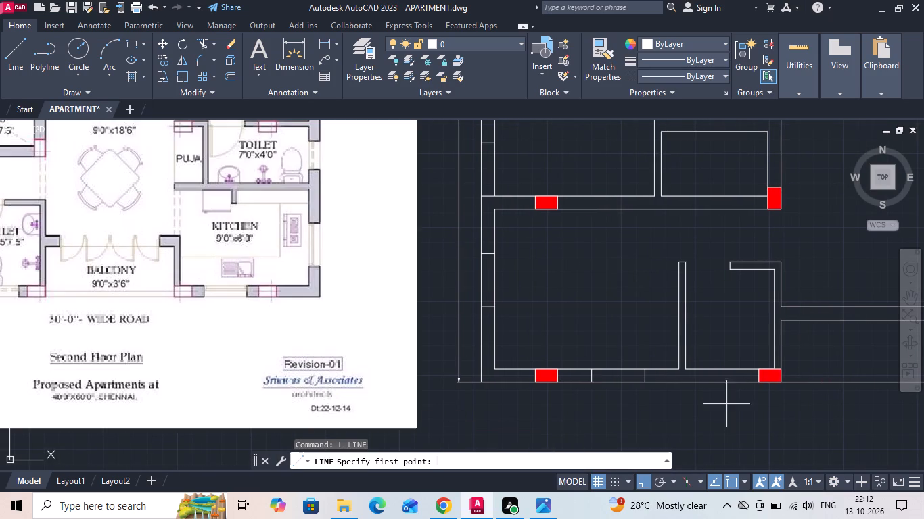
{"action": "left_click", "coordinate": [729, 371]}
{"action": "left_click", "coordinate": [735, 426]}
{"action": "key", "text": "Escape"}
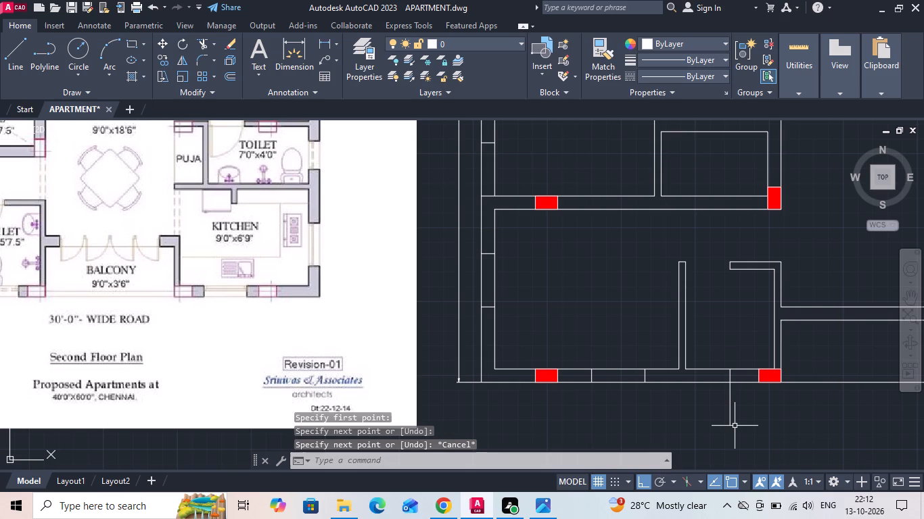
Offset the toilet's vertical centre line 12" to both sides as window edges.
{"action": "type", "text": "O"}
{"action": "key", "text": "space"}
{"action": "type", "text": "12"}
{"action": "key", "text": "space"}
{"action": "scroll", "coordinate": [728, 401], "scroll_direction": "up", "scroll_amount": 1}
{"action": "left_click", "coordinate": [731, 394]}
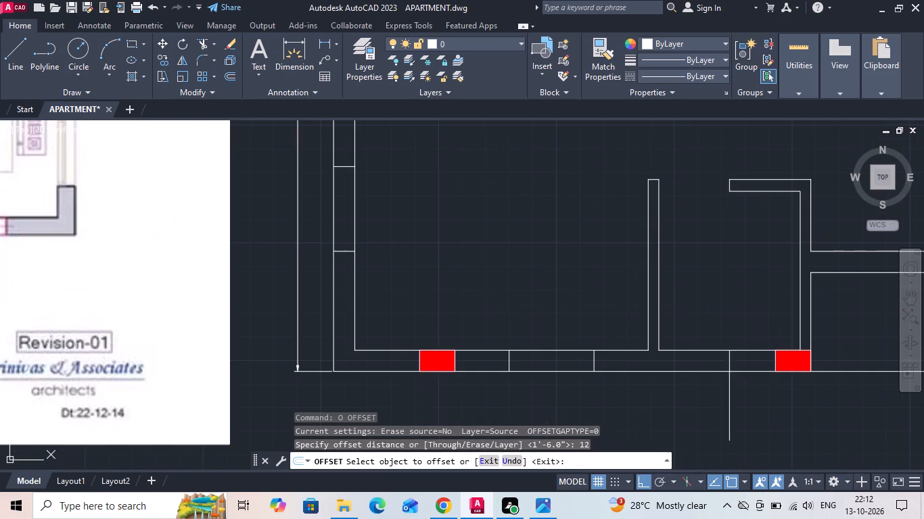
{"action": "left_click", "coordinate": [668, 405]}
{"action": "left_click", "coordinate": [731, 391]}
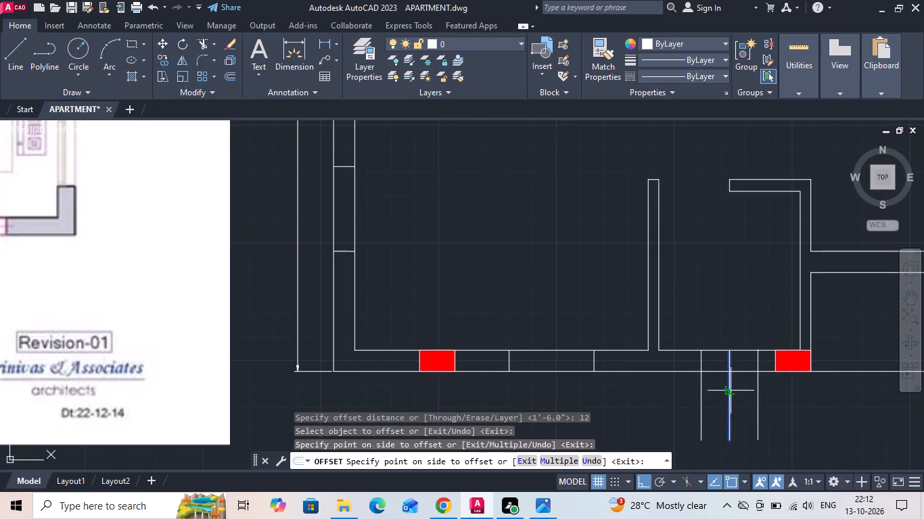
{"action": "left_click", "coordinate": [746, 397]}
{"action": "key", "text": "Escape"}
Trim the lines projecting below the toilet's outer wall and remove the centre line within it, keeping the two window edges.
{"action": "key", "text": "t"}
{"action": "key", "text": "r"}
{"action": "key", "text": "space"}
{"action": "left_click_drag", "start_coordinate": [767, 405], "coordinate": [693, 405]}
{"action": "left_click", "coordinate": [731, 360]}
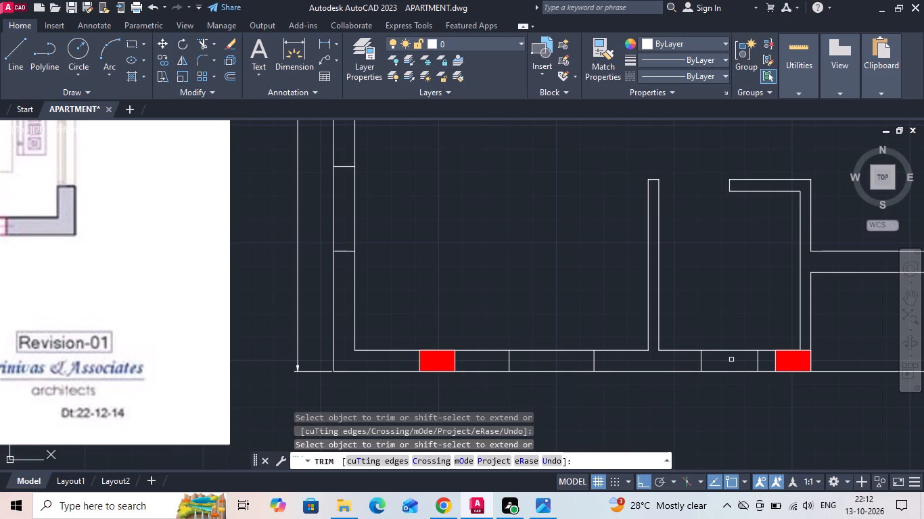
{"action": "key", "text": "Escape"}
Save the apartment drawing.
{"action": "scroll", "coordinate": [674, 412], "scroll_direction": "down", "scroll_amount": 2}
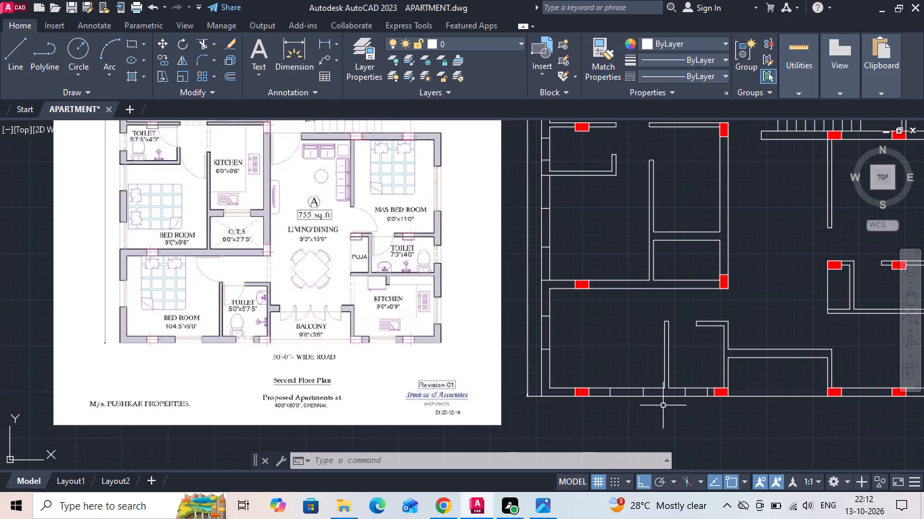
{"action": "key", "text": "ctrl+s"}
{"action": "key", "text": "ctrl+s"}
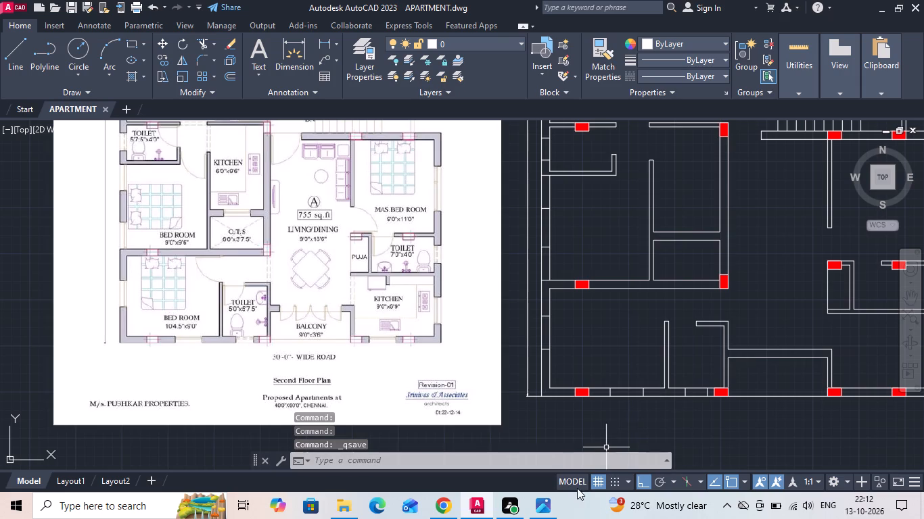
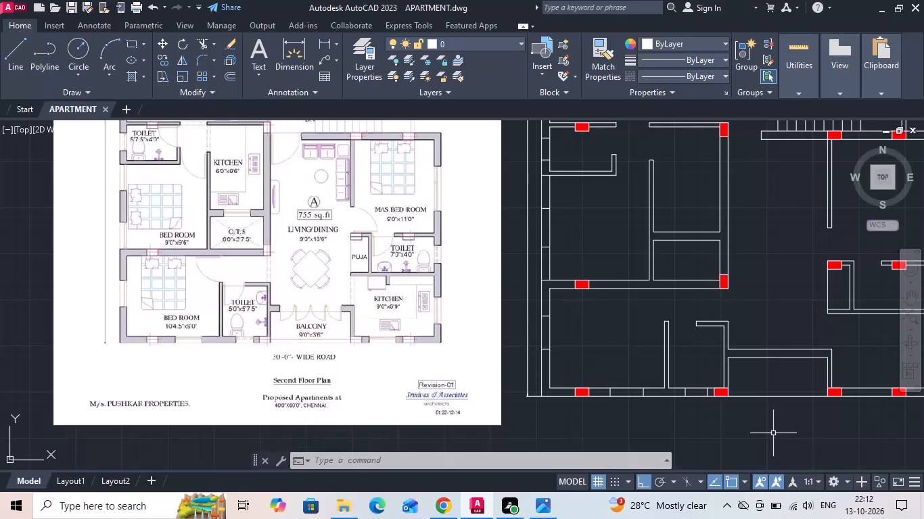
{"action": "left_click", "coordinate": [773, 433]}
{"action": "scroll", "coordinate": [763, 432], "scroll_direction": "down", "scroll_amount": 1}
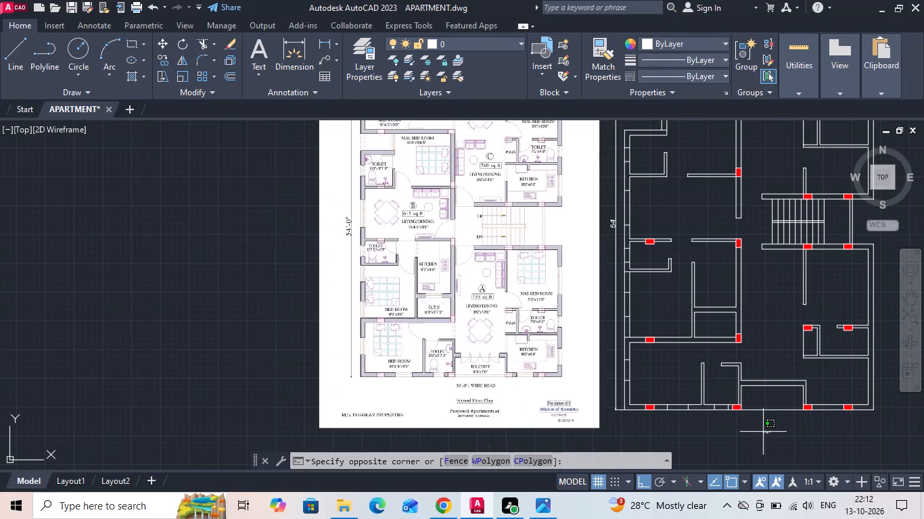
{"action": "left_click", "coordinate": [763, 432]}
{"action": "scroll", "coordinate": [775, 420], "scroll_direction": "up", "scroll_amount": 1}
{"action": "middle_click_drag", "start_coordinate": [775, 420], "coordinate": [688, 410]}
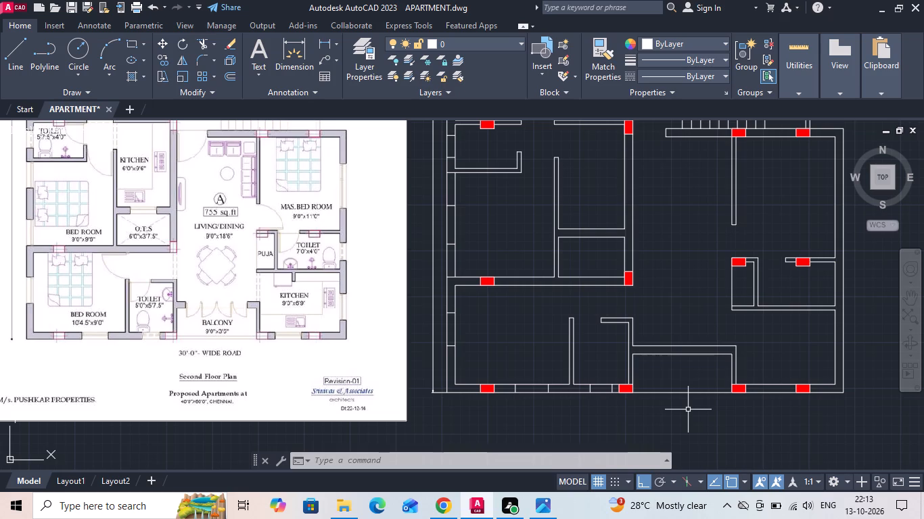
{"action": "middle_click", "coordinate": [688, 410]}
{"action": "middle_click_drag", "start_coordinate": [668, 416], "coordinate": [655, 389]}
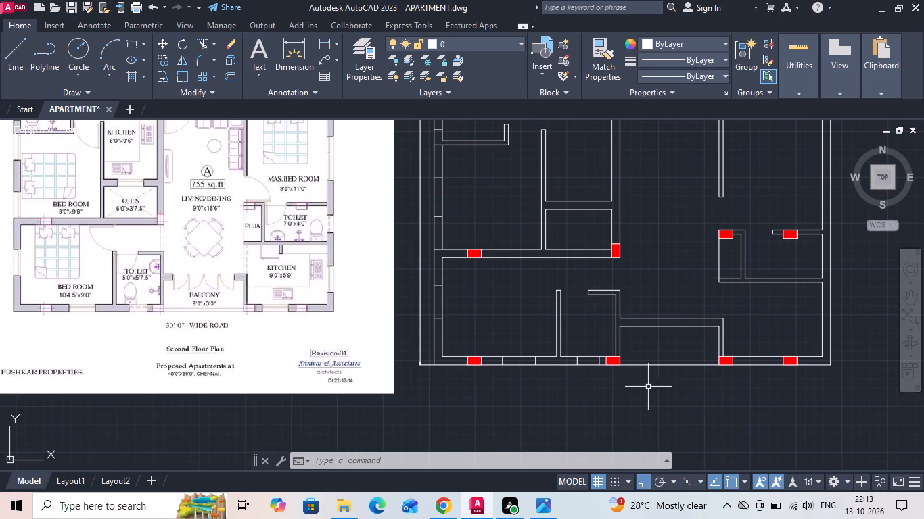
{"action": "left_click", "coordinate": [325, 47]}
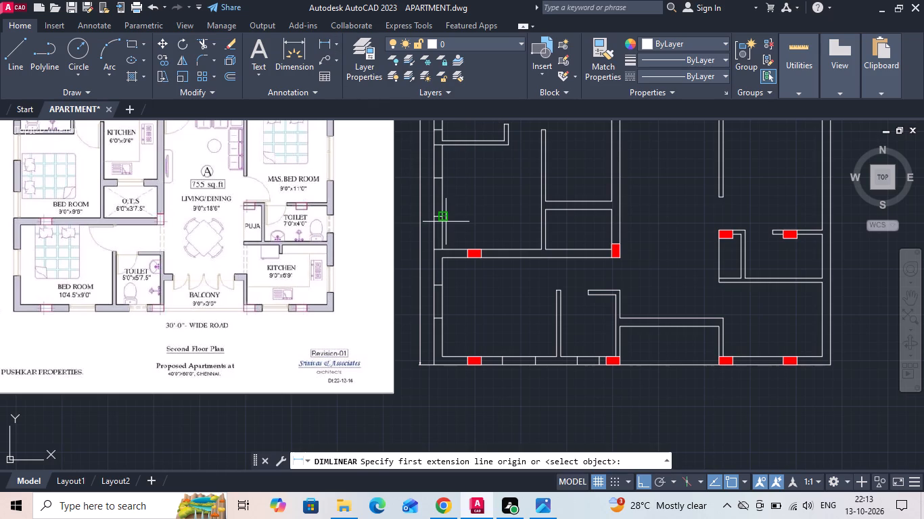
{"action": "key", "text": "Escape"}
Copy the two window edge lines from flat A's bedroom bottom wall to the kitchen's bottom outer wall, between the two columns.
{"action": "scroll", "coordinate": [505, 364], "scroll_direction": "up", "scroll_amount": 1}
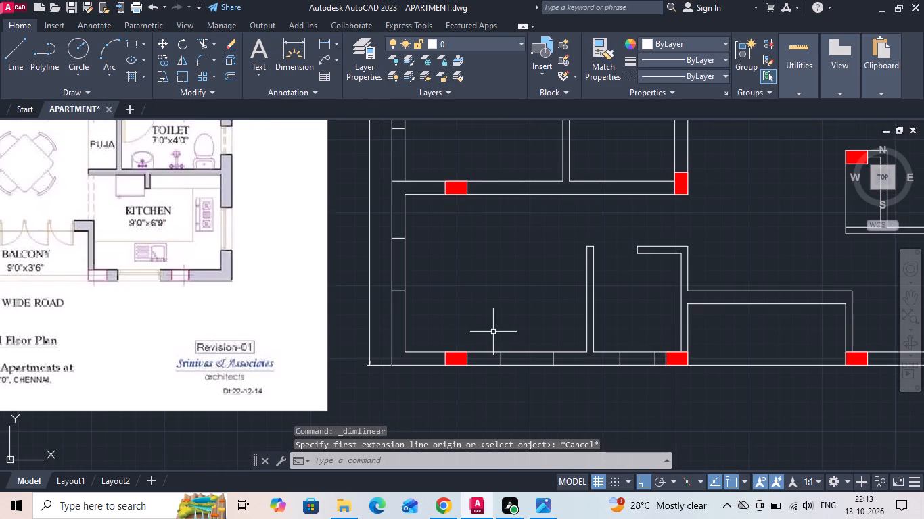
{"action": "left_click", "coordinate": [486, 330]}
{"action": "left_click", "coordinate": [576, 403]}
{"action": "right_click", "coordinate": [578, 396]}
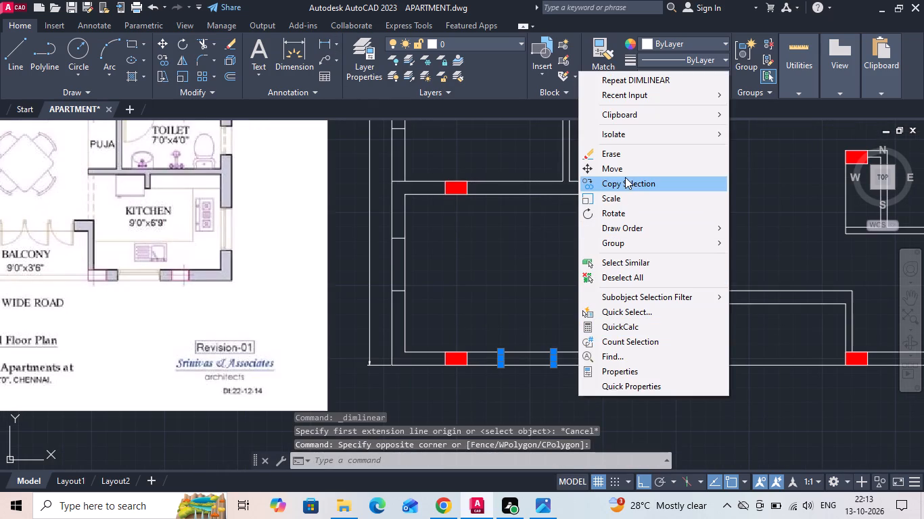
{"action": "left_click", "coordinate": [625, 176]}
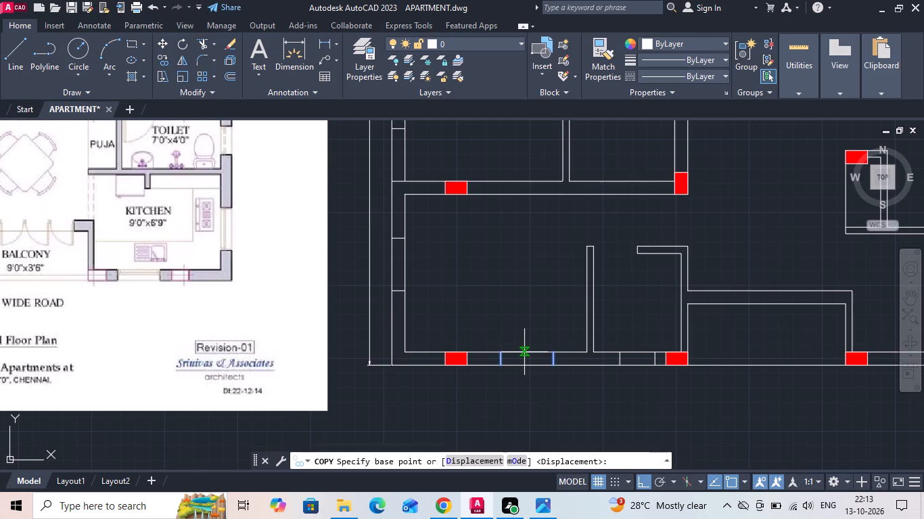
{"action": "left_click", "coordinate": [528, 352]}
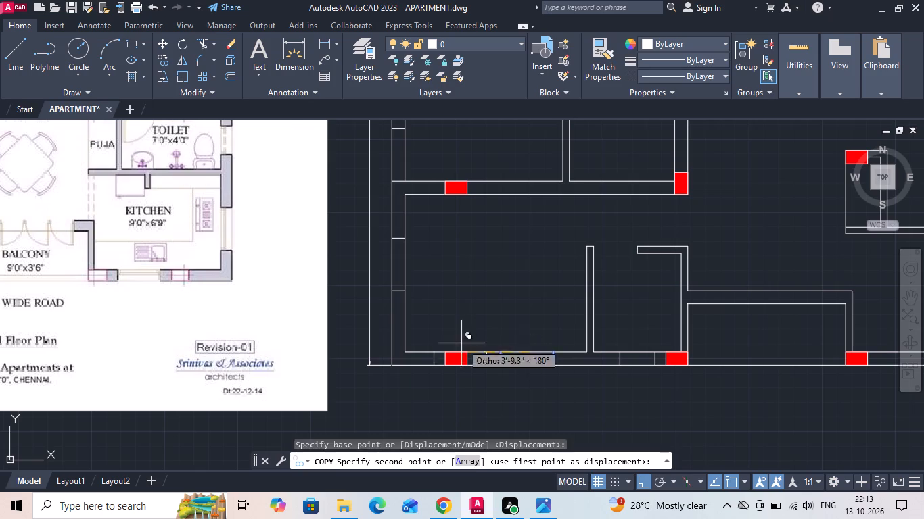
{"action": "scroll", "coordinate": [461, 343], "scroll_direction": "down", "scroll_amount": 2}
{"action": "scroll", "coordinate": [670, 342], "scroll_direction": "up", "scroll_amount": 2}
{"action": "scroll", "coordinate": [597, 353], "scroll_direction": "up", "scroll_amount": 2}
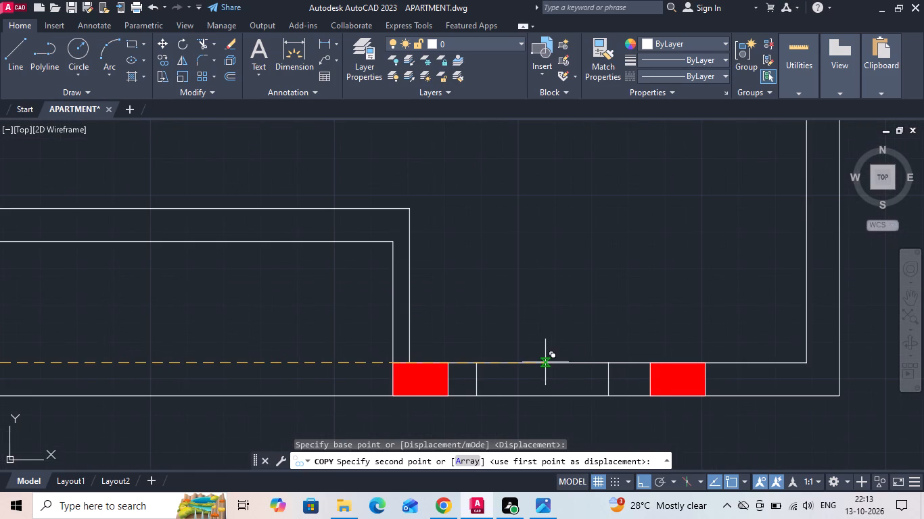
{"action": "left_click", "coordinate": [545, 363]}
{"action": "key", "text": "Escape"}
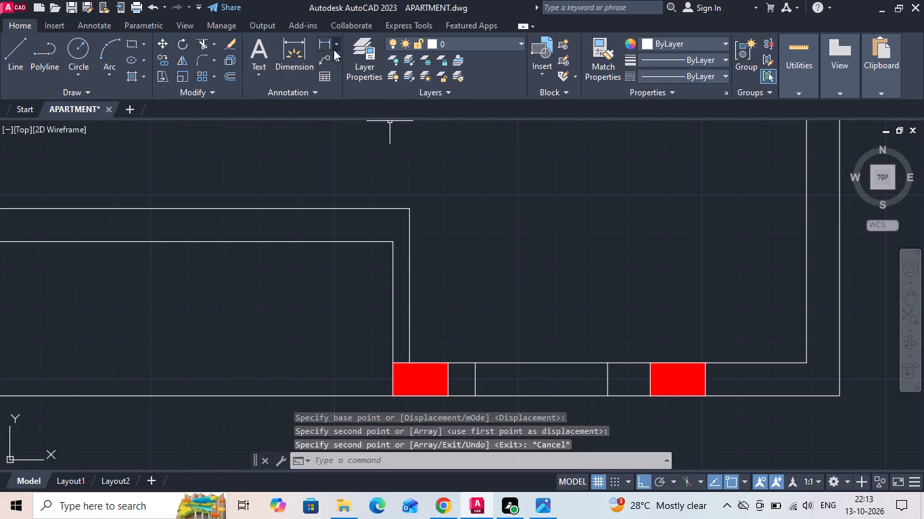
Dimension the gaps between the kitchen window's two edges and the adjacent columns with linear dimensions.
{"action": "left_click", "coordinate": [330, 42]}
{"action": "scroll", "coordinate": [469, 390], "scroll_direction": "up", "scroll_amount": 1}
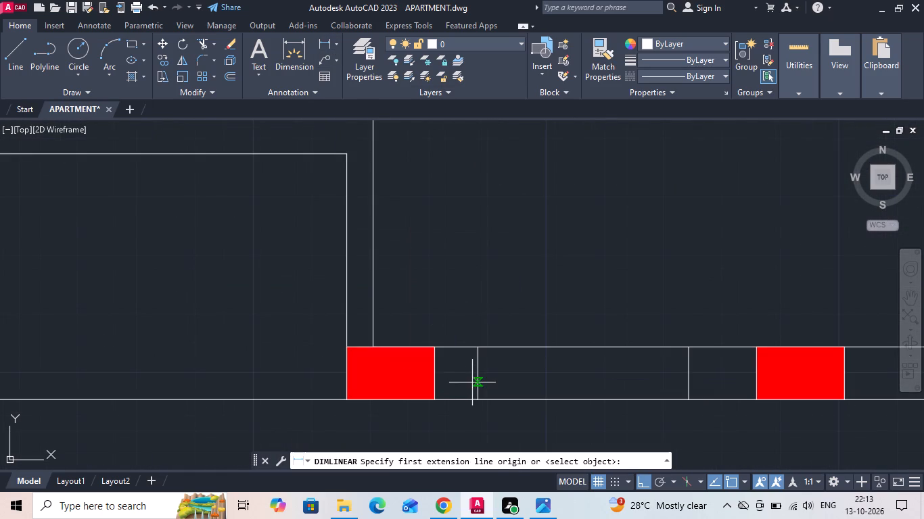
{"action": "left_click", "coordinate": [472, 382]}
{"action": "left_click", "coordinate": [433, 388]}
{"action": "left_click", "coordinate": [448, 280]}
{"action": "key", "text": "space"}
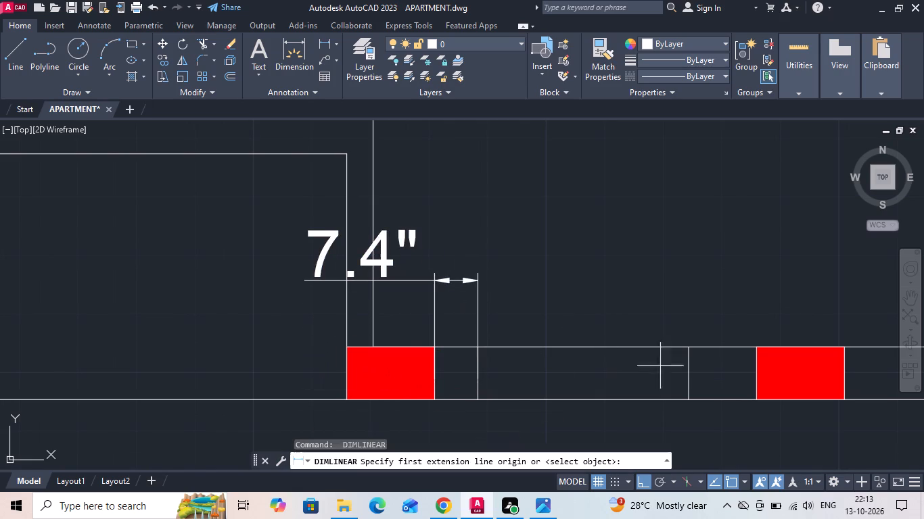
{"action": "left_click", "coordinate": [685, 355]}
{"action": "left_click", "coordinate": [758, 360]}
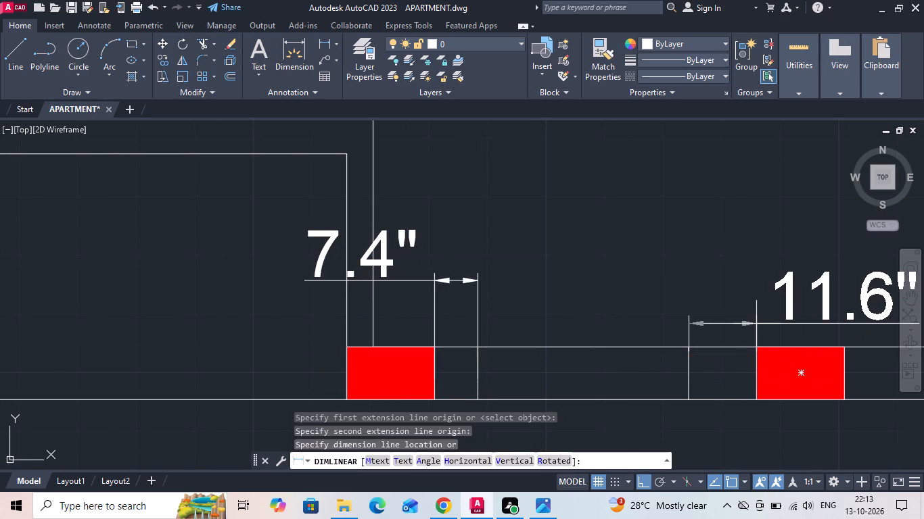
{"action": "left_click", "coordinate": [749, 310]}
Move both kitchen window edges 0.6" to the right along the bottom wall.
{"action": "scroll", "coordinate": [511, 293], "scroll_direction": "down", "scroll_amount": 1}
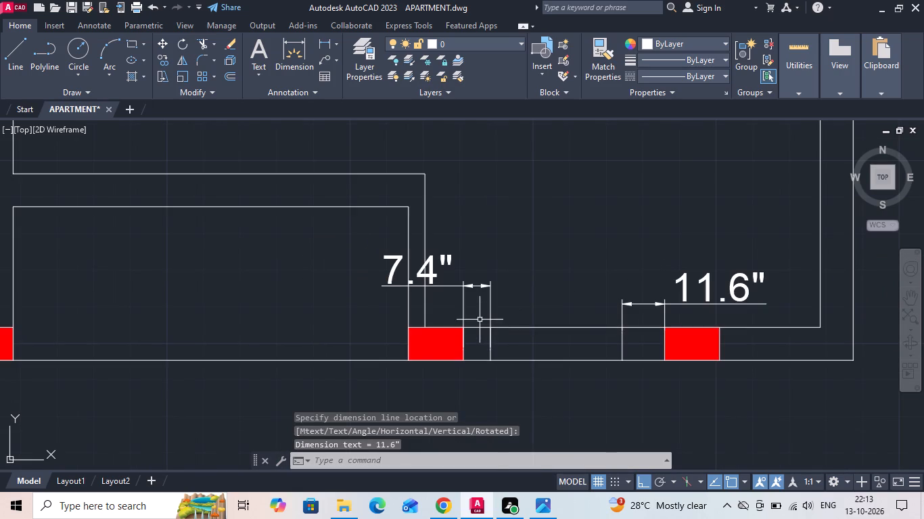
{"action": "left_click_drag", "start_coordinate": [481, 318], "coordinate": [492, 337]}
{"action": "left_click", "coordinate": [643, 403]}
{"action": "right_click_drag", "start_coordinate": [641, 389], "coordinate": [636, 379]}
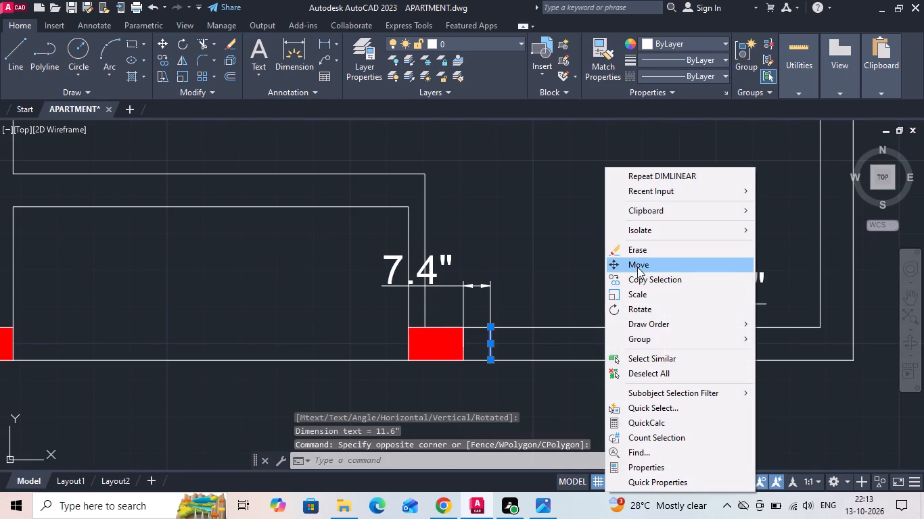
{"action": "left_click", "coordinate": [637, 267]}
{"action": "left_click_drag", "start_coordinate": [577, 219], "coordinate": [591, 218]}
{"action": "type", "text": ".6"}
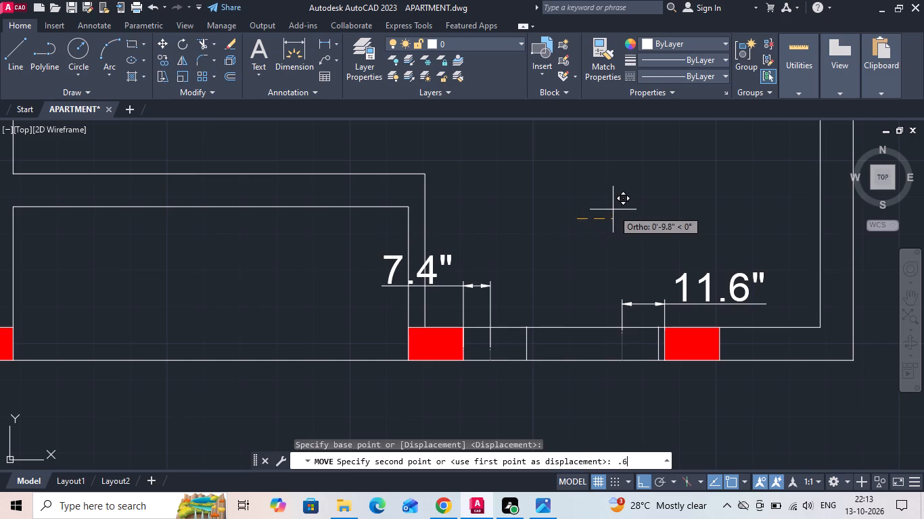
{"action": "key", "text": "Return"}
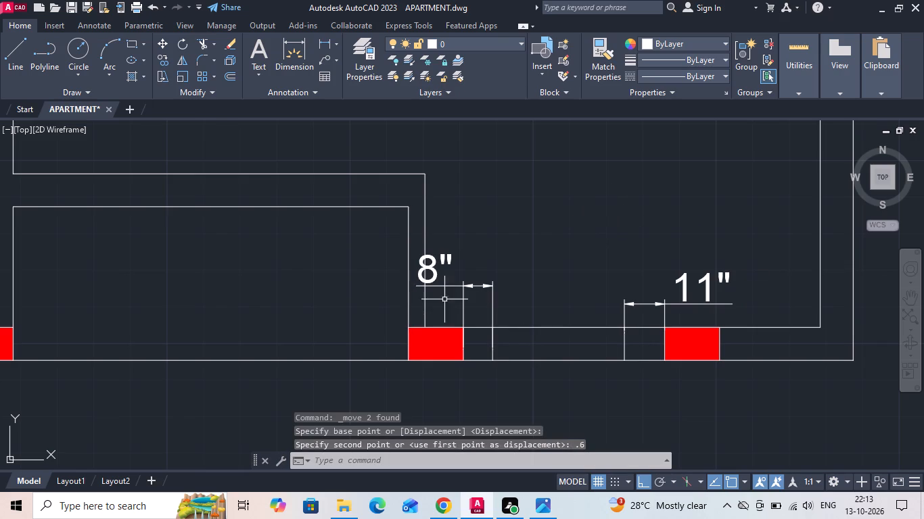
Move both kitchen window edges another 2" to the right along the bottom wall.
{"action": "left_click", "coordinate": [476, 312]}
{"action": "left_click", "coordinate": [638, 401]}
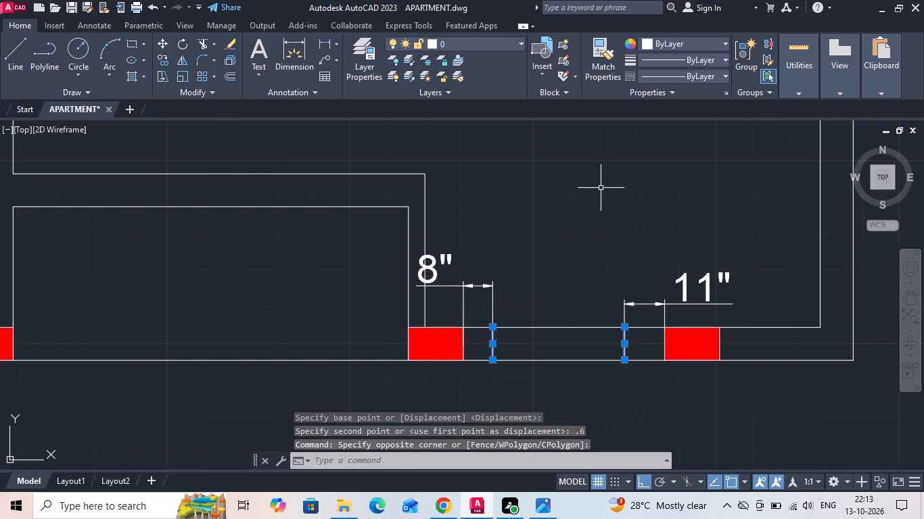
{"action": "right_click", "coordinate": [601, 188]}
{"action": "left_click", "coordinate": [626, 266]}
{"action": "left_click_drag", "start_coordinate": [630, 234], "coordinate": [655, 234]}
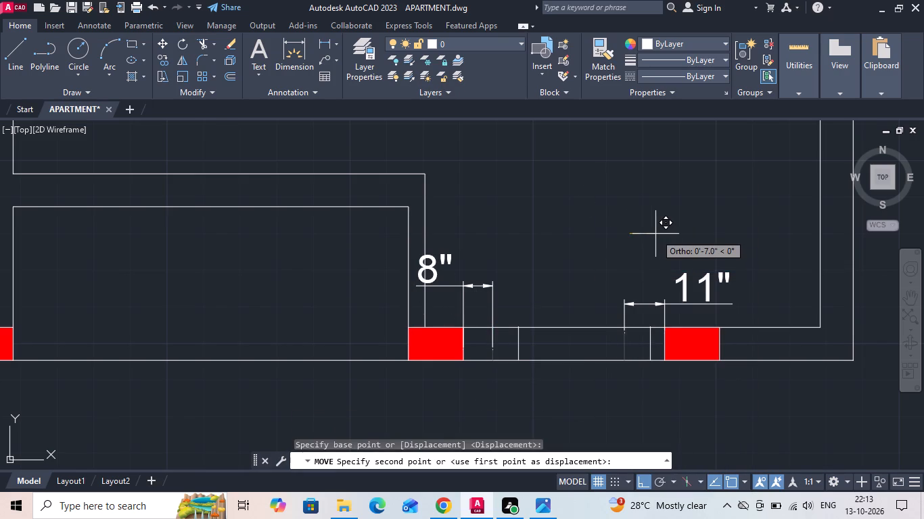
{"action": "key", "text": "9"}
{"action": "key", "text": "BackSpace"}
{"action": "key", "text": "2"}
{"action": "key", "text": "Return"}
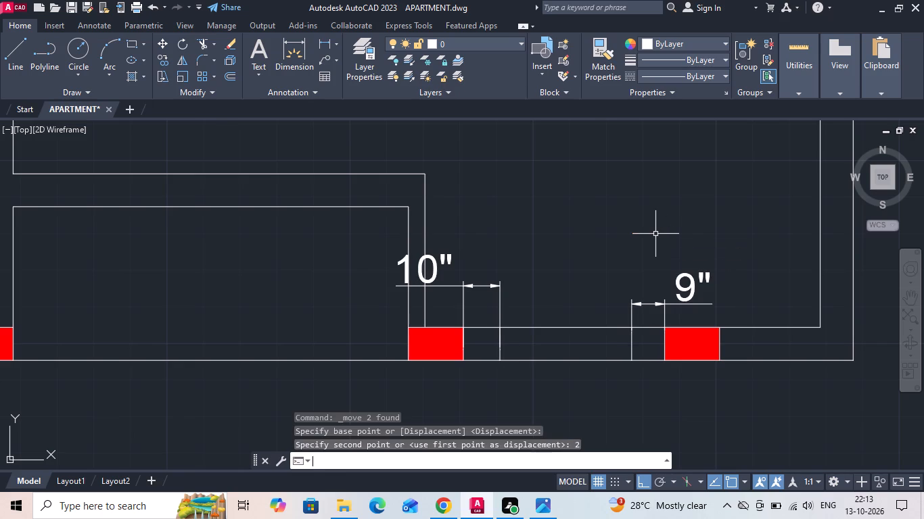
Move both kitchen window edges 1" back to the left along the bottom wall.
{"action": "scroll", "coordinate": [683, 343], "scroll_direction": "down", "scroll_amount": 2}
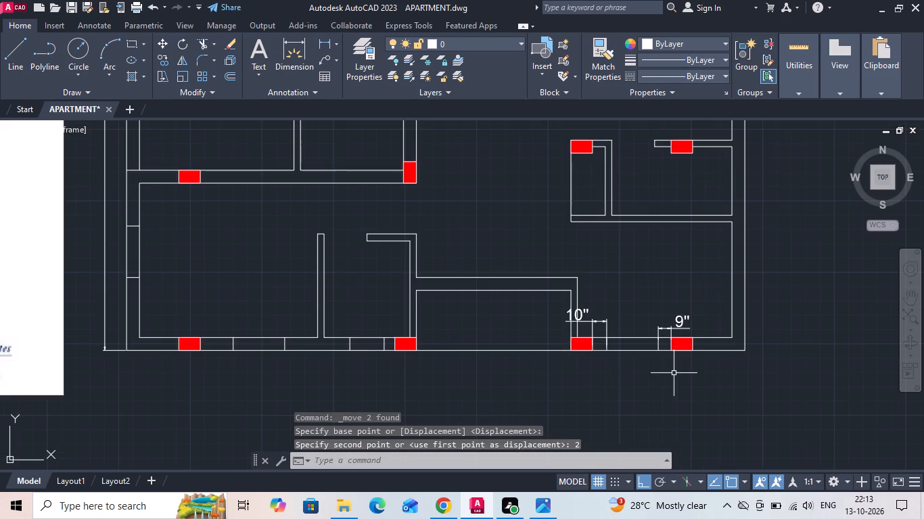
{"action": "scroll", "coordinate": [674, 373], "scroll_direction": "down", "scroll_amount": 1}
{"action": "scroll", "coordinate": [666, 369], "scroll_direction": "up", "scroll_amount": 1}
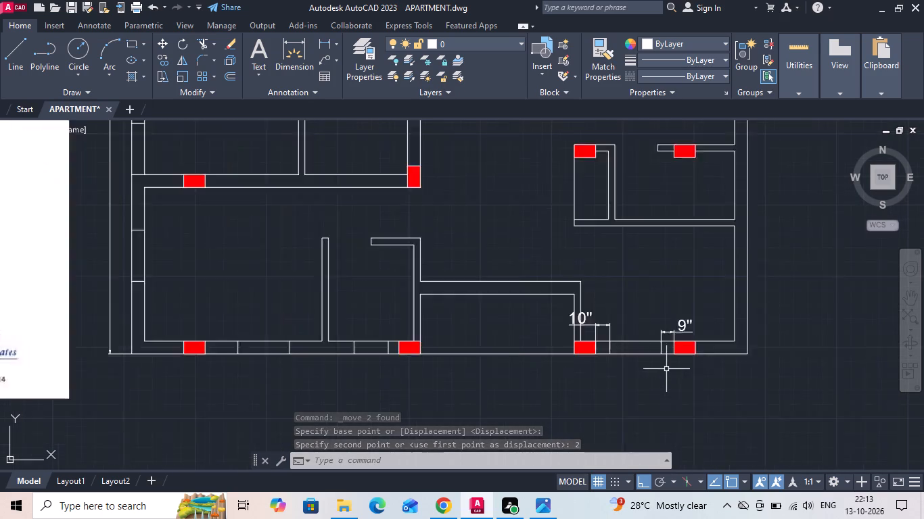
{"action": "scroll", "coordinate": [666, 369], "scroll_direction": "up", "scroll_amount": 1}
{"action": "scroll", "coordinate": [621, 322], "scroll_direction": "up", "scroll_amount": 1}
{"action": "left_click", "coordinate": [538, 314]}
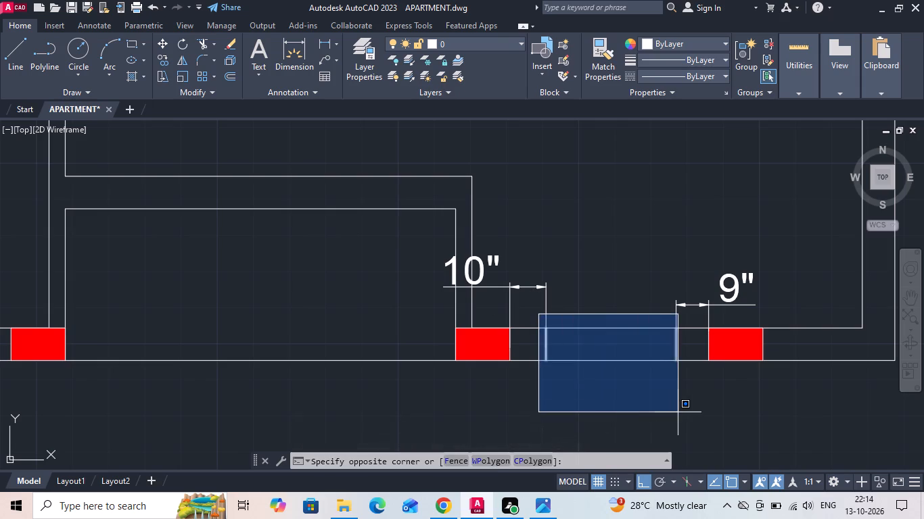
{"action": "left_click", "coordinate": [685, 414]}
{"action": "right_click", "coordinate": [599, 220]}
{"action": "left_click", "coordinate": [622, 263]}
{"action": "left_click", "coordinate": [638, 241]}
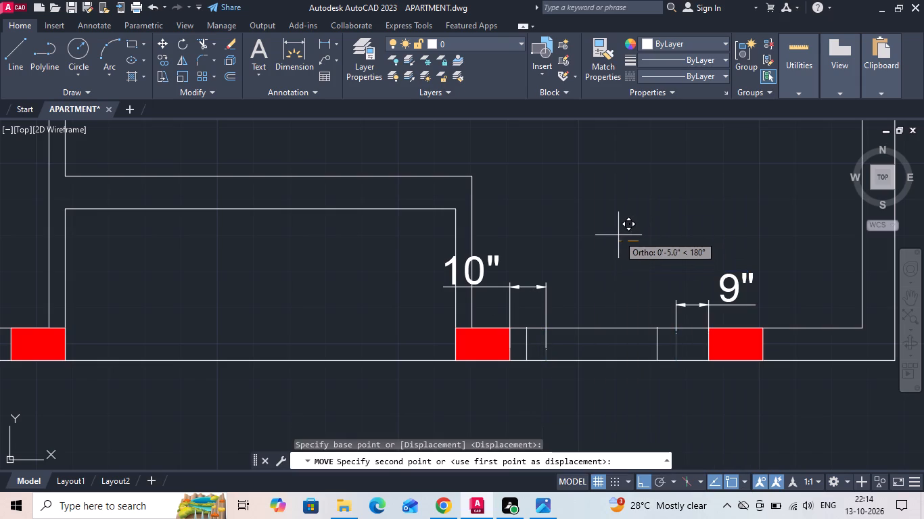
{"action": "key", "text": "1"}
{"action": "key", "text": "Return"}
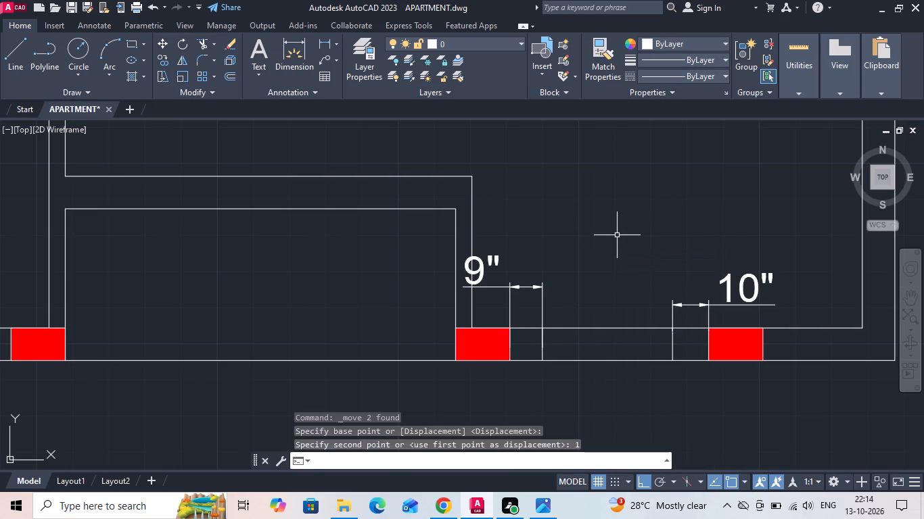
Erase the two temporary gap dimensions above the kitchen's bottom window.
{"action": "left_click_drag", "start_coordinate": [684, 316], "coordinate": [607, 293]}
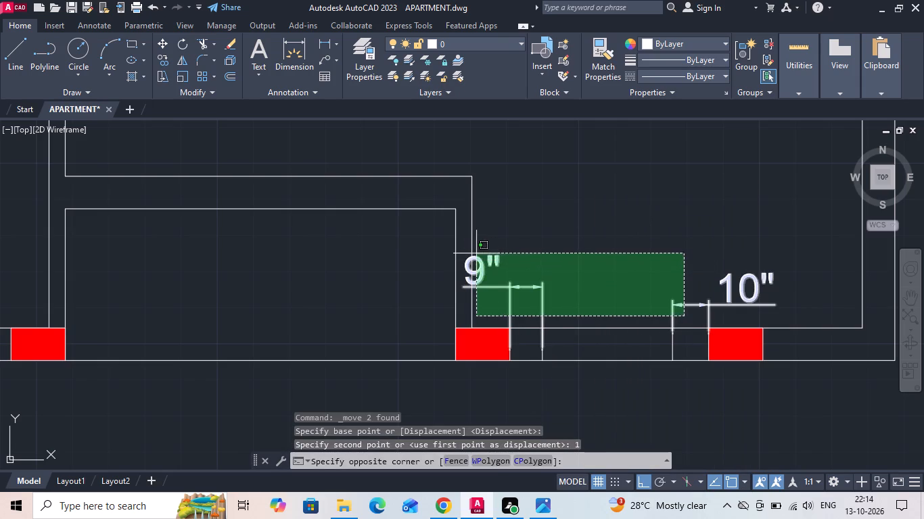
{"action": "left_click", "coordinate": [492, 247]}
{"action": "key", "text": "Delete"}
Copy the two window edge lines from flat A's bedroom left outer wall across to the inner face of the kitchen's right wall.
{"action": "scroll", "coordinate": [597, 374], "scroll_direction": "down", "scroll_amount": 2}
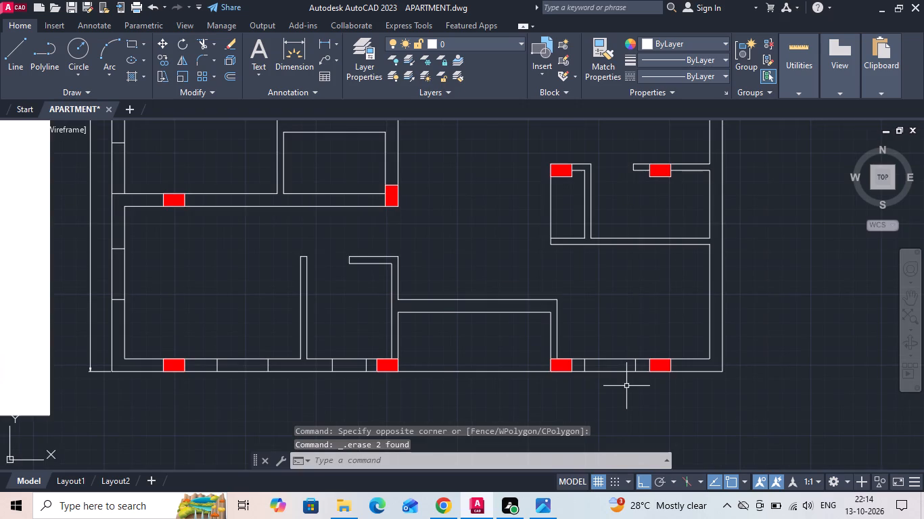
{"action": "scroll", "coordinate": [628, 388], "scroll_direction": "down", "scroll_amount": 1}
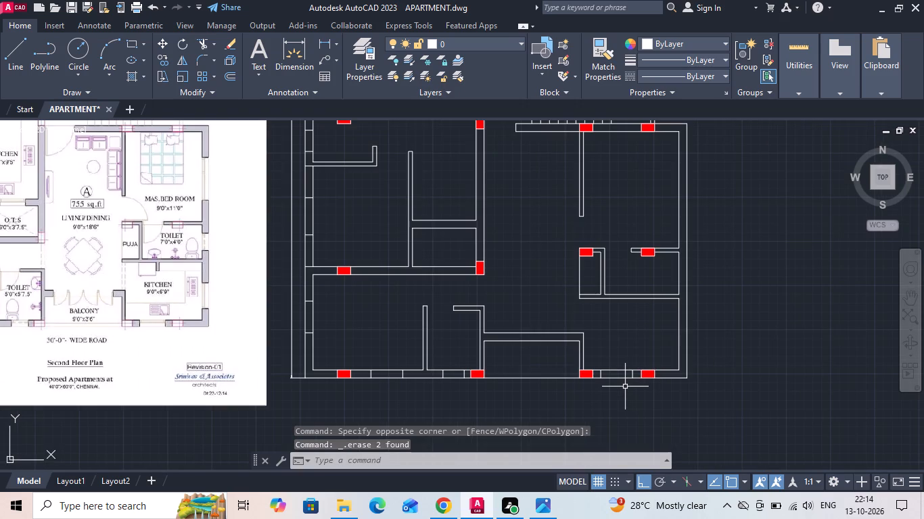
{"action": "left_click", "coordinate": [302, 339]}
{"action": "left_click", "coordinate": [329, 293]}
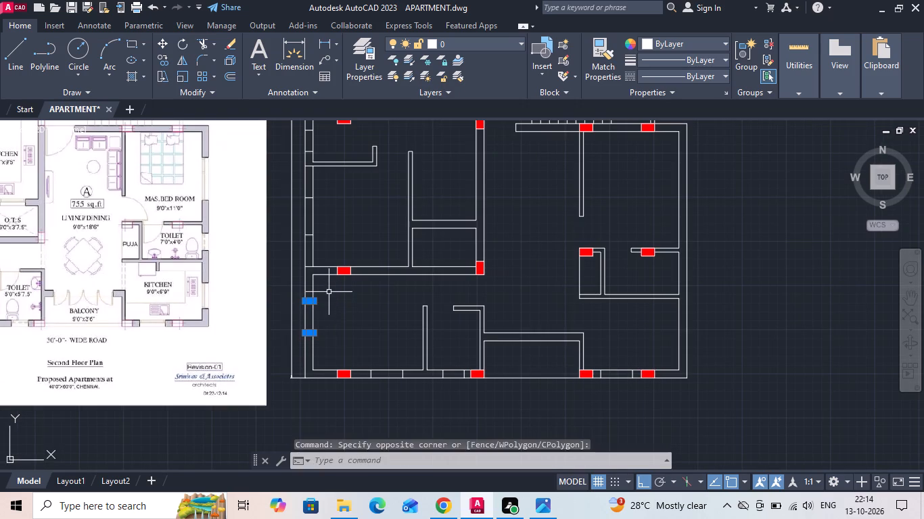
{"action": "right_click", "coordinate": [331, 297]}
{"action": "left_click", "coordinate": [377, 283]}
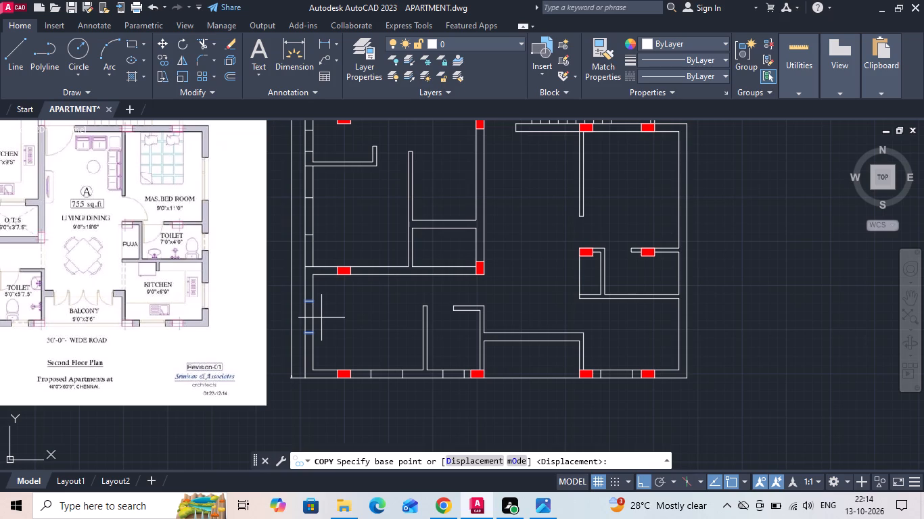
{"action": "left_click", "coordinate": [314, 322]}
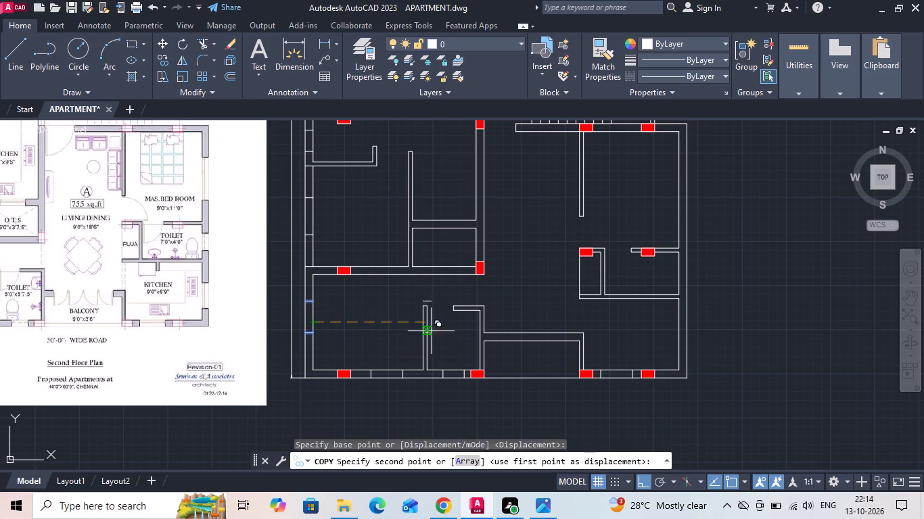
{"action": "left_click", "coordinate": [683, 336]}
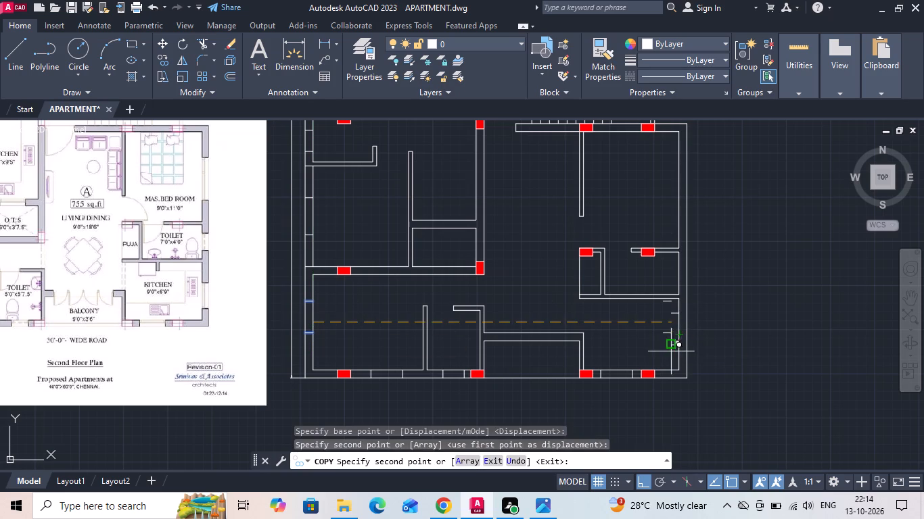
{"action": "key", "text": "Escape"}
{"action": "scroll", "coordinate": [668, 342], "scroll_direction": "up", "scroll_amount": 1}
{"action": "scroll", "coordinate": [668, 342], "scroll_direction": "down", "scroll_amount": 1}
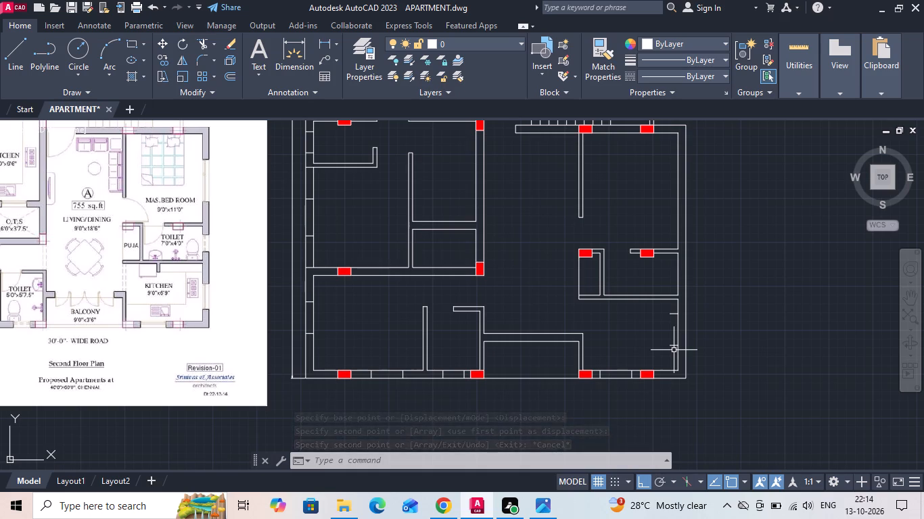
Move the two copied window edge lines into the kitchen's right outer wall so they span from its inner to outer face.
{"action": "scroll", "coordinate": [674, 350], "scroll_direction": "up", "scroll_amount": 1}
{"action": "left_click", "coordinate": [645, 351]}
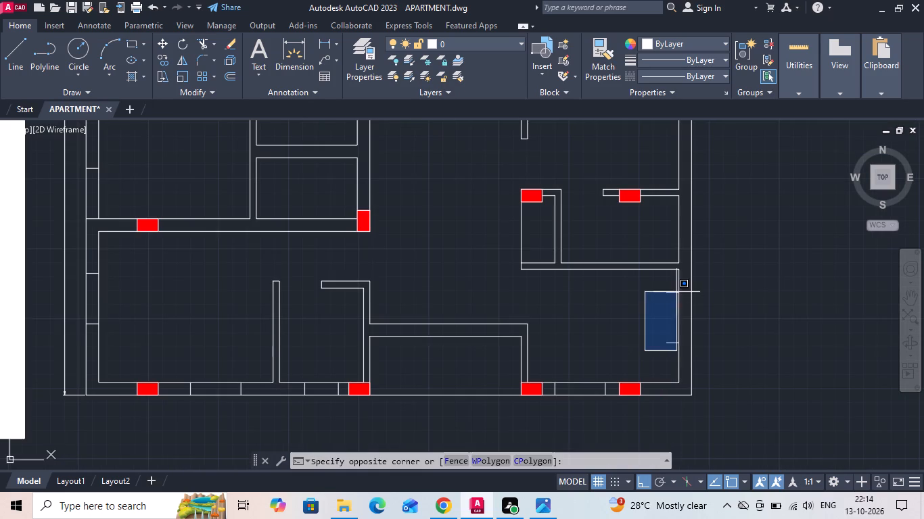
{"action": "left_click", "coordinate": [687, 285]}
{"action": "right_click", "coordinate": [687, 285]}
{"action": "left_click", "coordinate": [744, 268]}
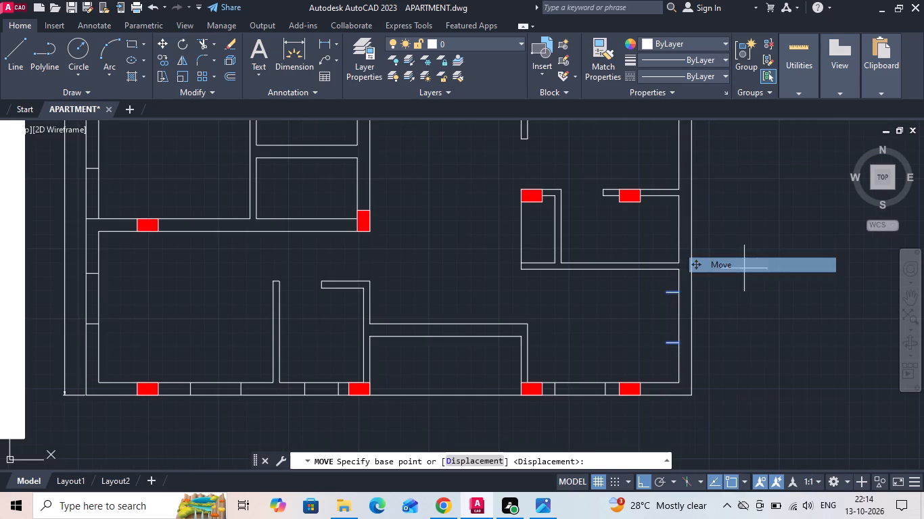
{"action": "scroll", "coordinate": [677, 293], "scroll_direction": "up", "scroll_amount": 2}
{"action": "left_click", "coordinate": [678, 292]}
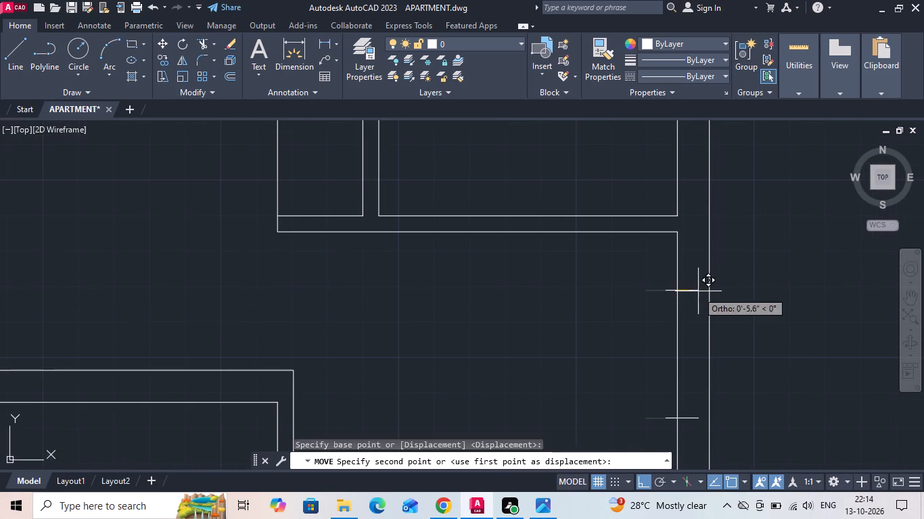
{"action": "left_click", "coordinate": [709, 291]}
{"action": "key", "text": "Escape"}
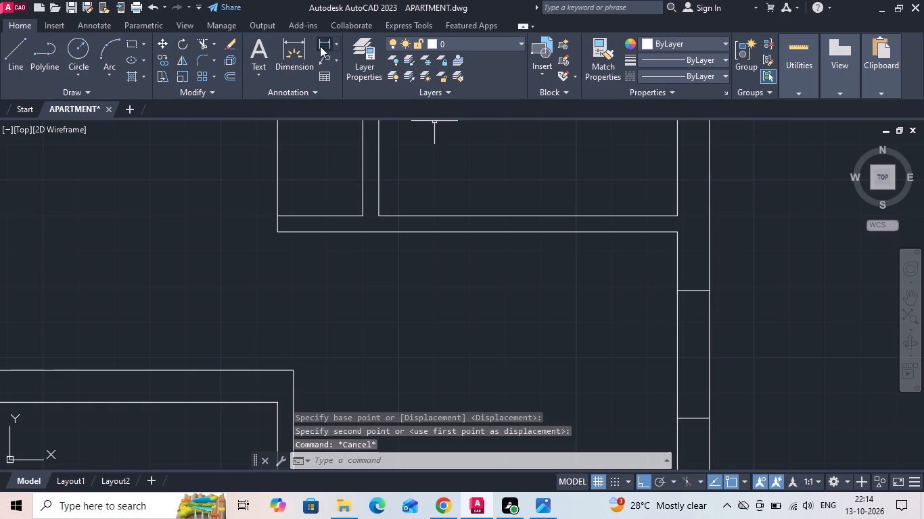
Dimension the wall gaps above and below the window opening in the kitchen's right wall.
{"action": "left_click", "coordinate": [320, 46]}
{"action": "left_click", "coordinate": [677, 289]}
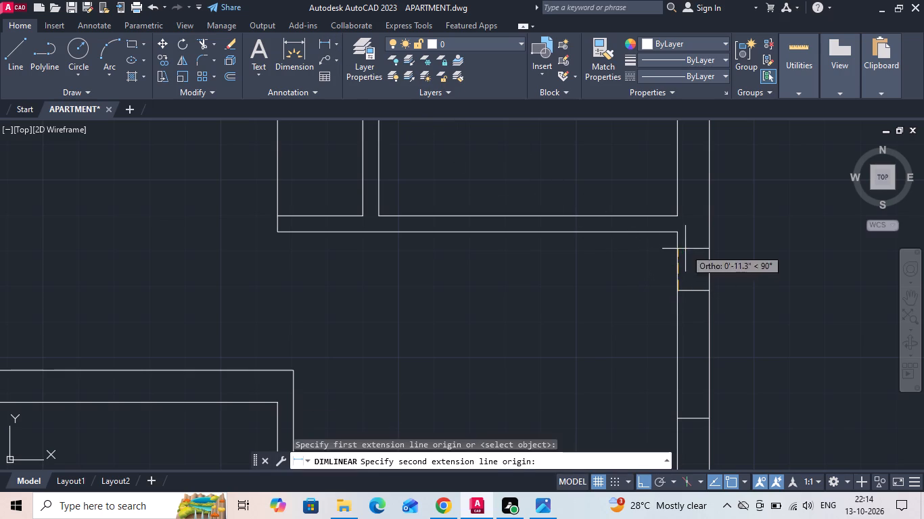
{"action": "left_click", "coordinate": [681, 231]}
{"action": "scroll", "coordinate": [580, 282], "scroll_direction": "down", "scroll_amount": 2}
{"action": "left_click", "coordinate": [580, 282]}
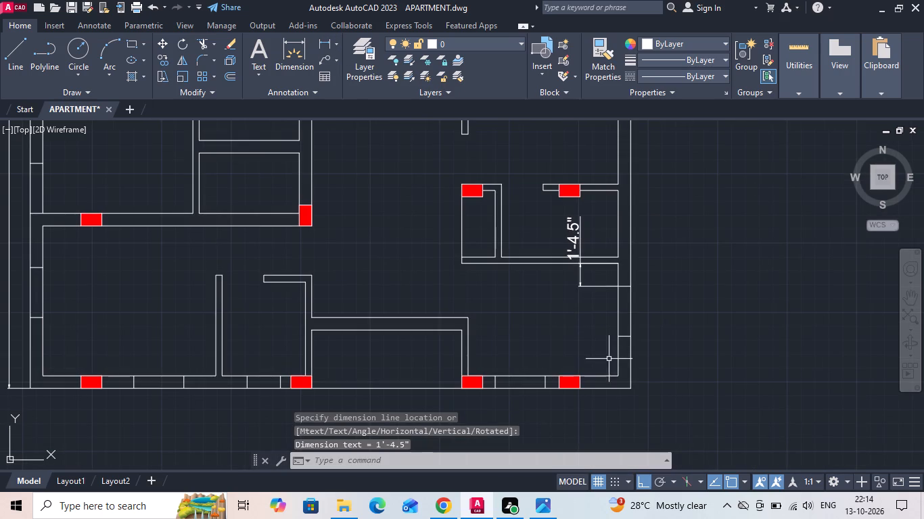
{"action": "scroll", "coordinate": [609, 360], "scroll_direction": "up", "scroll_amount": 1}
{"action": "key", "text": "space"}
{"action": "left_click", "coordinate": [623, 327]}
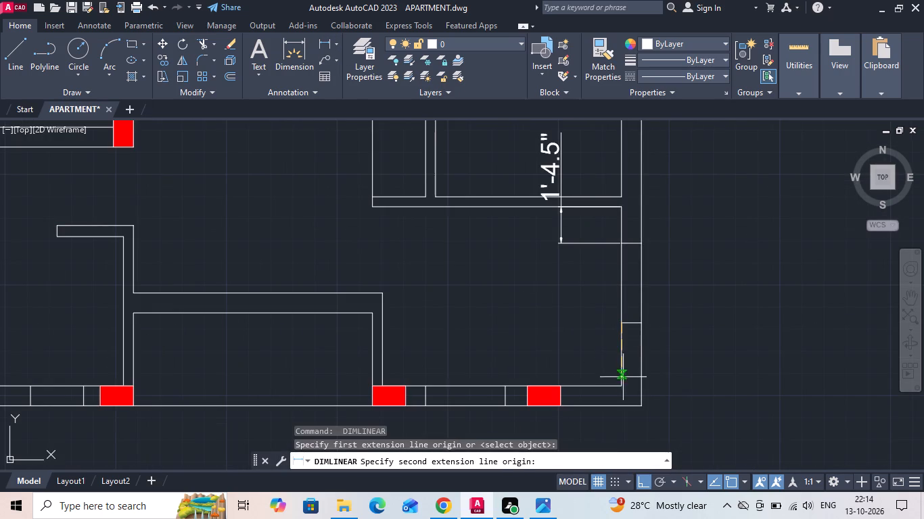
{"action": "left_click", "coordinate": [622, 386]}
{"action": "left_click", "coordinate": [575, 366]}
{"action": "scroll", "coordinate": [586, 245], "scroll_direction": "down", "scroll_amount": 1}
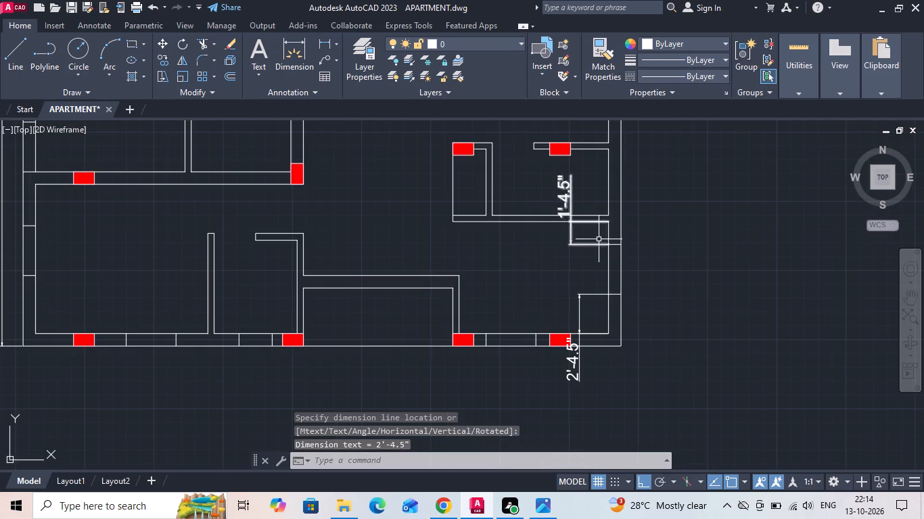
Move both window edges 0.5" down along the kitchen's right wall.
{"action": "left_click", "coordinate": [599, 239]}
{"action": "left_click", "coordinate": [665, 312]}
{"action": "right_click", "coordinate": [667, 311]}
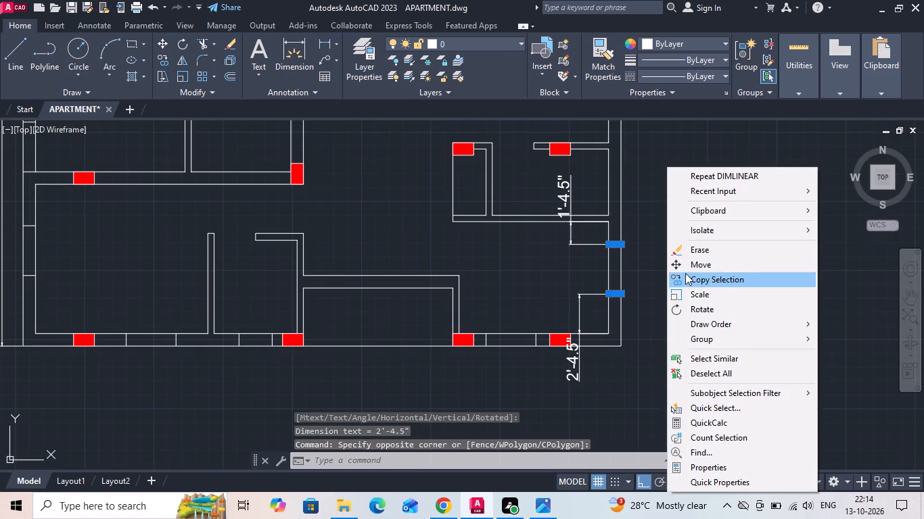
{"action": "left_click", "coordinate": [687, 268]}
{"action": "left_click_drag", "start_coordinate": [709, 289], "coordinate": [710, 305]}
{"action": "type", "text": ".5"}
{"action": "key", "text": "Return"}
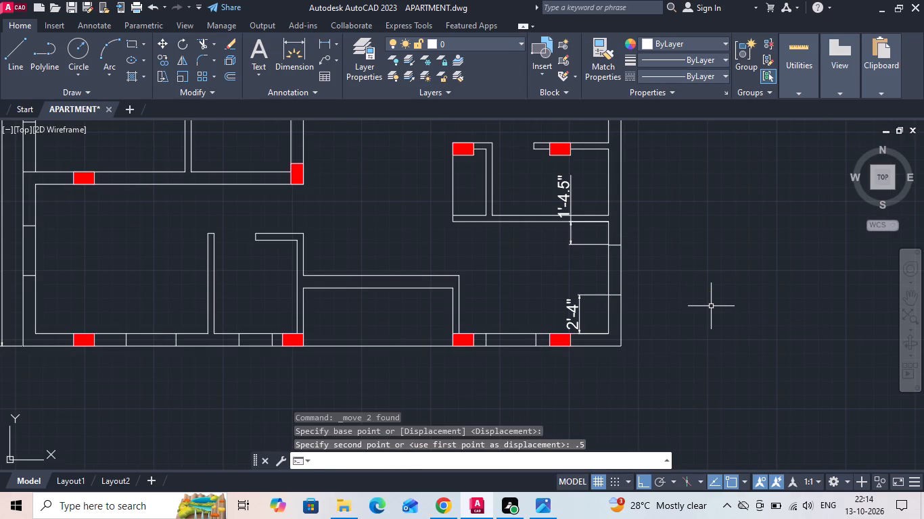
{"action": "key", "text": "Escape"}
Replace the upper gap dimension with a new one from the upper window edge to the kitchen's top inner corner.
{"action": "scroll", "coordinate": [616, 267], "scroll_direction": "up", "scroll_amount": 2}
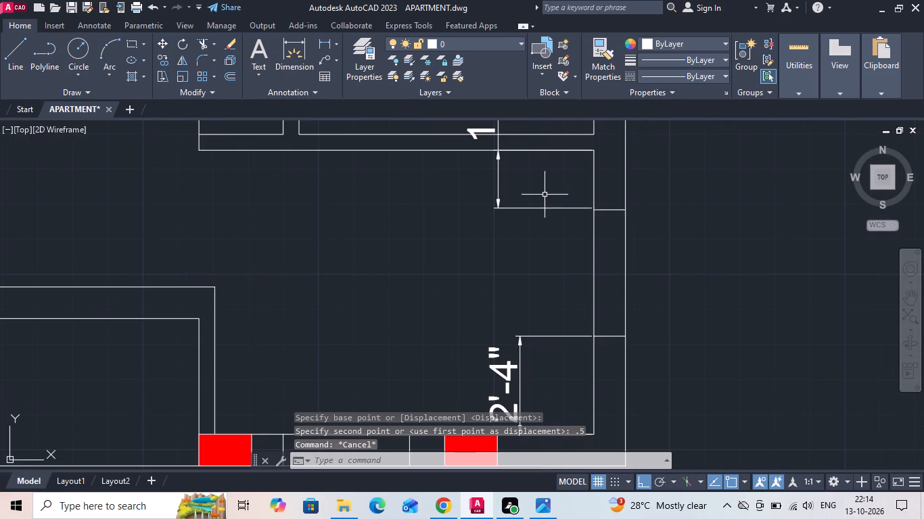
{"action": "left_click", "coordinate": [536, 188]}
{"action": "left_click", "coordinate": [510, 232]}
{"action": "key", "text": "Delete"}
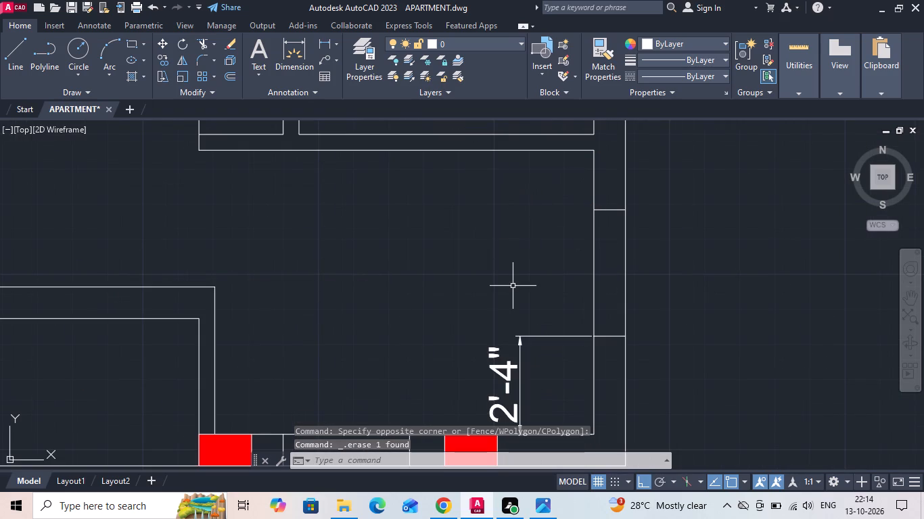
{"action": "scroll", "coordinate": [522, 303], "scroll_direction": "down", "scroll_amount": 1}
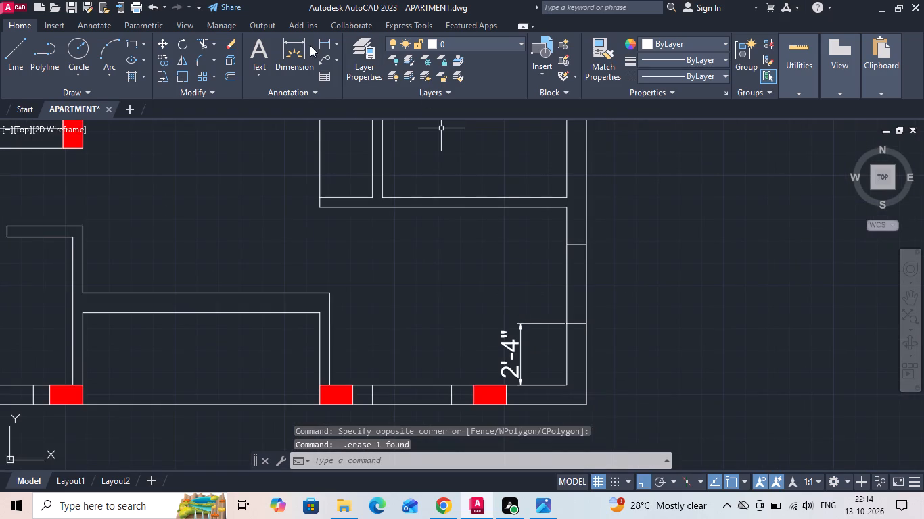
{"action": "left_click", "coordinate": [325, 43]}
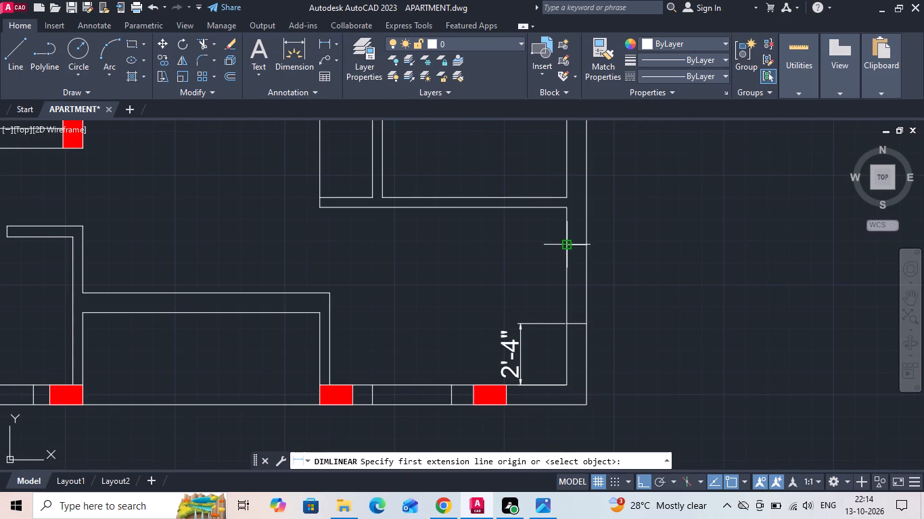
{"action": "left_click", "coordinate": [568, 246]}
{"action": "left_click", "coordinate": [569, 208]}
{"action": "scroll", "coordinate": [568, 220], "scroll_direction": "down", "scroll_amount": 1}
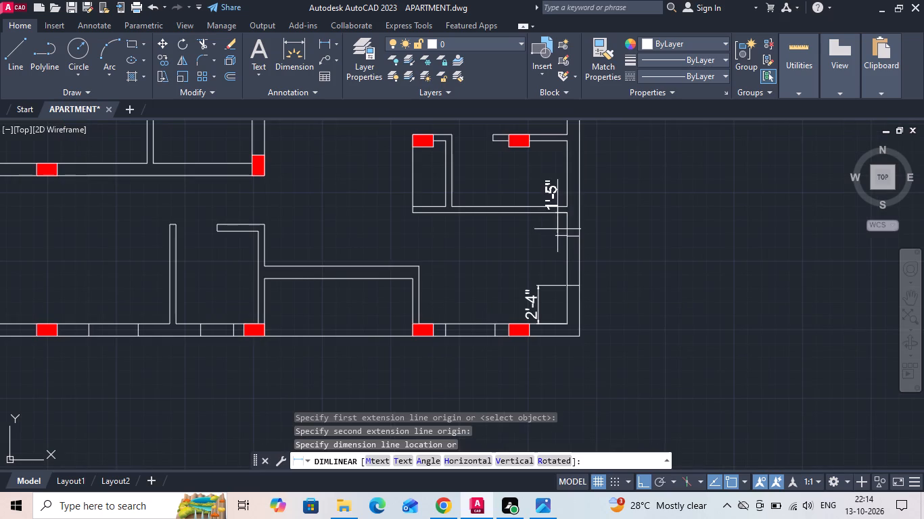
{"action": "left_click", "coordinate": [557, 229]}
{"action": "scroll", "coordinate": [566, 307], "scroll_direction": "down", "scroll_amount": 1}
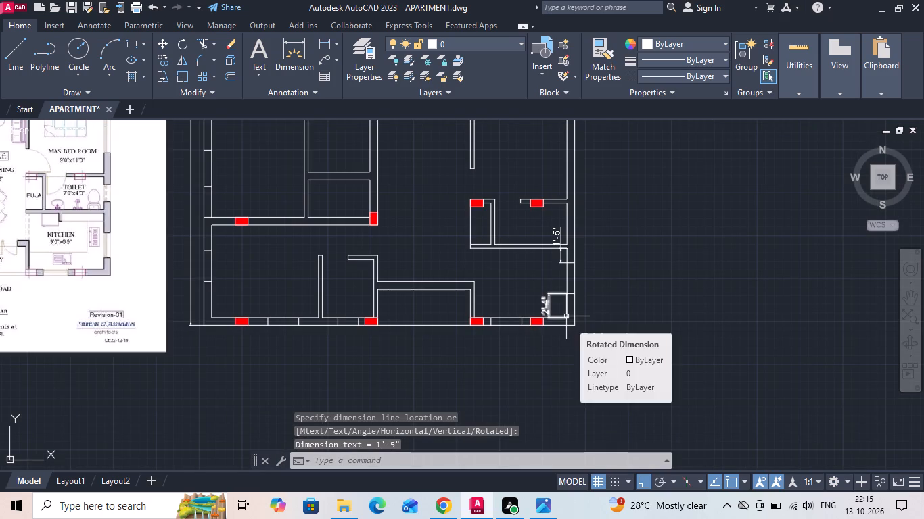
Move both window edges 8" down along the kitchen's right wall.
{"action": "scroll", "coordinate": [559, 295], "scroll_direction": "up", "scroll_amount": 2}
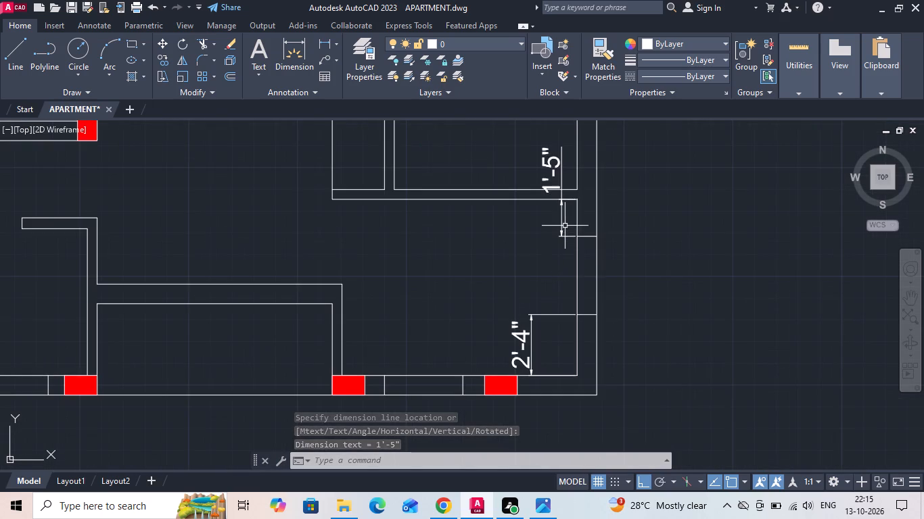
{"action": "left_click_drag", "start_coordinate": [569, 221], "coordinate": [577, 241]}
{"action": "left_click", "coordinate": [628, 327]}
{"action": "right_click", "coordinate": [630, 326]}
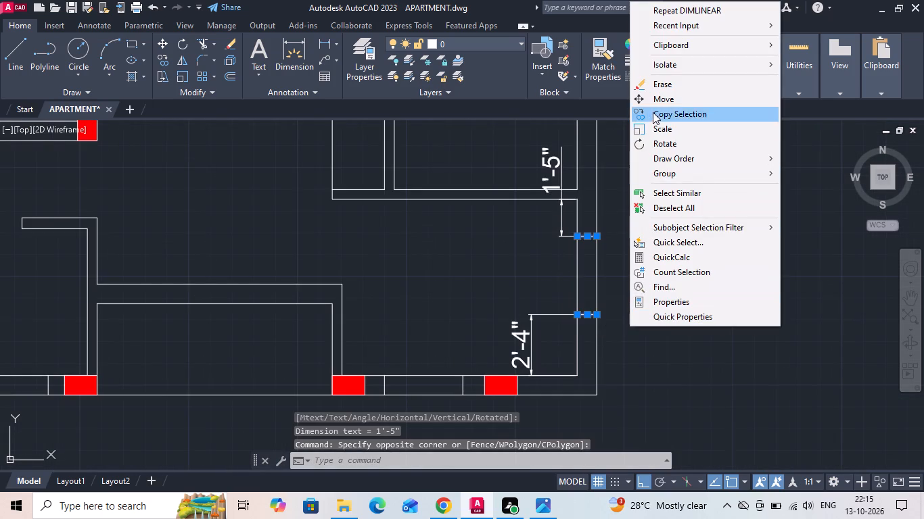
{"action": "left_click", "coordinate": [657, 104]}
{"action": "left_click_drag", "start_coordinate": [677, 205], "coordinate": [678, 234]}
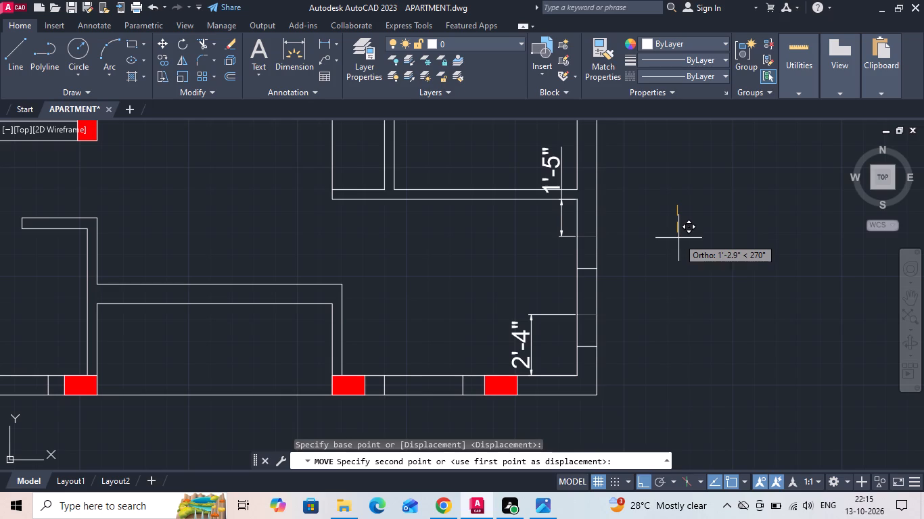
{"action": "key", "text": "8"}
{"action": "key", "text": "Return"}
{"action": "scroll", "coordinate": [678, 238], "scroll_direction": "down", "scroll_amount": 1}
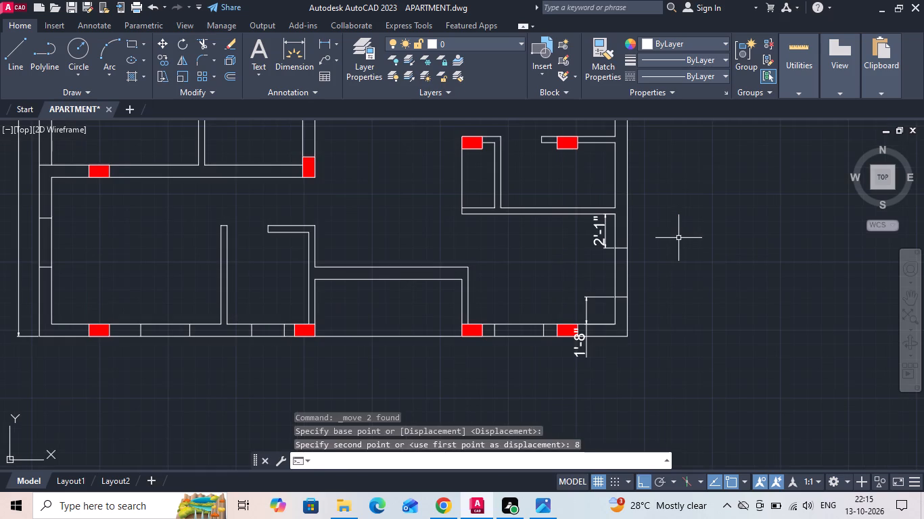
Move both window edges another 2" down along the kitchen's right wall.
{"action": "middle_click_drag", "start_coordinate": [697, 269], "coordinate": [733, 297]}
{"action": "scroll", "coordinate": [742, 305], "scroll_direction": "down", "scroll_amount": 1}
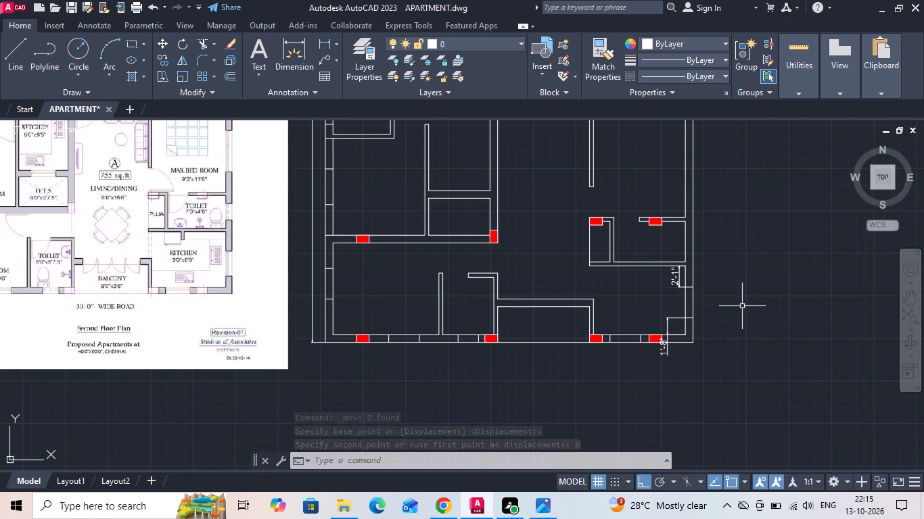
{"action": "scroll", "coordinate": [742, 306], "scroll_direction": "up", "scroll_amount": 1}
{"action": "scroll", "coordinate": [618, 302], "scroll_direction": "up", "scroll_amount": 1}
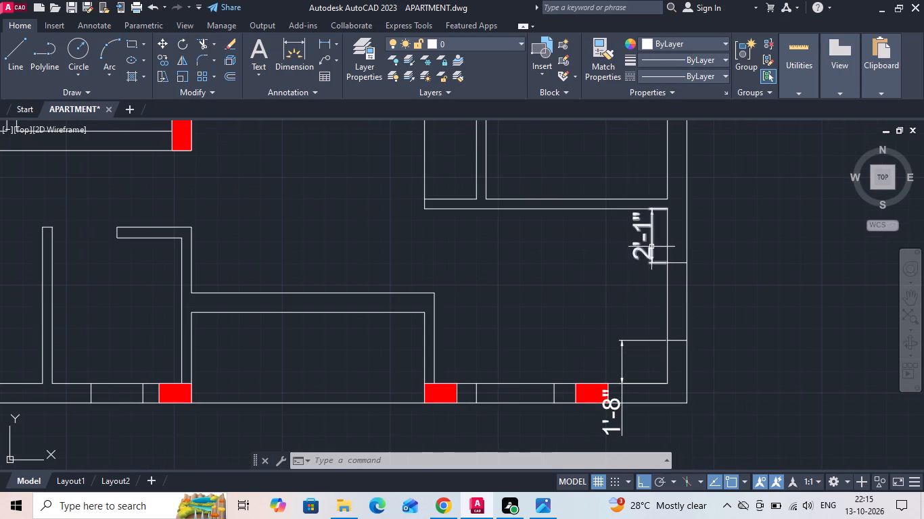
{"action": "left_click_drag", "start_coordinate": [661, 250], "coordinate": [665, 263]}
{"action": "left_click", "coordinate": [713, 360]}
{"action": "right_click", "coordinate": [713, 360]}
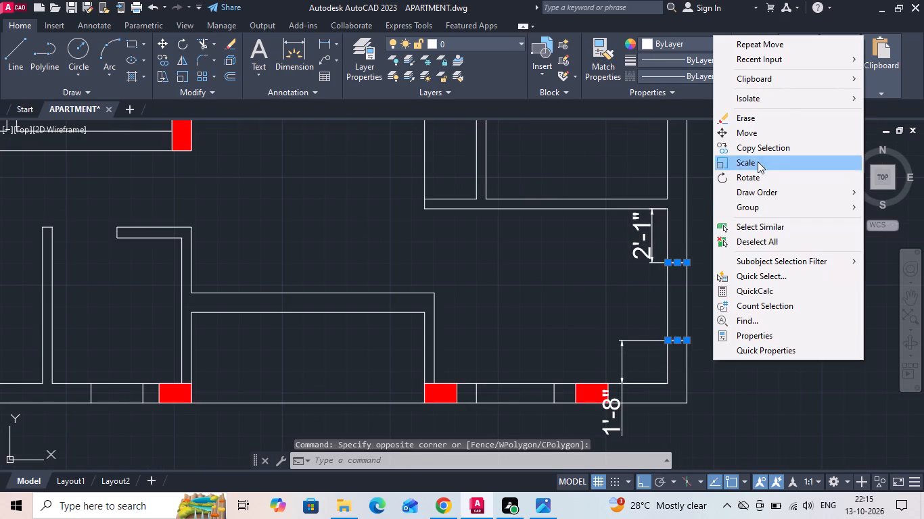
{"action": "left_click", "coordinate": [760, 140]}
{"action": "left_click_drag", "start_coordinate": [762, 214], "coordinate": [758, 231]}
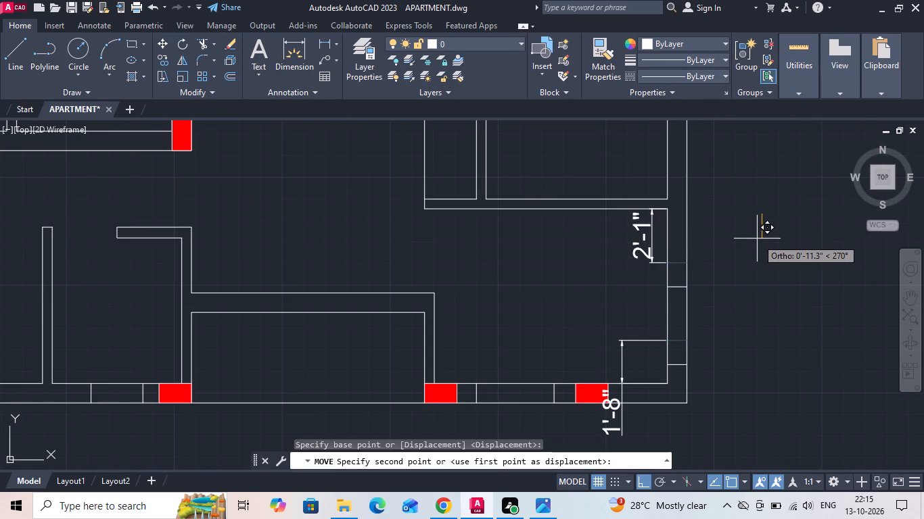
{"action": "type", "text": "2"}
{"action": "key", "text": "space"}
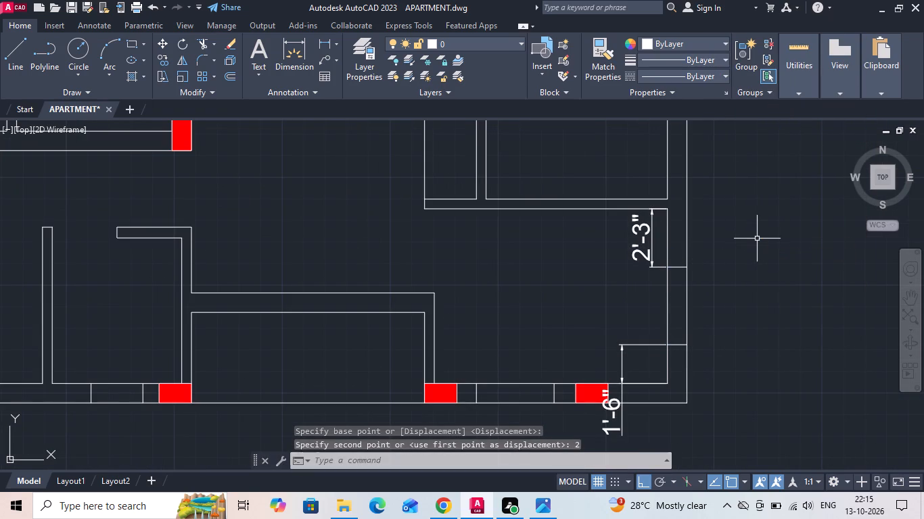
Erase the two temporary gap dimensions beside the kitchen's right wall.
{"action": "left_click_drag", "start_coordinate": [634, 357], "coordinate": [636, 348]}
{"action": "left_click", "coordinate": [592, 237]}
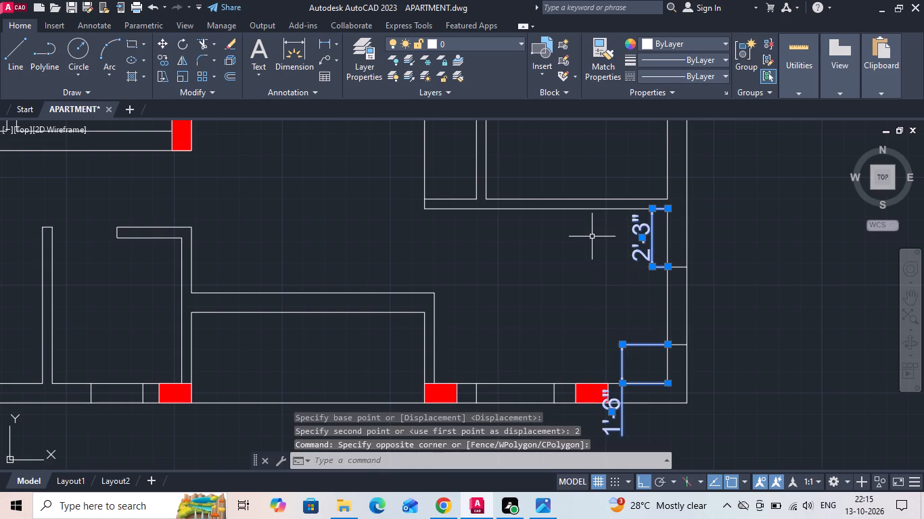
{"action": "key", "text": "Delete"}
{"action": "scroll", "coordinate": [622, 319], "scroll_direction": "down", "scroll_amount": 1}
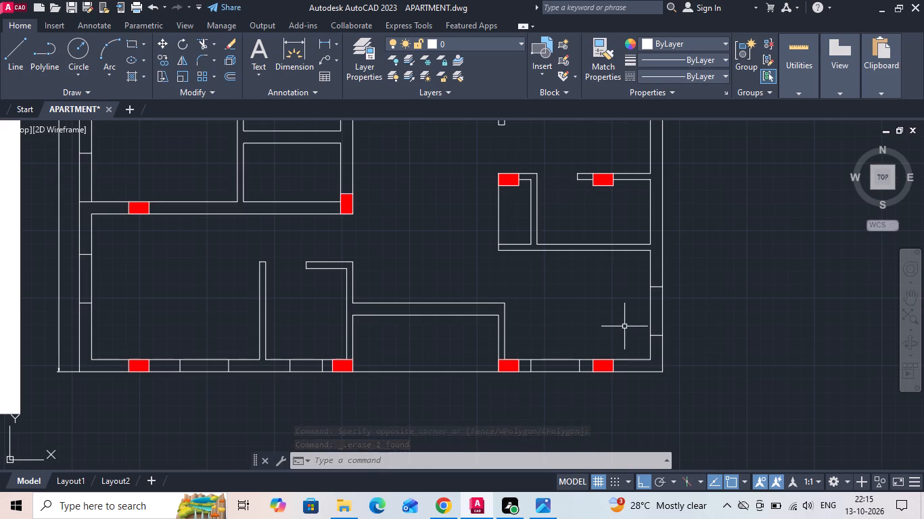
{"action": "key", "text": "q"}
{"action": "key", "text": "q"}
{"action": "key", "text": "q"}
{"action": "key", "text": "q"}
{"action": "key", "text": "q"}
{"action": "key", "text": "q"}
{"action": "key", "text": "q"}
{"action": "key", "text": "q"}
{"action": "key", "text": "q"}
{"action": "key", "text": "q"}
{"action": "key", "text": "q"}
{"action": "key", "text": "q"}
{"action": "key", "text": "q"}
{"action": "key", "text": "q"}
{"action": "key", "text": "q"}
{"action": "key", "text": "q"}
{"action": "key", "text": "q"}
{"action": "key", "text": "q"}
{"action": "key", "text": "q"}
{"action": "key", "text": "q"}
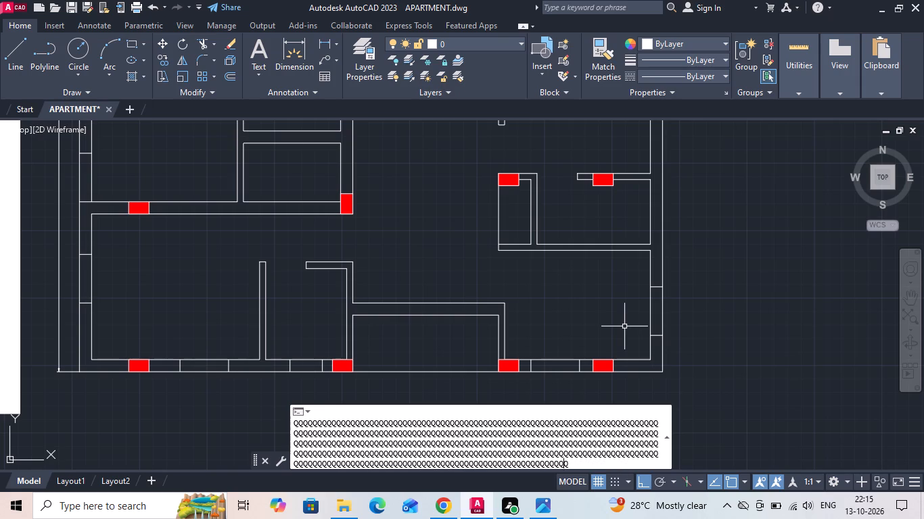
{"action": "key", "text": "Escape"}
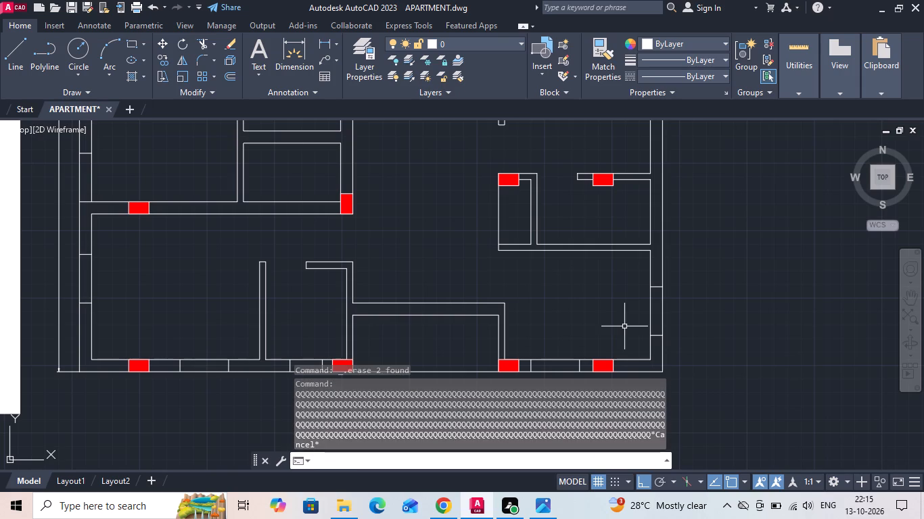
Copy the two window edge lines from the left outer wall of flat B's lower toilet to the inner face of flat A's toilet right wall.
{"action": "scroll", "coordinate": [516, 359], "scroll_direction": "down", "scroll_amount": 2}
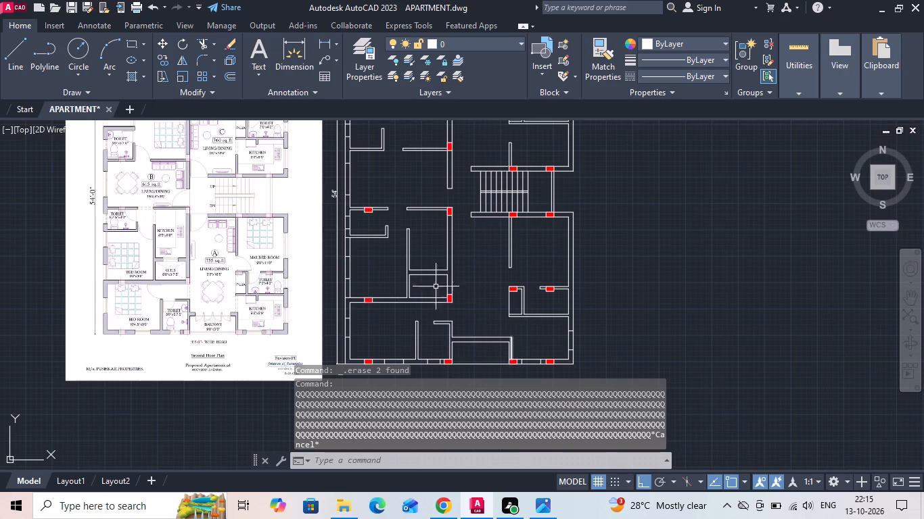
{"action": "scroll", "coordinate": [357, 218], "scroll_direction": "up", "scroll_amount": 3}
{"action": "left_click_drag", "start_coordinate": [309, 207], "coordinate": [315, 212]}
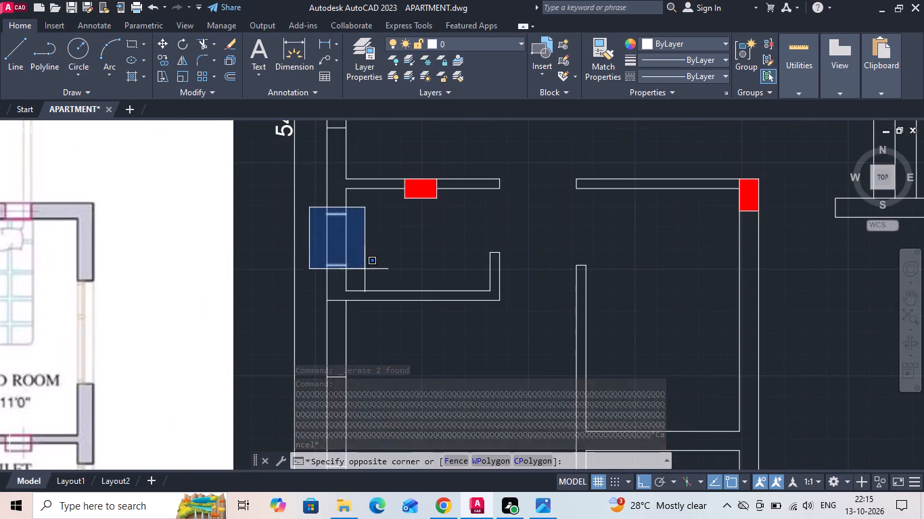
{"action": "left_click", "coordinate": [365, 270]}
{"action": "right_click", "coordinate": [365, 270]}
{"action": "left_click", "coordinate": [396, 282]}
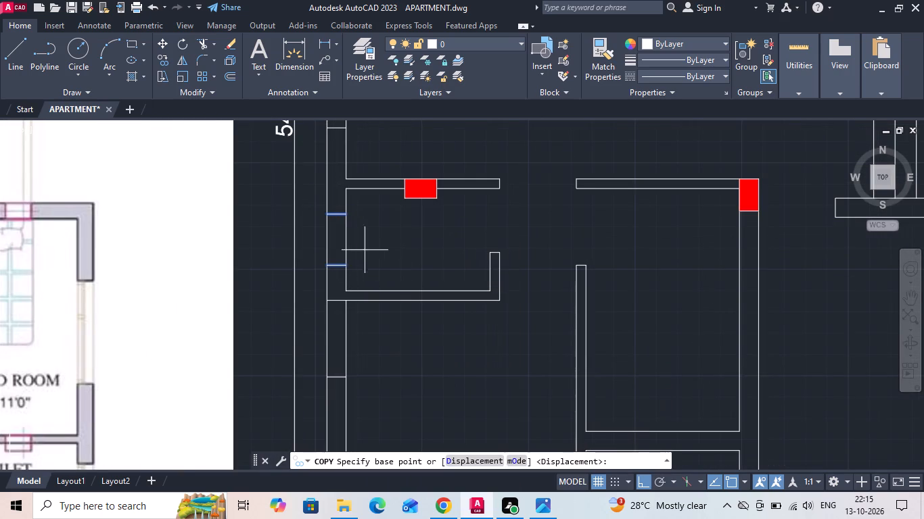
{"action": "left_click", "coordinate": [343, 242]}
{"action": "scroll", "coordinate": [332, 239], "scroll_direction": "down", "scroll_amount": 2}
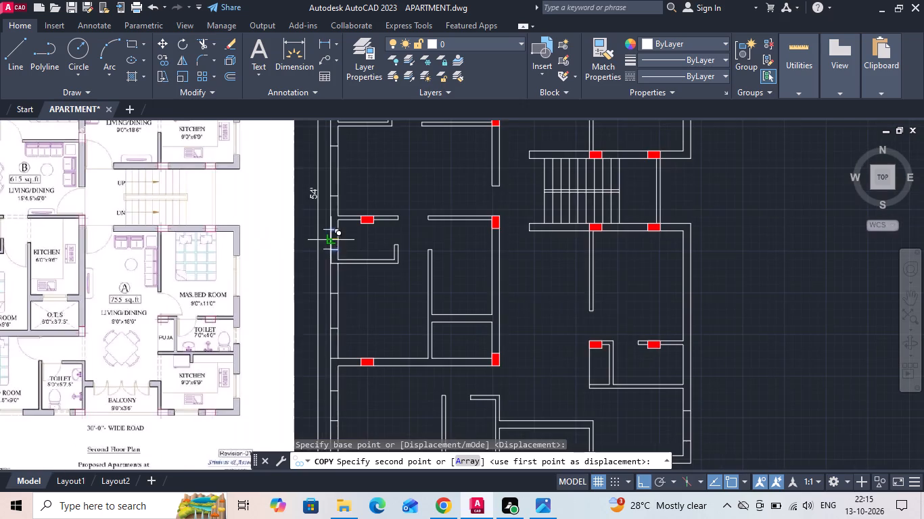
{"action": "scroll", "coordinate": [656, 373], "scroll_direction": "up", "scroll_amount": 1}
{"action": "left_click", "coordinate": [696, 360]}
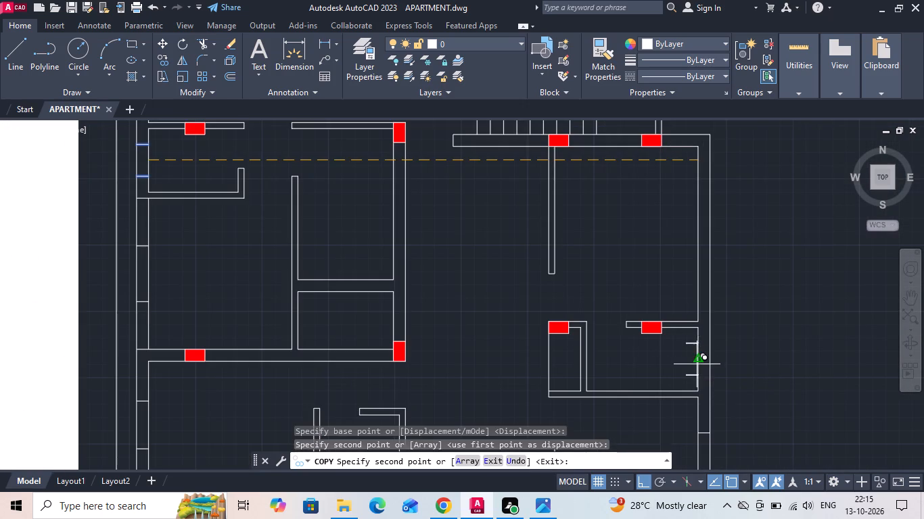
{"action": "scroll", "coordinate": [697, 366], "scroll_direction": "up", "scroll_amount": 1}
{"action": "key", "text": "Escape"}
Move the two copied window edge lines 9" to the right, into flat A's toilet outer wall.
{"action": "middle_click_drag", "start_coordinate": [670, 362], "coordinate": [534, 301]}
{"action": "scroll", "coordinate": [533, 328], "scroll_direction": "up", "scroll_amount": 1}
{"action": "left_click", "coordinate": [550, 335]}
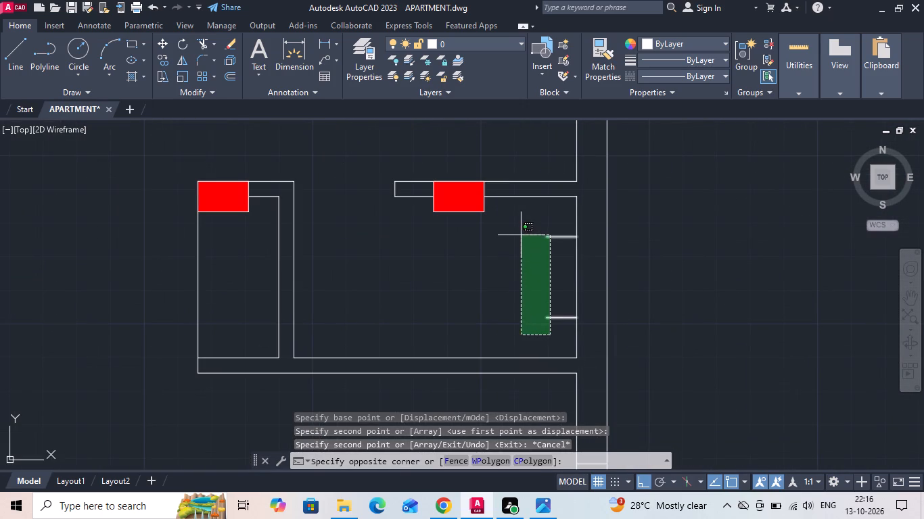
{"action": "left_click", "coordinate": [521, 234]}
{"action": "right_click", "coordinate": [521, 234]}
{"action": "left_click", "coordinate": [562, 271]}
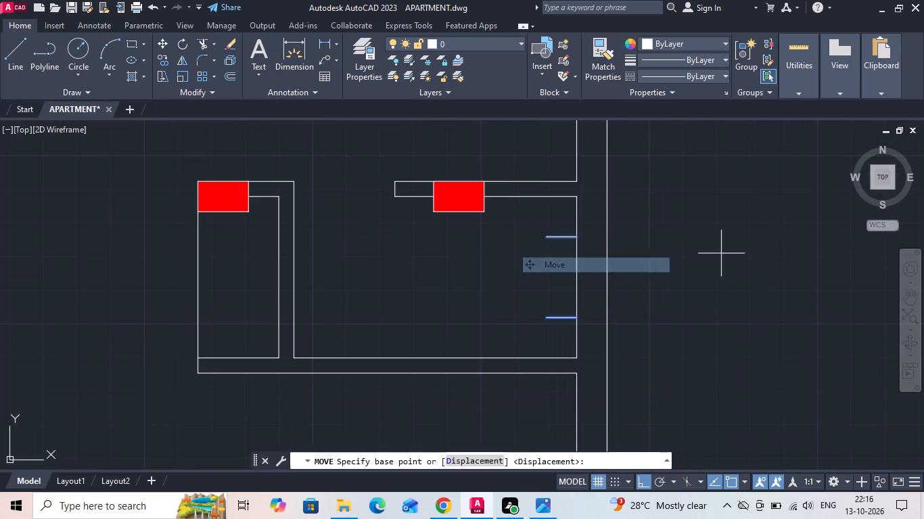
{"action": "left_click_drag", "start_coordinate": [727, 253], "coordinate": [769, 252]}
{"action": "key", "text": "9"}
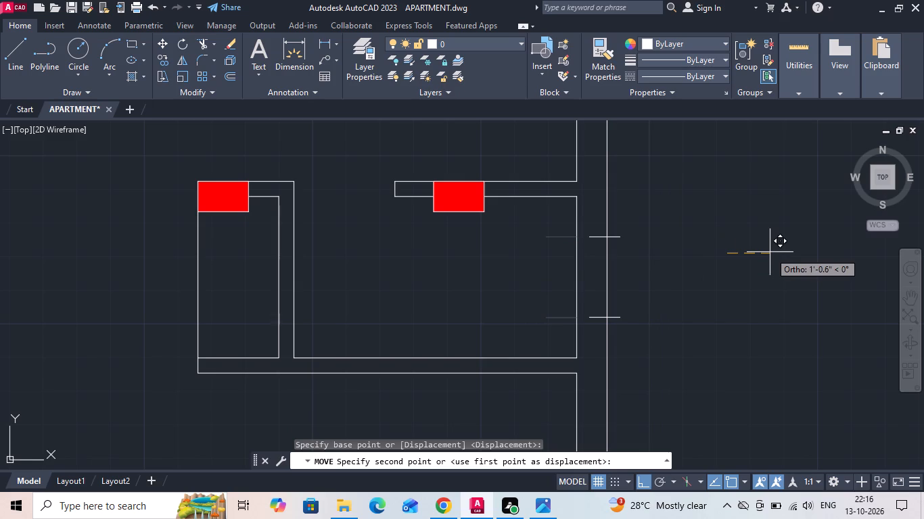
{"action": "key", "text": "Return"}
Copy the two window edge lines from flat B's living/dining left wall to the midpoint of flat A's master bedroom right wall.
{"action": "scroll", "coordinate": [678, 264], "scroll_direction": "down", "scroll_amount": 2}
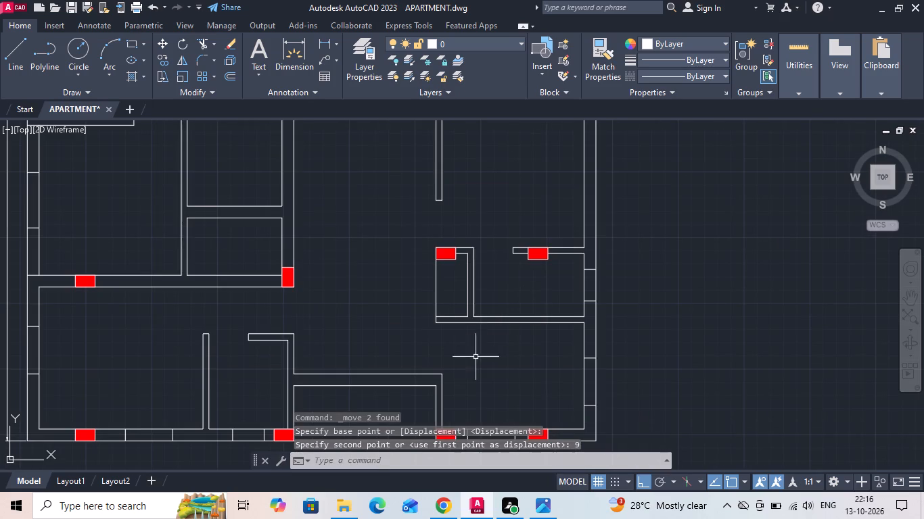
{"action": "scroll", "coordinate": [481, 376], "scroll_direction": "down", "scroll_amount": 1}
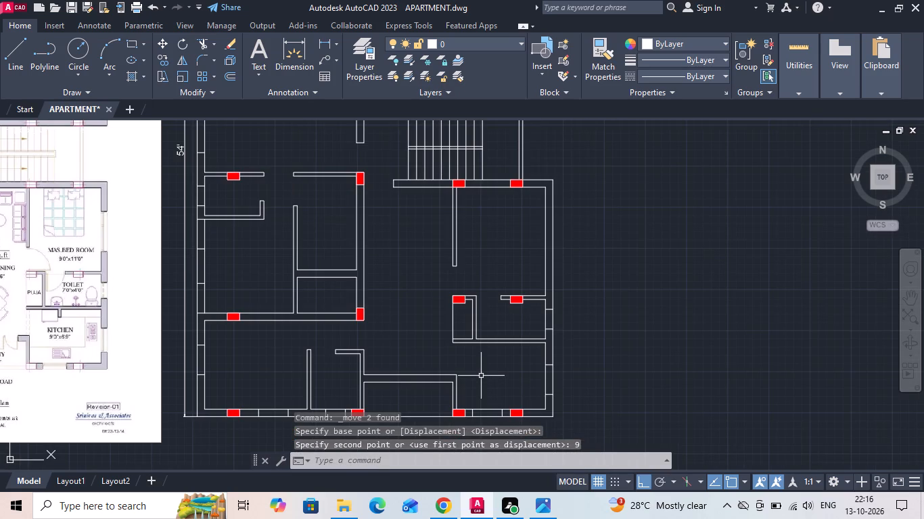
{"action": "scroll", "coordinate": [481, 376], "scroll_direction": "down", "scroll_amount": 1}
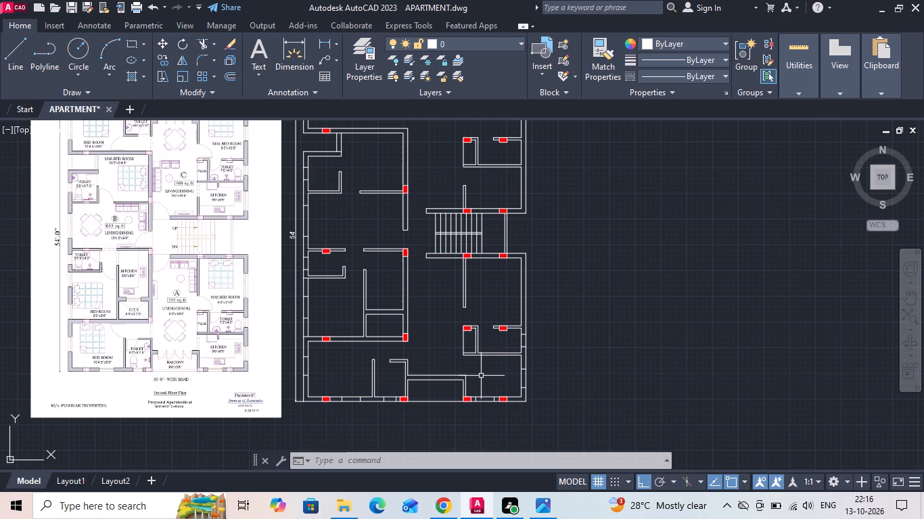
{"action": "scroll", "coordinate": [294, 220], "scroll_direction": "up", "scroll_amount": 1}
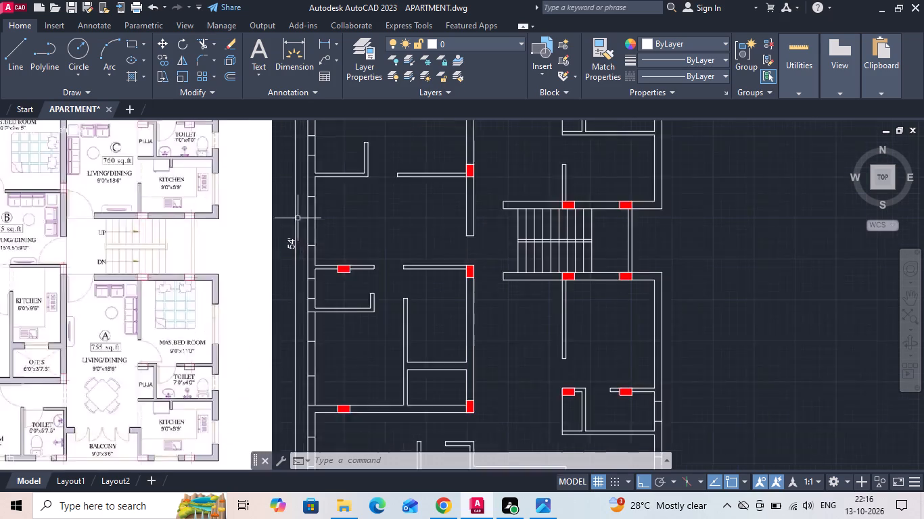
{"action": "scroll", "coordinate": [301, 217], "scroll_direction": "up", "scroll_amount": 1}
{"action": "left_click_drag", "start_coordinate": [299, 178], "coordinate": [305, 187]}
{"action": "left_click", "coordinate": [336, 281]}
{"action": "right_click", "coordinate": [336, 281]}
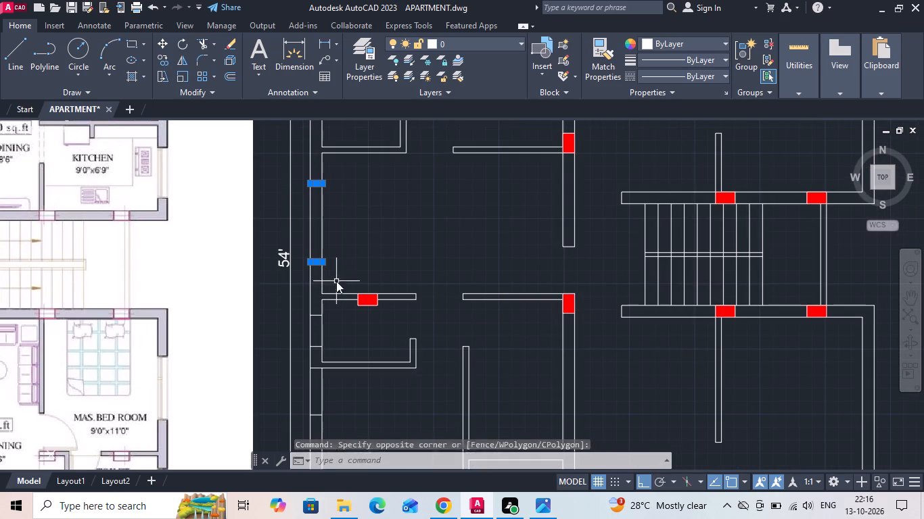
{"action": "left_click", "coordinate": [396, 280]}
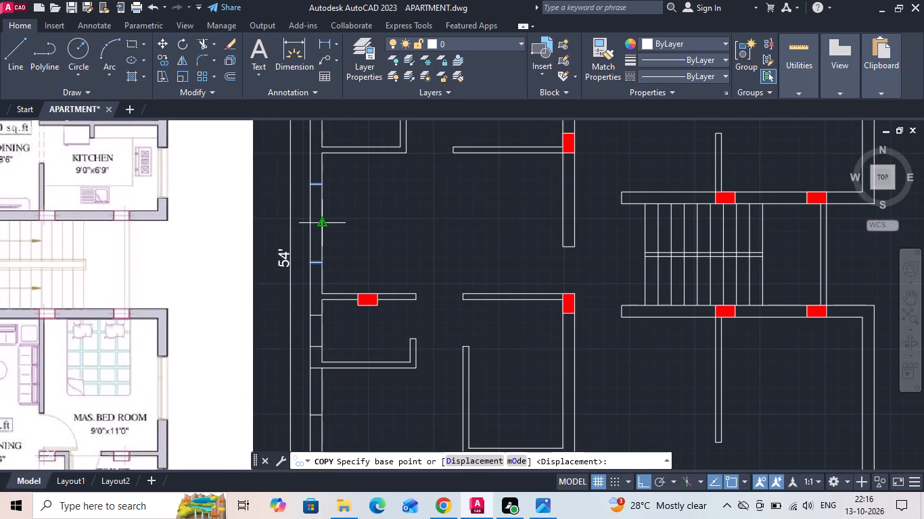
{"action": "left_click", "coordinate": [325, 224]}
{"action": "scroll", "coordinate": [323, 232], "scroll_direction": "down", "scroll_amount": 1}
{"action": "left_click", "coordinate": [658, 335]}
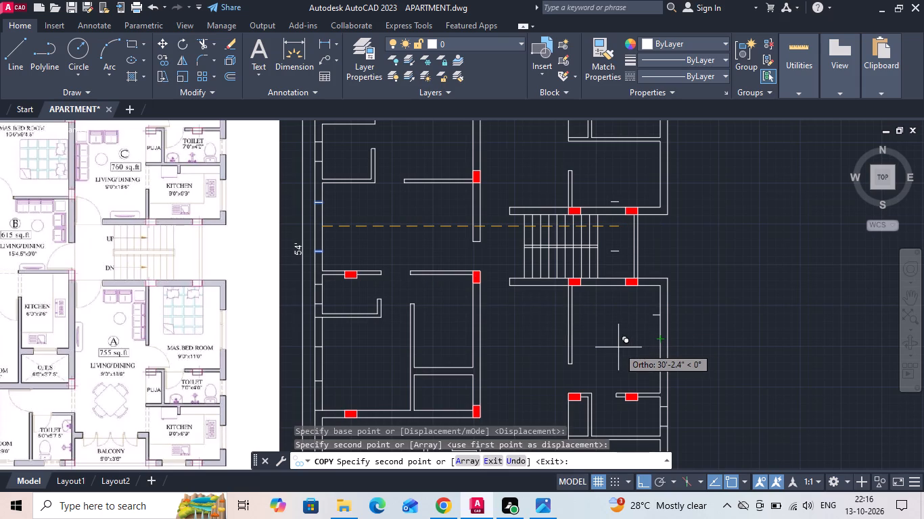
{"action": "key", "text": "Escape"}
Move the two copied window edge lines 9" to the right, into flat A's master bedroom outer wall.
{"action": "left_click", "coordinate": [639, 376]}
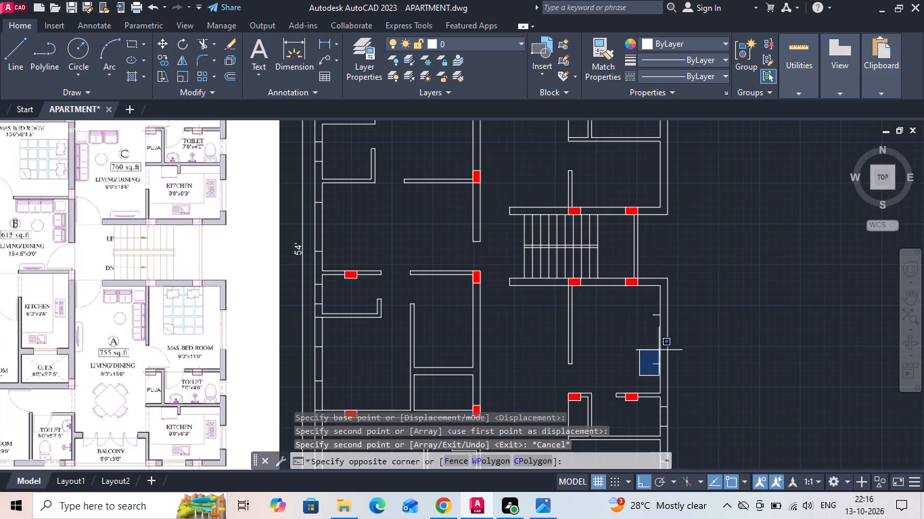
{"action": "left_click", "coordinate": [689, 301]}
{"action": "right_click", "coordinate": [689, 301]}
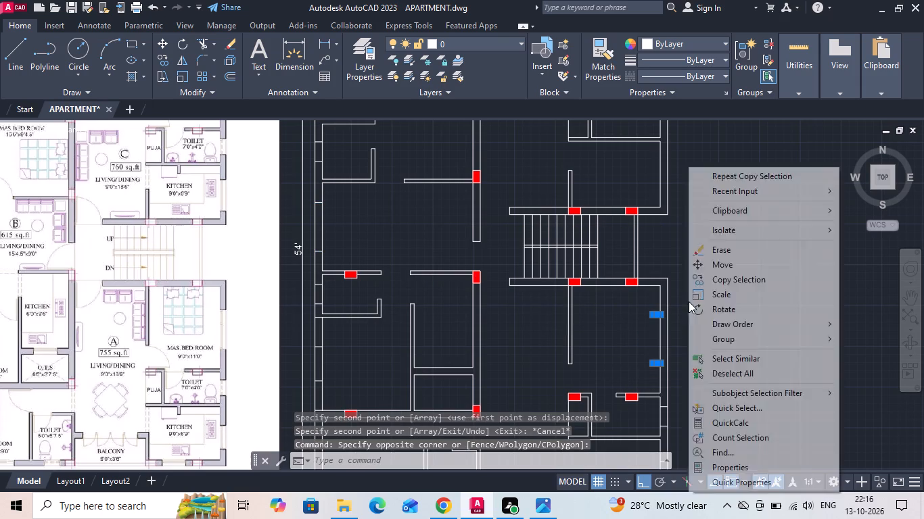
{"action": "left_click", "coordinate": [724, 270]}
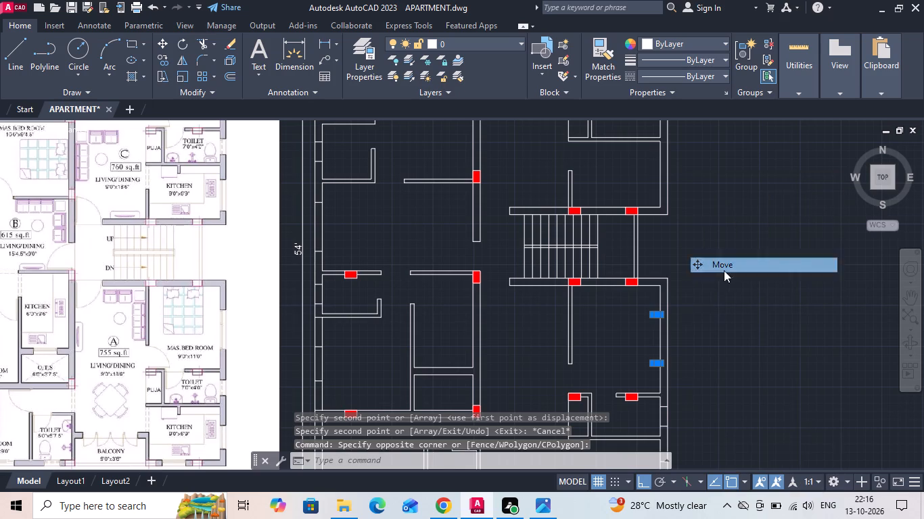
{"action": "left_click_drag", "start_coordinate": [747, 333], "coordinate": [754, 335]}
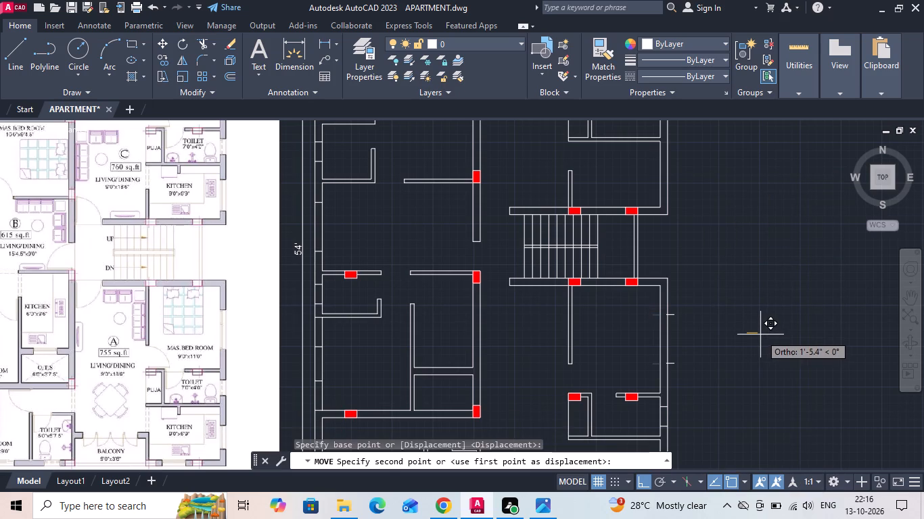
{"action": "key", "text": "9"}
{"action": "key", "text": "Return"}
Offset the inner faces of both side walls of flat A's balcony 12" inward.
{"action": "middle_click_drag", "start_coordinate": [454, 375], "coordinate": [486, 303]}
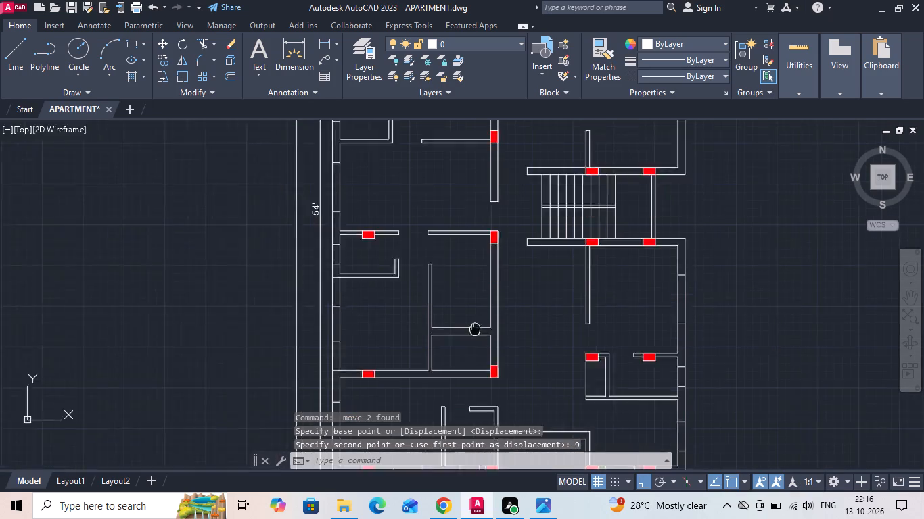
{"action": "middle_click_drag", "start_coordinate": [486, 303], "coordinate": [490, 295]}
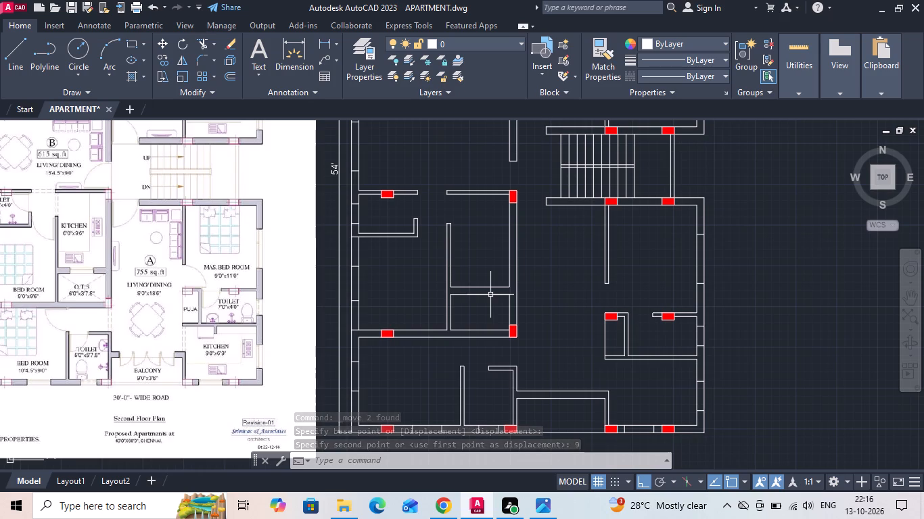
{"action": "middle_click_drag", "start_coordinate": [573, 411], "coordinate": [602, 356]}
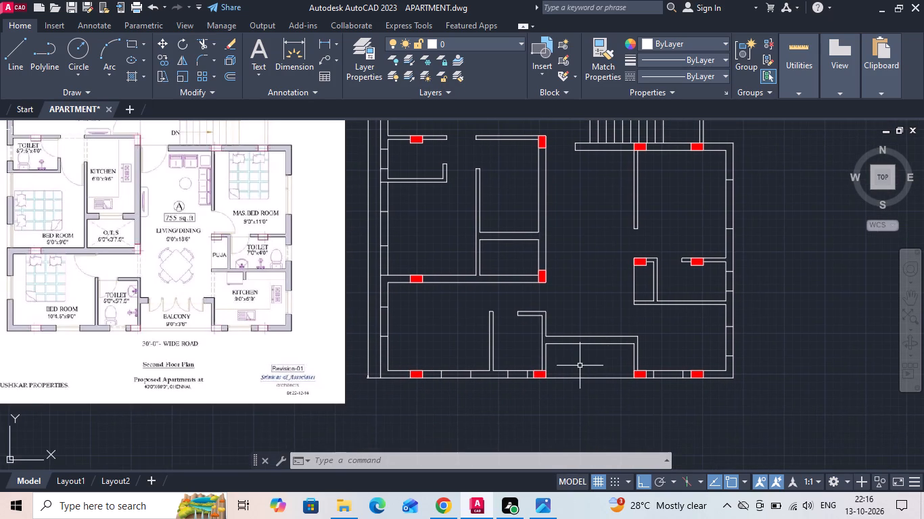
{"action": "type", "text": "O"}
{"action": "key", "text": "space"}
{"action": "type", "text": "12"}
{"action": "key", "text": "space"}
{"action": "key", "text": "space"}
{"action": "scroll", "coordinate": [634, 365], "scroll_direction": "up", "scroll_amount": 1}
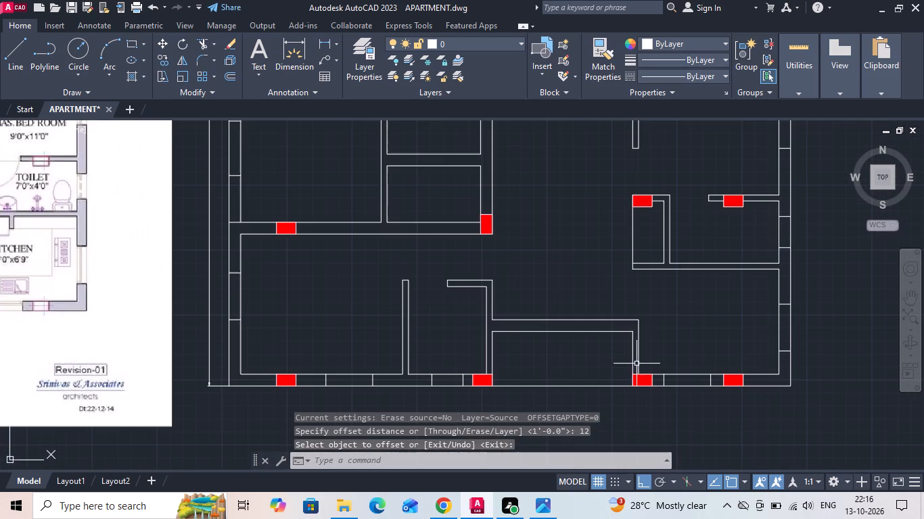
{"action": "key", "text": "space"}
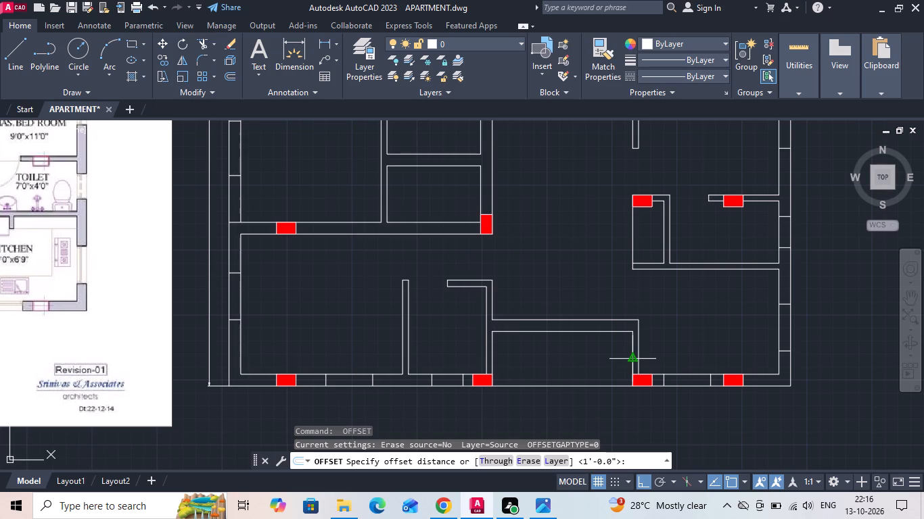
{"action": "type", "text": "12"}
{"action": "key", "text": "space"}
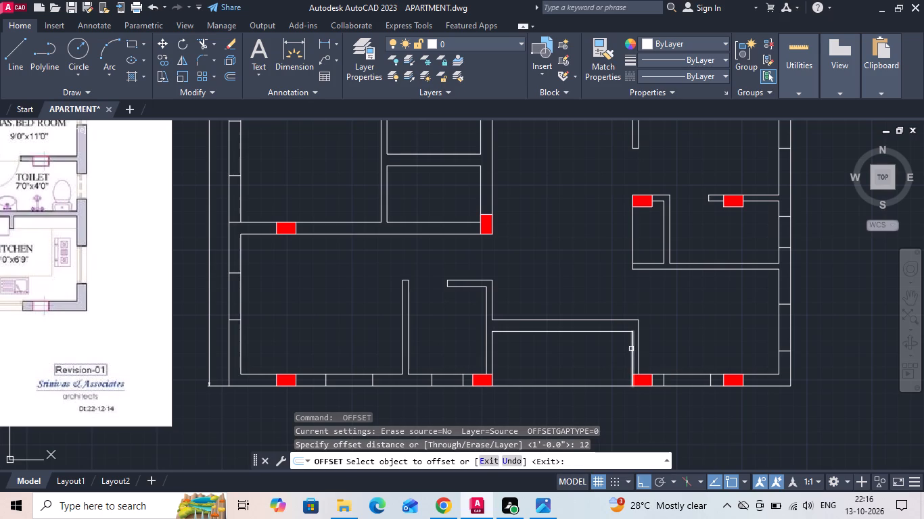
{"action": "left_click", "coordinate": [631, 349]}
{"action": "left_click", "coordinate": [583, 360]}
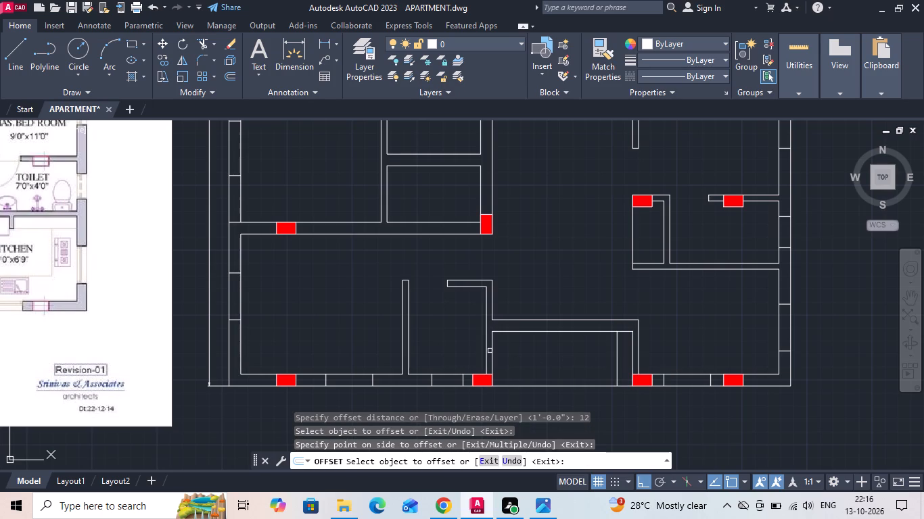
{"action": "left_click", "coordinate": [492, 352]}
{"action": "left_click", "coordinate": [553, 357]}
{"action": "key", "text": "Escape"}
{"action": "key", "text": "w"}
{"action": "key", "text": "Escape"}
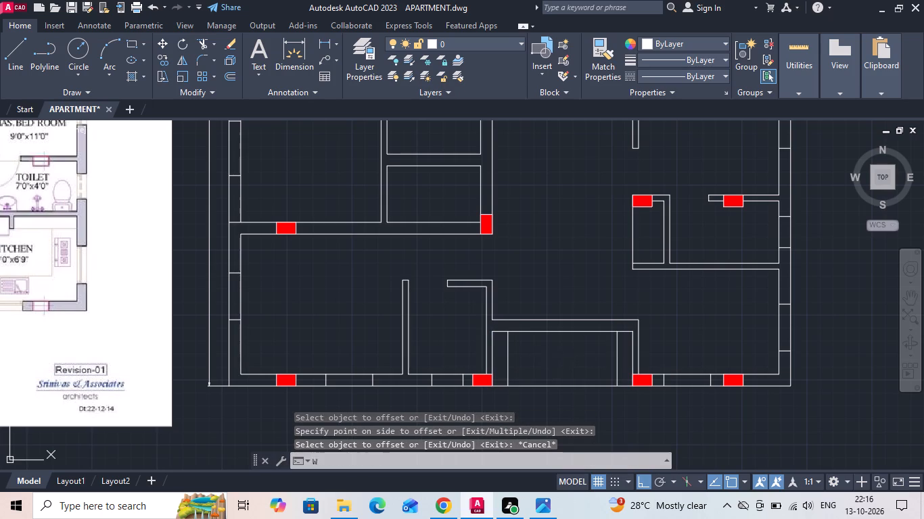
Extend the two offset lines across flat A's balcony back wall to its living-side face.
{"action": "type", "text": "EX"}
{"action": "key", "text": "space"}
{"action": "left_click", "coordinate": [505, 355]}
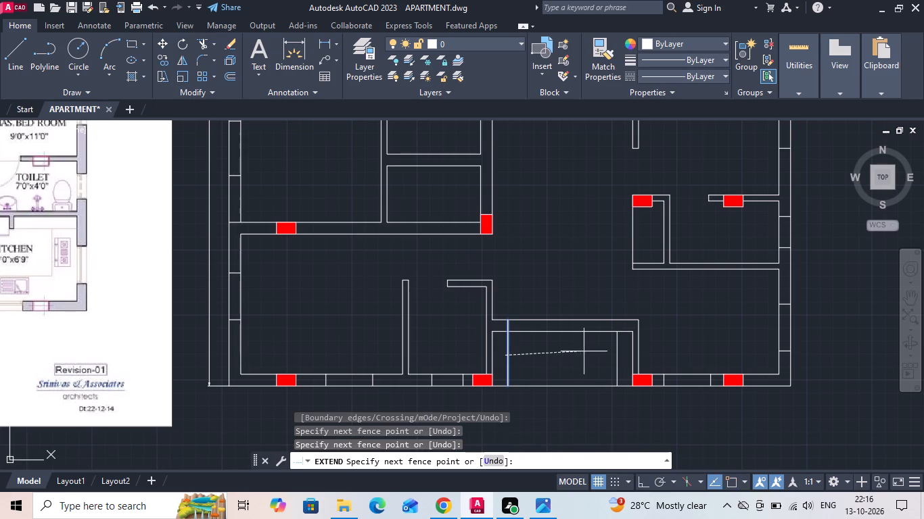
{"action": "left_click", "coordinate": [618, 351]}
{"action": "key", "text": "Escape"}
Trim the balcony back wall between the two offset lines and their leftovers inside the balcony, leaving a 12" wall stub on each side.
{"action": "type", "text": "TR"}
{"action": "key", "text": "space"}
{"action": "left_click_drag", "start_coordinate": [564, 354], "coordinate": [574, 311]}
{"action": "left_click", "coordinate": [617, 360]}
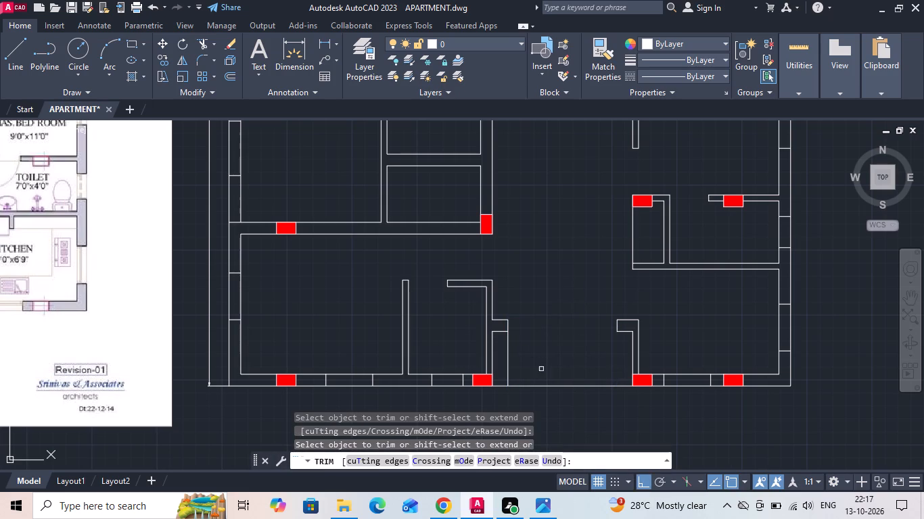
{"action": "left_click", "coordinate": [503, 361]}
{"action": "left_click", "coordinate": [528, 348]}
{"action": "scroll", "coordinate": [561, 356], "scroll_direction": "down", "scroll_amount": 1}
{"action": "key", "text": "Escape"}
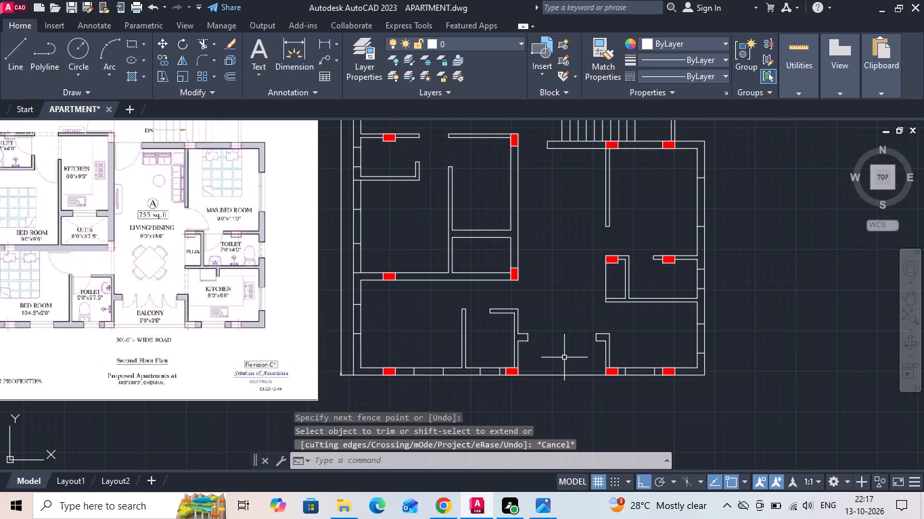
Measure the clear opening between the two wall stubs at flat A's balcony with a linear dimension.
{"action": "left_click", "coordinate": [320, 42]}
{"action": "scroll", "coordinate": [553, 326], "scroll_direction": "up", "scroll_amount": 1}
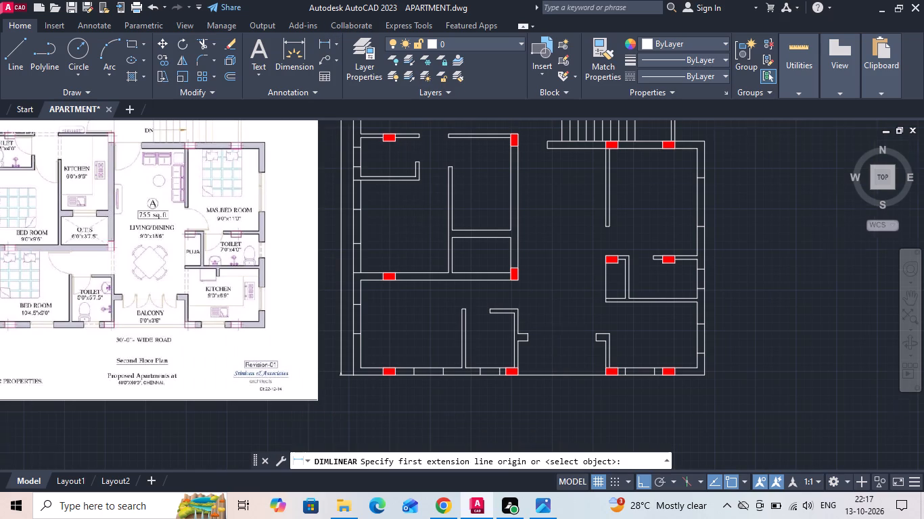
{"action": "scroll", "coordinate": [553, 326], "scroll_direction": "up", "scroll_amount": 1}
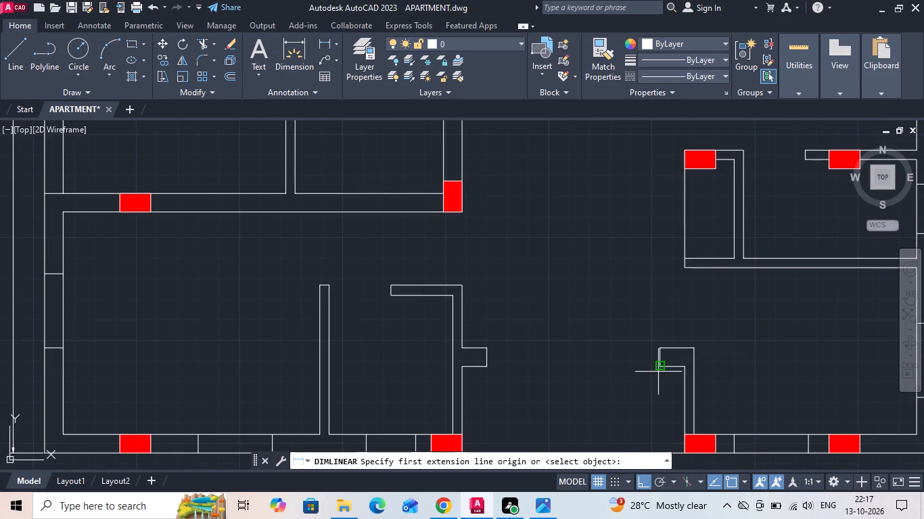
{"action": "left_click", "coordinate": [658, 372]}
{"action": "left_click", "coordinate": [487, 368]}
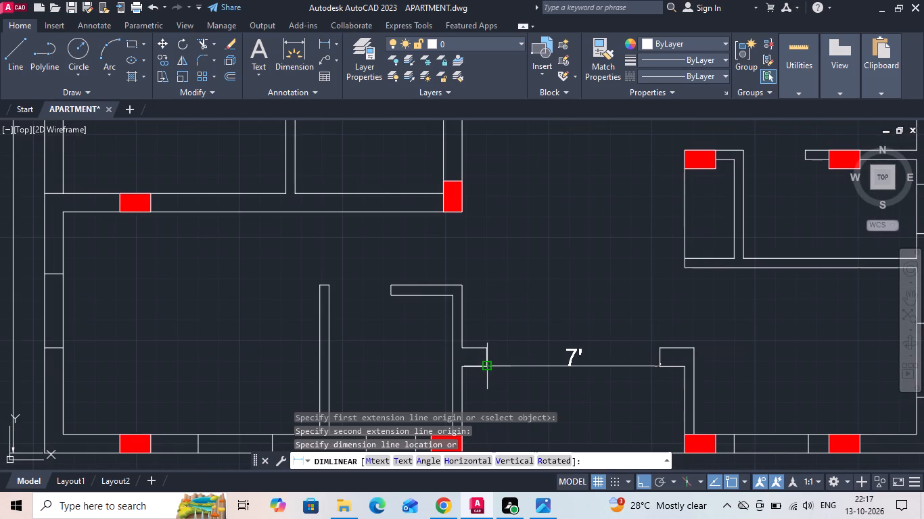
{"action": "key", "text": "Escape"}
Offset the inner faces of both side walls of flat C's balcony, at the plan's top edge, 12" inward.
{"action": "scroll", "coordinate": [488, 368], "scroll_direction": "down", "scroll_amount": 4}
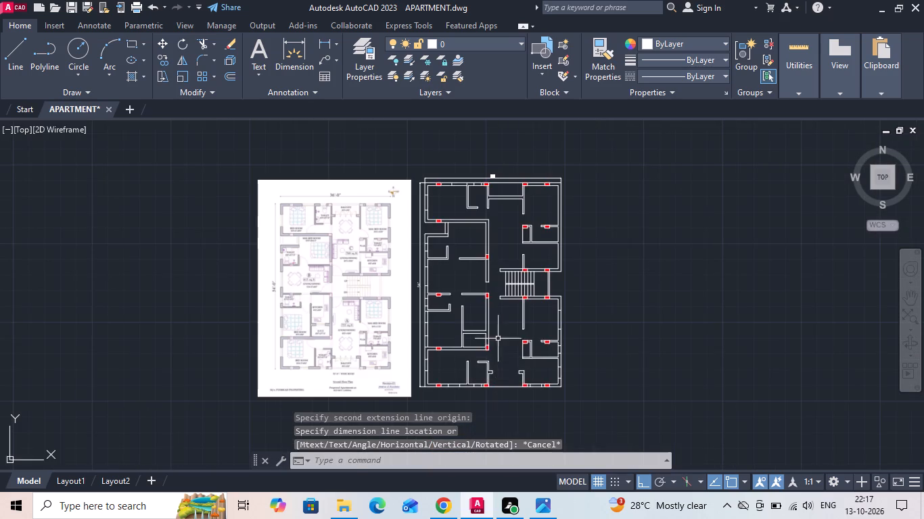
{"action": "scroll", "coordinate": [501, 221], "scroll_direction": "up", "scroll_amount": 1}
{"action": "scroll", "coordinate": [507, 166], "scroll_direction": "up", "scroll_amount": 3}
{"action": "type", "text": "O"}
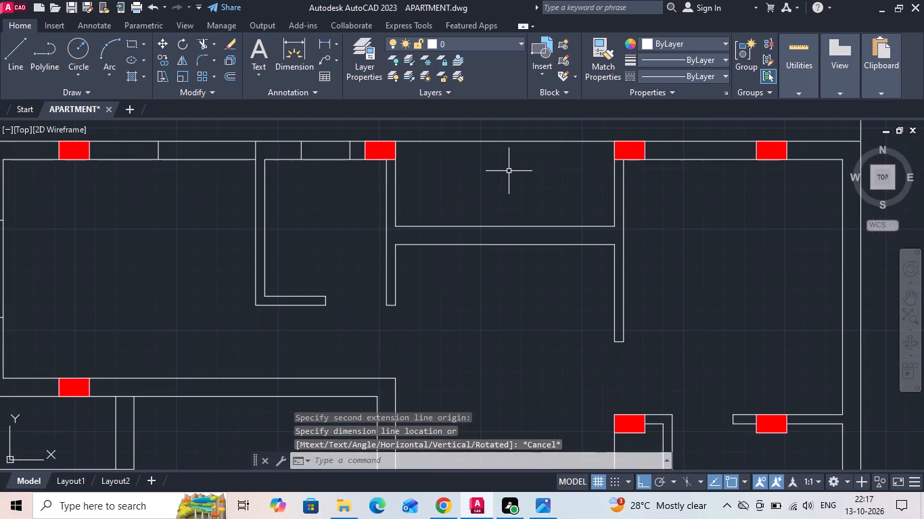
{"action": "key", "text": "space"}
{"action": "key", "text": "1"}
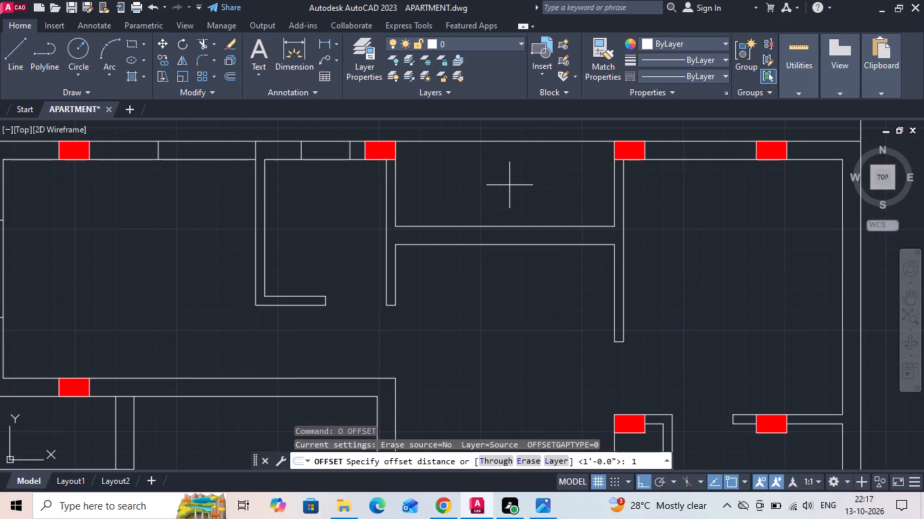
{"action": "key", "text": "2"}
{"action": "key", "text": "Return"}
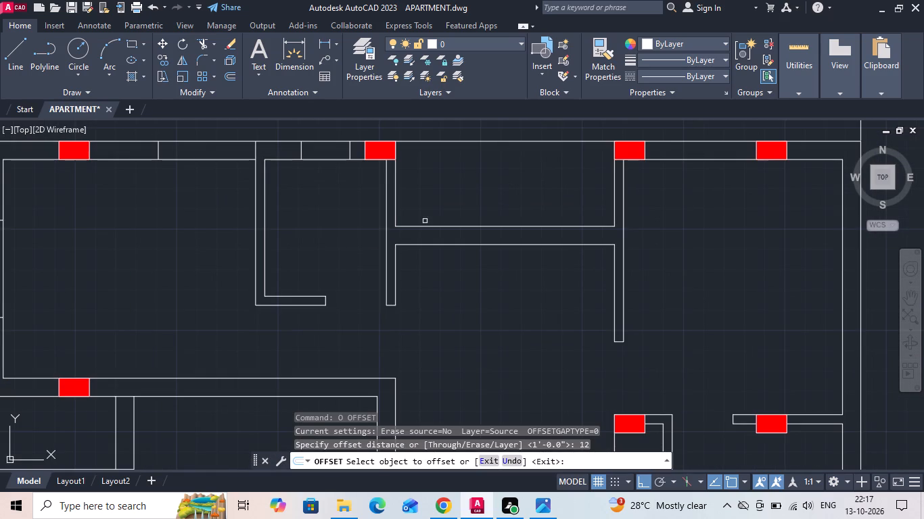
{"action": "left_click", "coordinate": [394, 214]}
{"action": "left_click", "coordinate": [457, 211]}
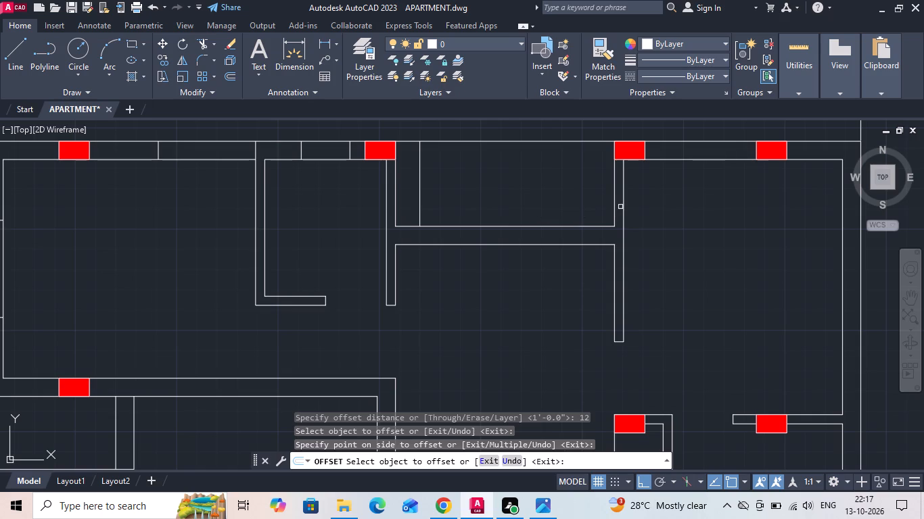
{"action": "left_click", "coordinate": [614, 203]}
{"action": "left_click", "coordinate": [549, 200]}
{"action": "key", "text": "Escape"}
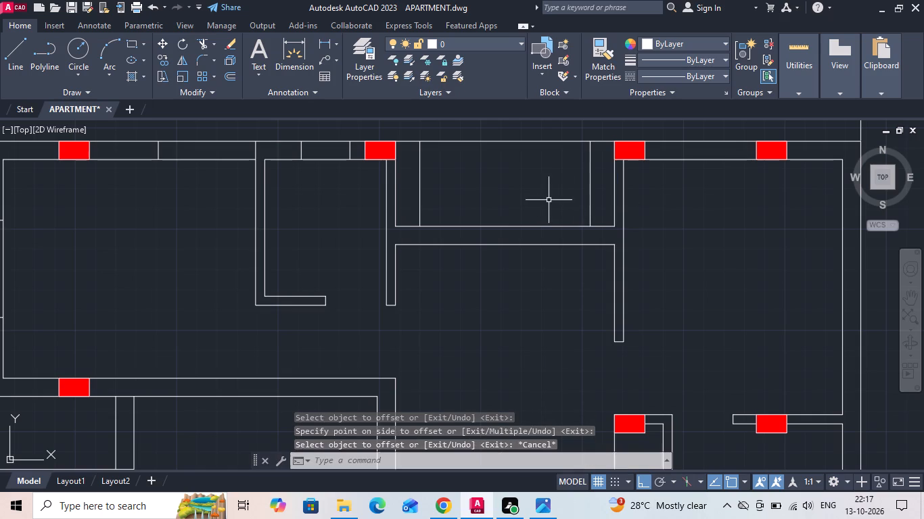
Extend the two offset lines across flat C's balcony back wall to its living-side face.
{"action": "key", "text": "e"}
{"action": "type", "text": "X"}
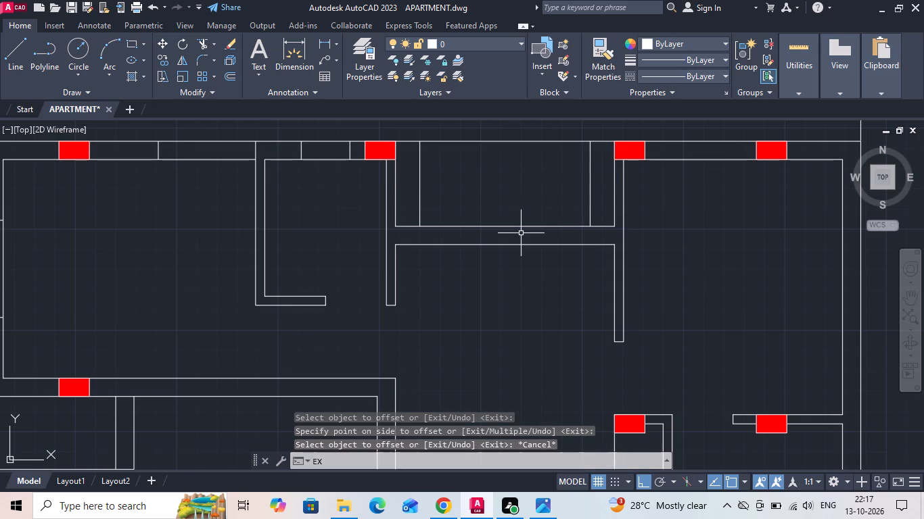
{"action": "key", "text": "space"}
{"action": "key", "text": "space"}
{"action": "left_click", "coordinate": [415, 207]}
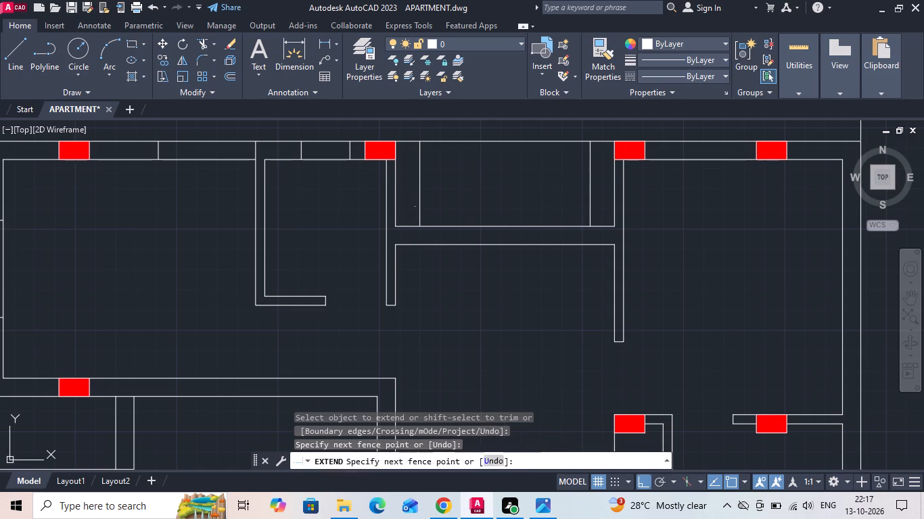
{"action": "left_click", "coordinate": [592, 205]}
{"action": "key", "text": "Escape"}
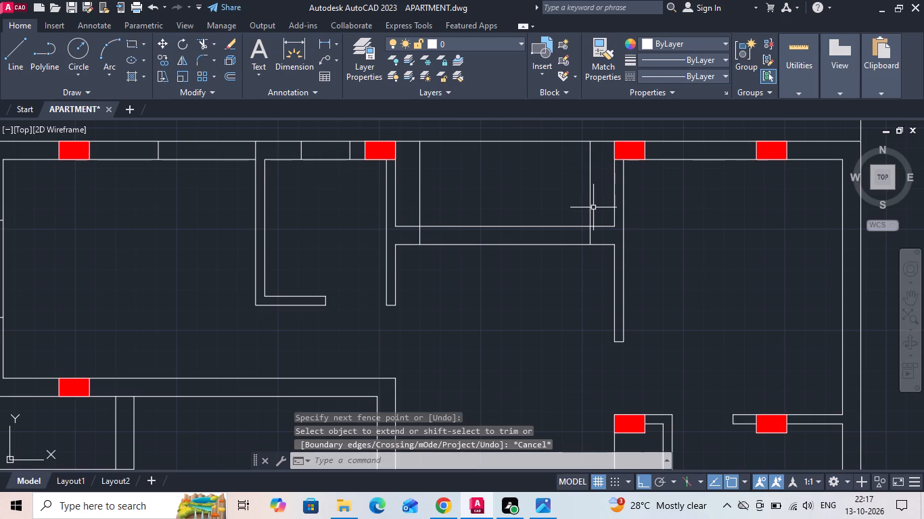
Trim flat C's balcony back wall between the two offset lines and their leftovers inside the balcony, leaving a 12" wall stub on each side.
{"action": "type", "text": "TR"}
{"action": "key", "text": "space"}
{"action": "left_click", "coordinate": [602, 191]}
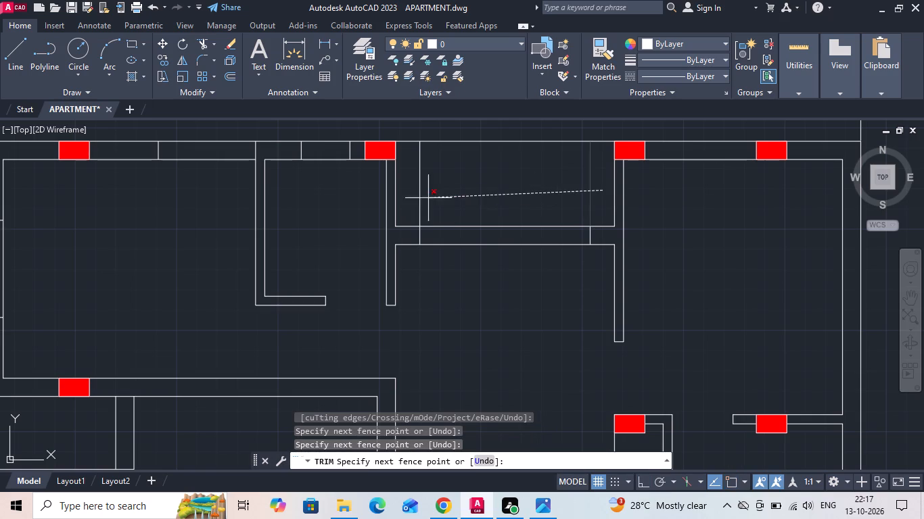
{"action": "left_click", "coordinate": [411, 198]}
{"action": "left_click_drag", "start_coordinate": [496, 192], "coordinate": [501, 310]}
{"action": "key", "text": "Escape"}
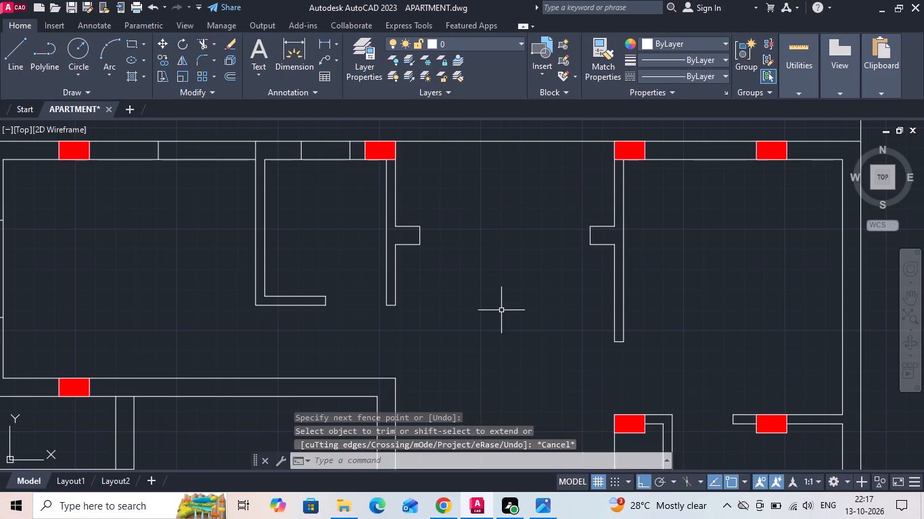
Save the apartment drawing.
{"action": "scroll", "coordinate": [501, 311], "scroll_direction": "down", "scroll_amount": 2}
{"action": "middle_click_drag", "start_coordinate": [501, 311], "coordinate": [501, 251]}
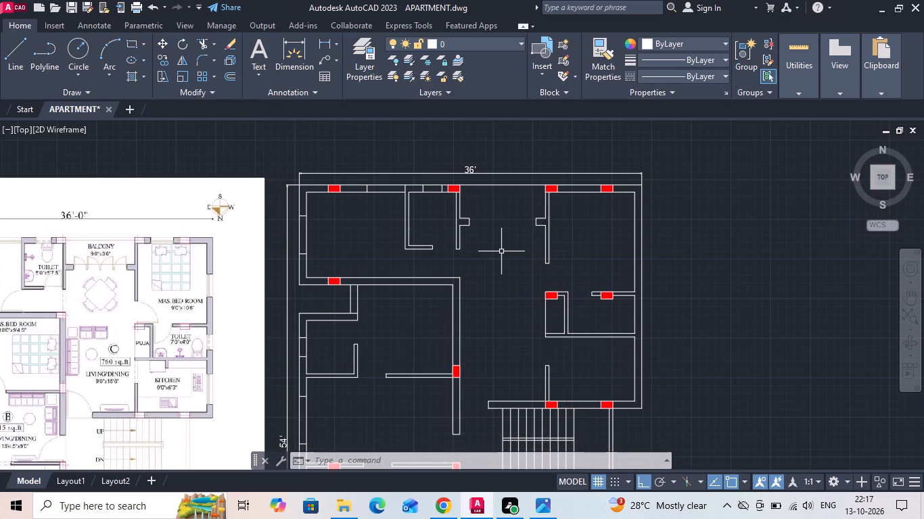
{"action": "key", "text": "ctrl+s"}
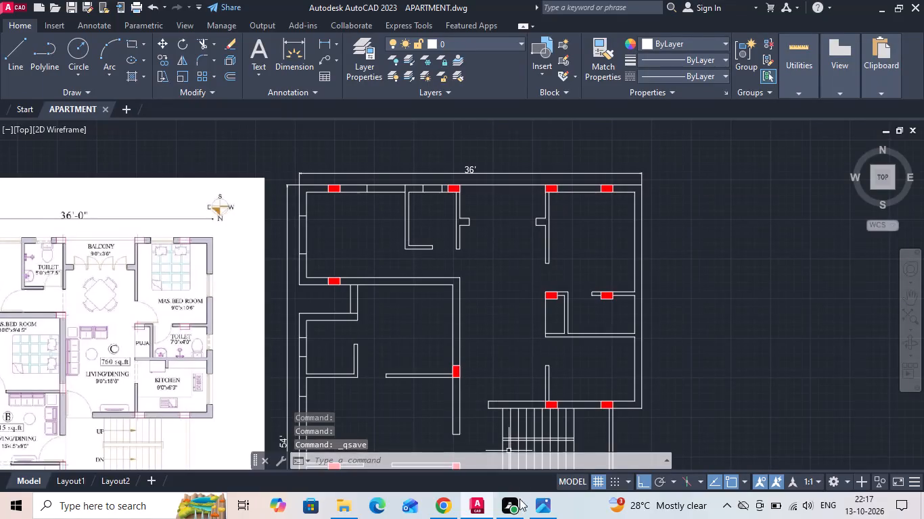
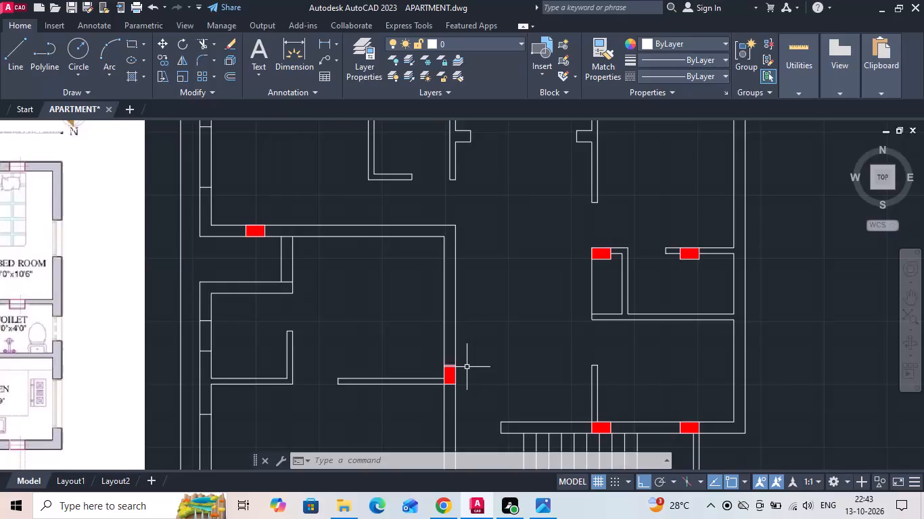
Copy the two window lines of the plan's bottom-right room, from the adjacent column's corner to the matching column corner in flat C's master bedroom top wall.
{"action": "scroll", "coordinate": [467, 367], "scroll_direction": "down", "scroll_amount": 1}
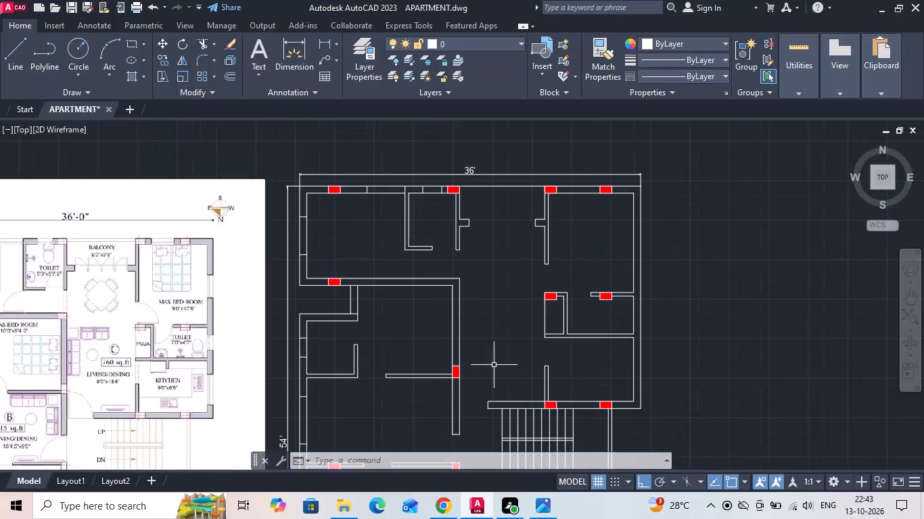
{"action": "middle_click_drag", "start_coordinate": [507, 353], "coordinate": [545, 314]}
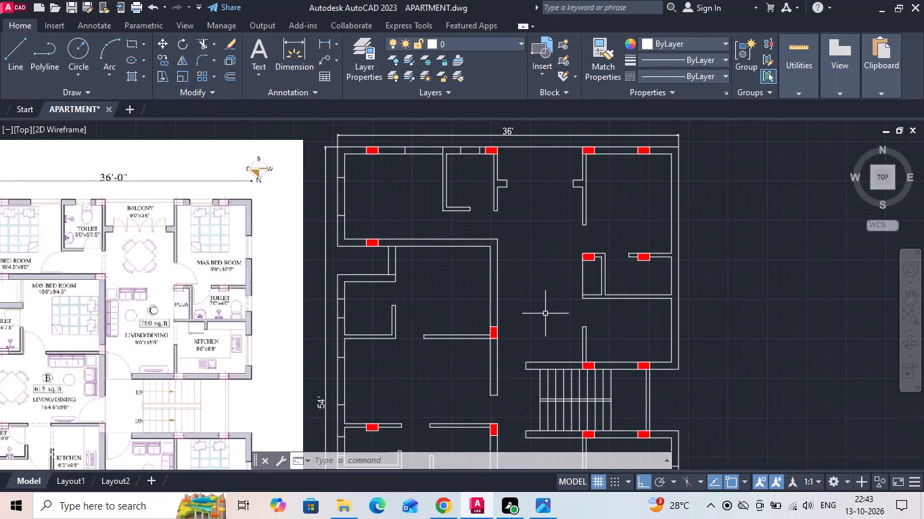
{"action": "scroll", "coordinate": [503, 246], "scroll_direction": "down", "scroll_amount": 2}
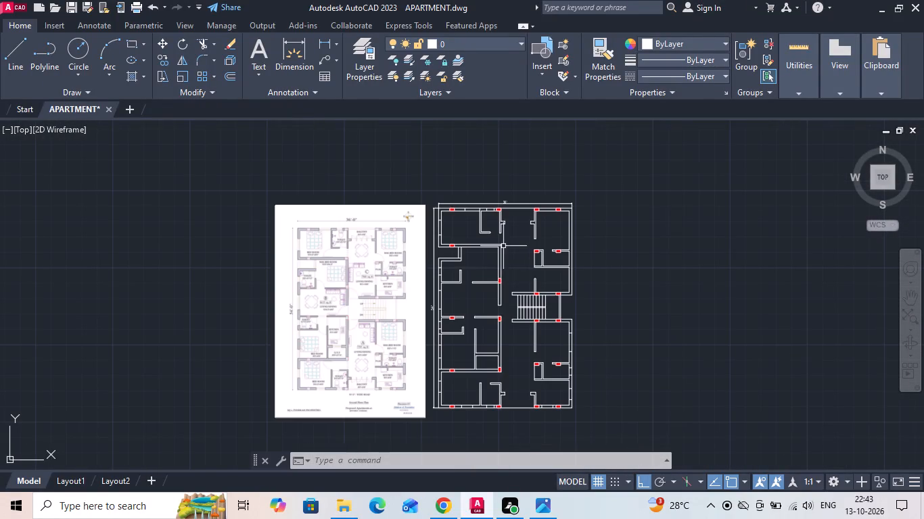
{"action": "scroll", "coordinate": [524, 413], "scroll_direction": "up", "scroll_amount": 4}
{"action": "left_click", "coordinate": [569, 412]}
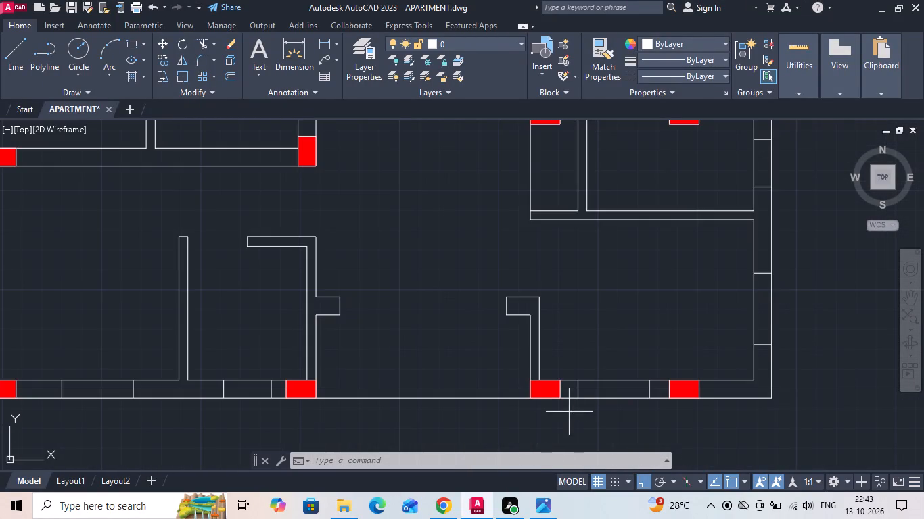
{"action": "left_click", "coordinate": [656, 326]}
{"action": "right_click", "coordinate": [656, 326]}
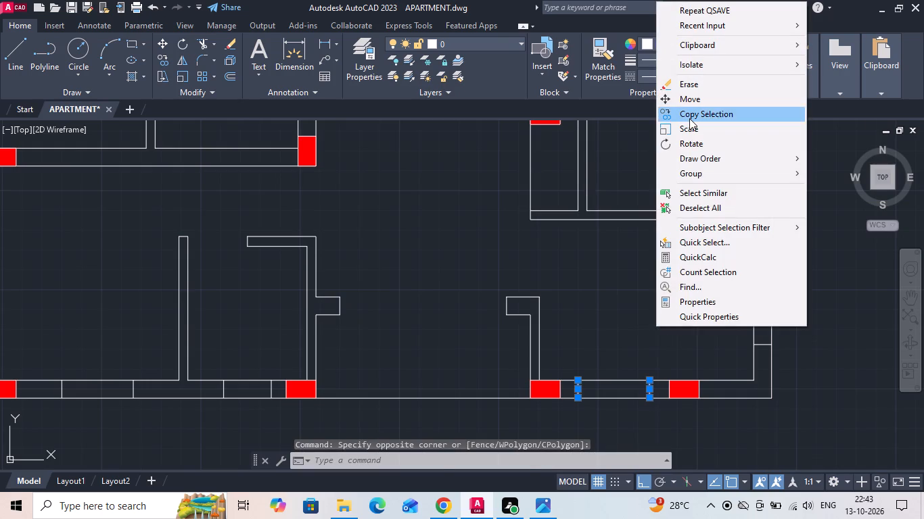
{"action": "left_click", "coordinate": [689, 118]}
{"action": "scroll", "coordinate": [562, 400], "scroll_direction": "up", "scroll_amount": 3}
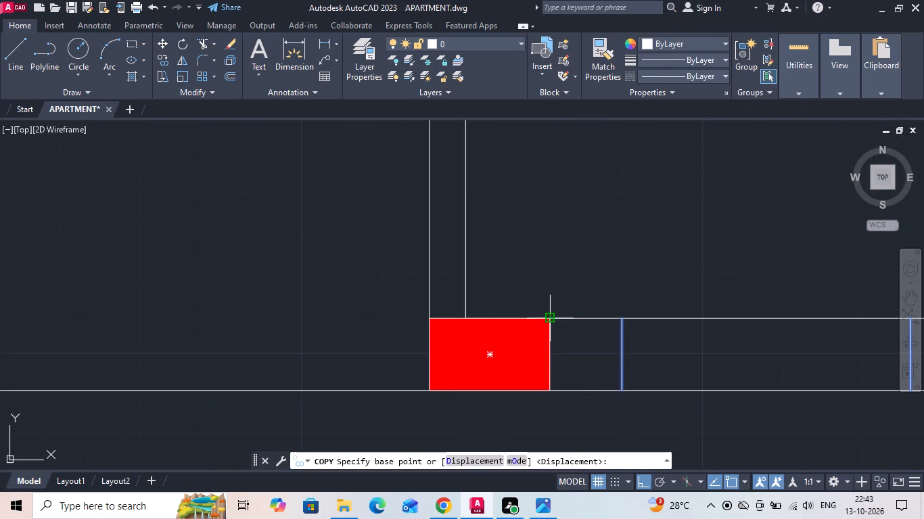
{"action": "left_click", "coordinate": [554, 320]}
{"action": "scroll", "coordinate": [547, 355], "scroll_direction": "down", "scroll_amount": 7}
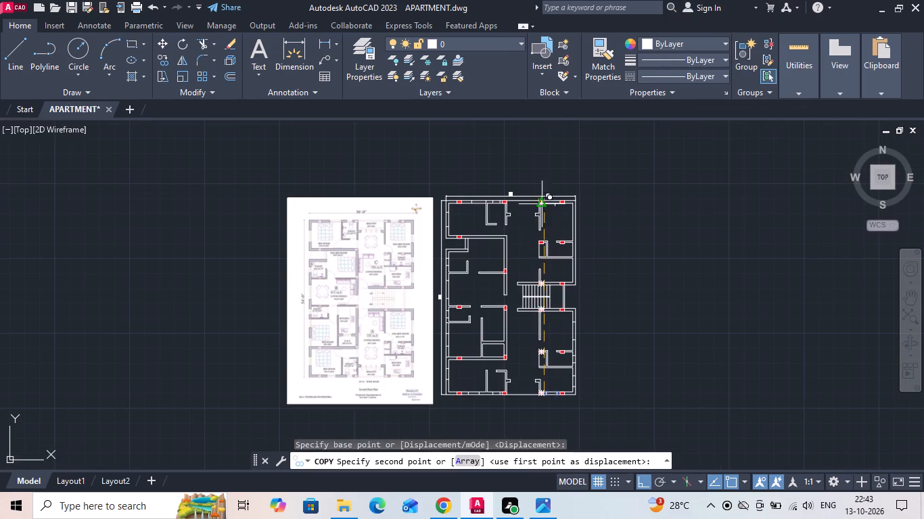
{"action": "scroll", "coordinate": [553, 183], "scroll_direction": "up", "scroll_amount": 3}
{"action": "scroll", "coordinate": [528, 236], "scroll_direction": "up", "scroll_amount": 2}
{"action": "scroll", "coordinate": [499, 283], "scroll_direction": "up", "scroll_amount": 2}
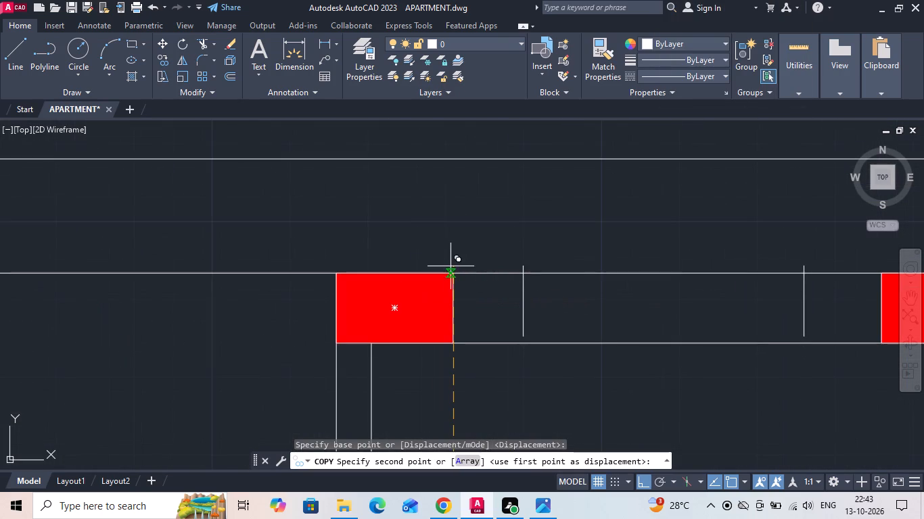
{"action": "left_click", "coordinate": [454, 274]}
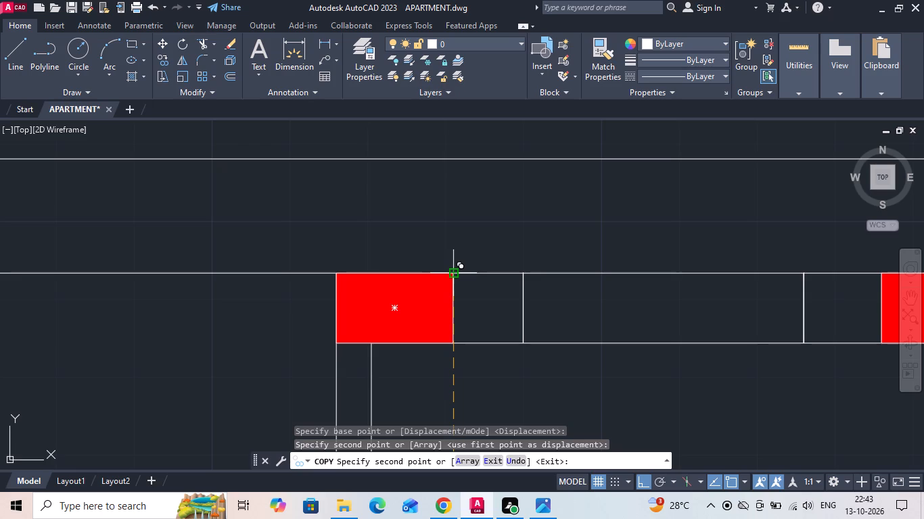
{"action": "key", "text": "Escape"}
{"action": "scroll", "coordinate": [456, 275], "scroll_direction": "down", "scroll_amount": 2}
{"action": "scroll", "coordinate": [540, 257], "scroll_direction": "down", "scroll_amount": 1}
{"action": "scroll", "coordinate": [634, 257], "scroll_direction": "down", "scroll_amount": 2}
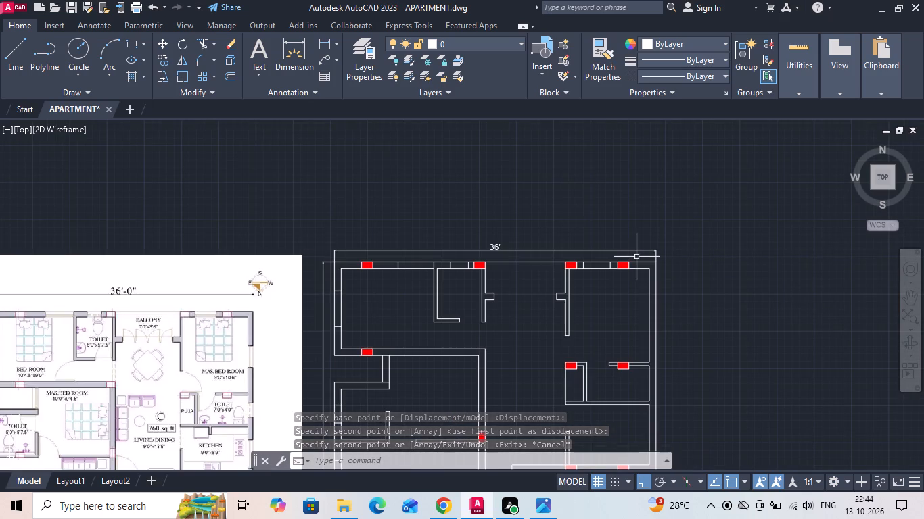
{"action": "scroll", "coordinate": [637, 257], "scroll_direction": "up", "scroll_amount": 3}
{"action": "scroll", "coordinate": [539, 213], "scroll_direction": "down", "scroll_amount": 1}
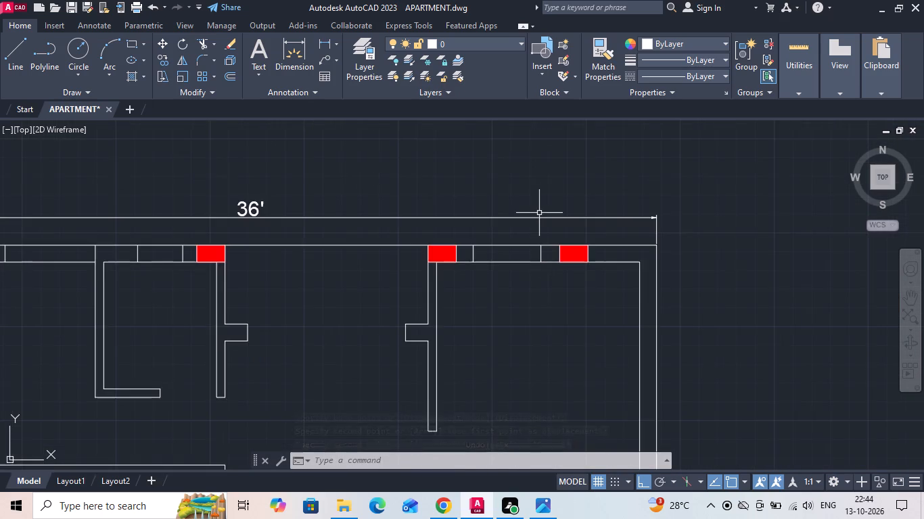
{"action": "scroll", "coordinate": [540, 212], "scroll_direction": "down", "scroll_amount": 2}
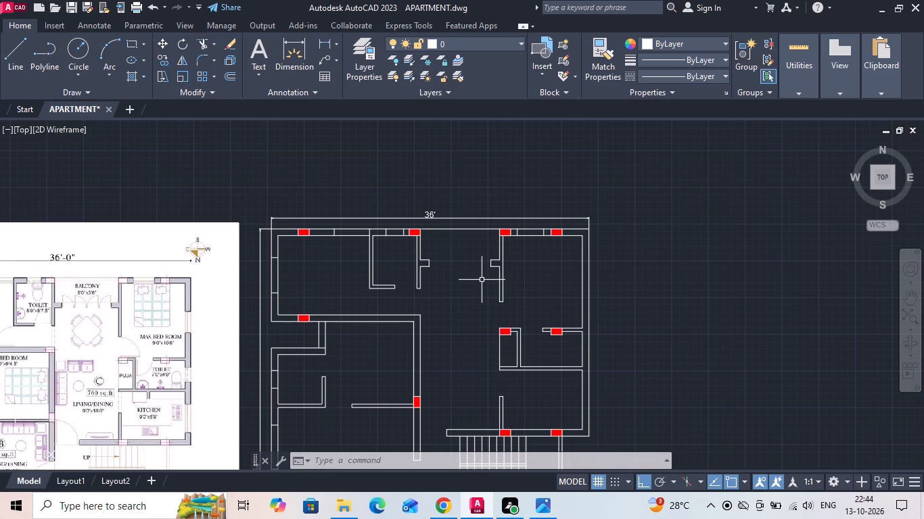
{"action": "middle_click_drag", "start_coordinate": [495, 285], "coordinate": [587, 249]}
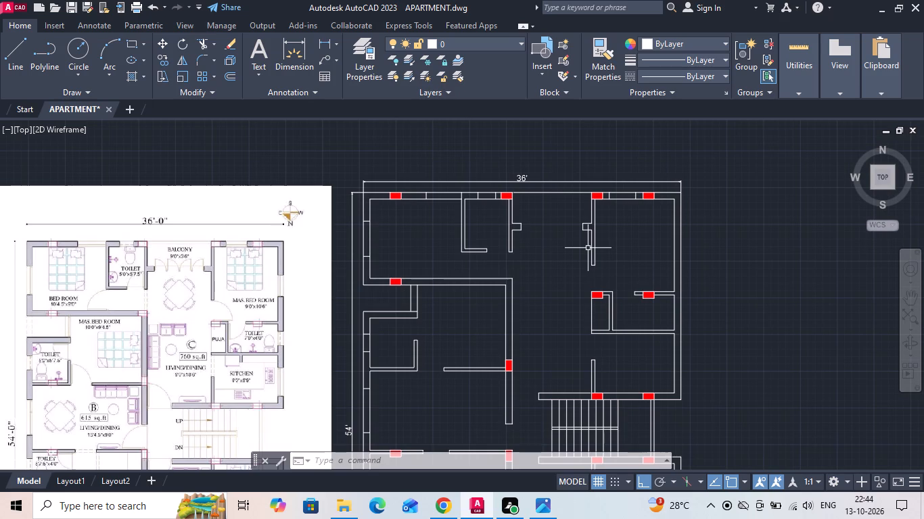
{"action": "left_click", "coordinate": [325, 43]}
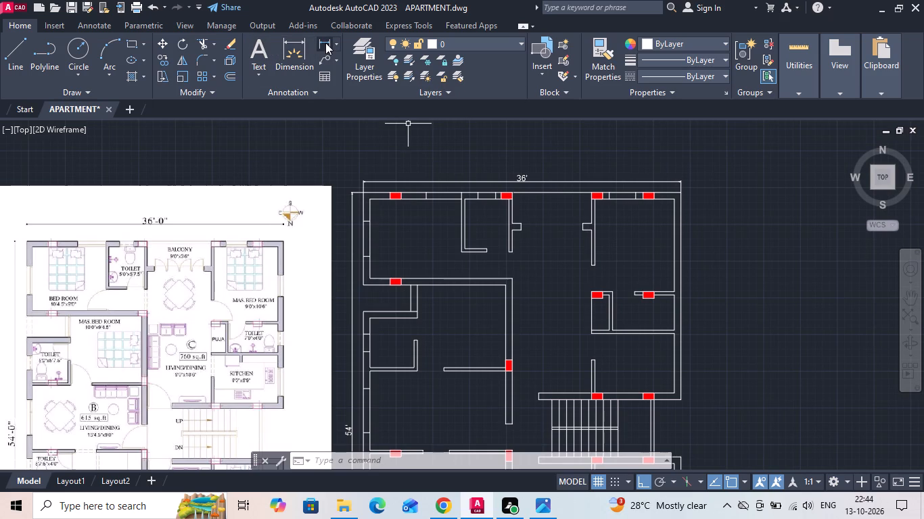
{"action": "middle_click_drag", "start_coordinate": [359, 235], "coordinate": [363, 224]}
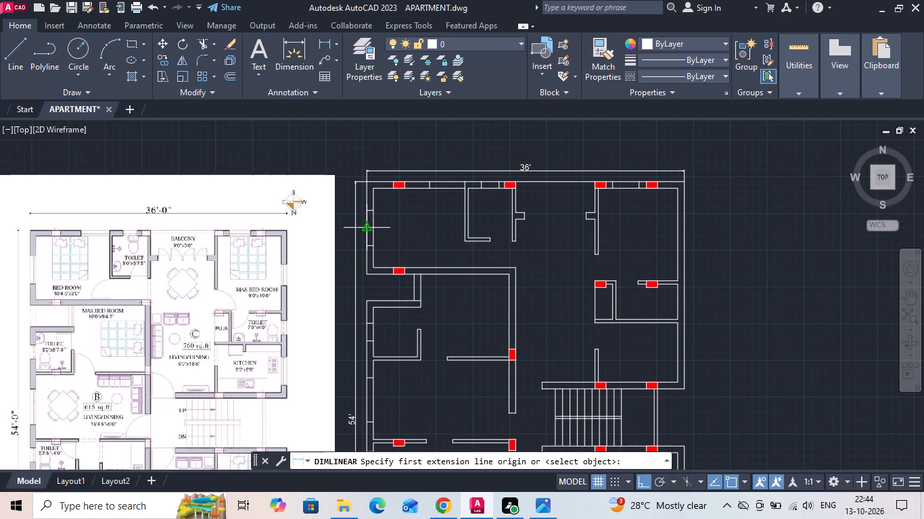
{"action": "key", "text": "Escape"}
Copy the two window lines of flat B's toilet to the midpoint of the inner face of flat C's toilet outer wall.
{"action": "scroll", "coordinate": [362, 347], "scroll_direction": "up", "scroll_amount": 1}
{"action": "left_click", "coordinate": [360, 348]}
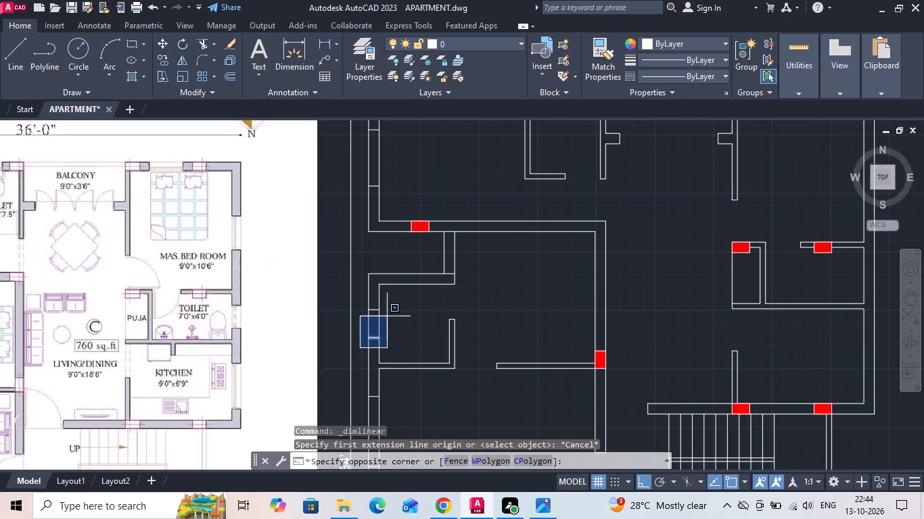
{"action": "left_click", "coordinate": [398, 302]}
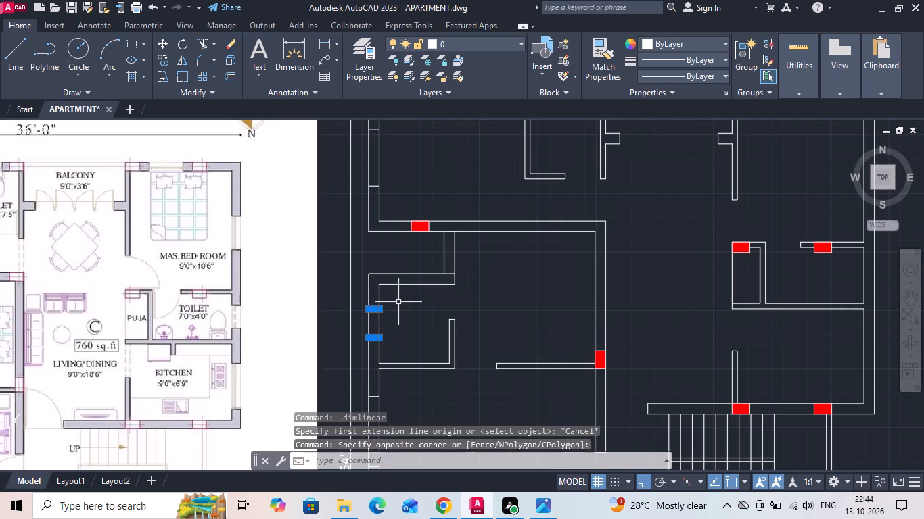
{"action": "right_click", "coordinate": [398, 302]}
{"action": "left_click", "coordinate": [434, 281]}
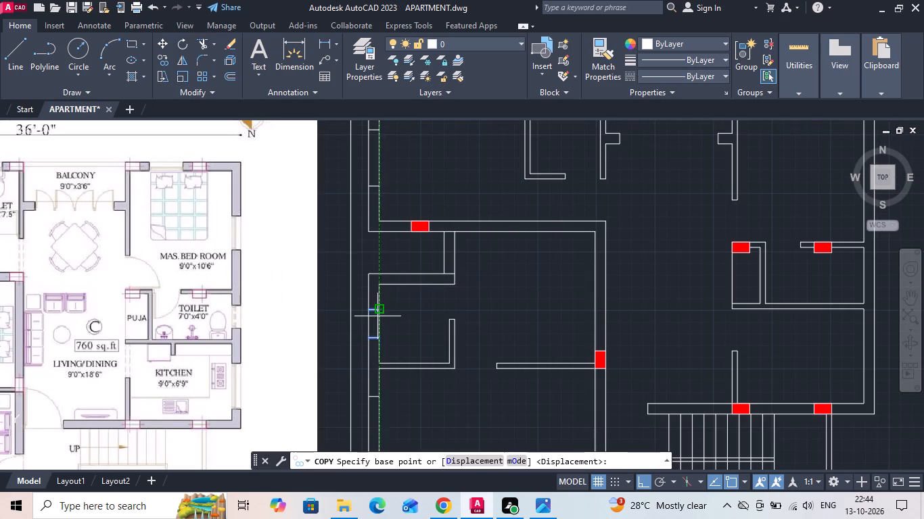
{"action": "left_click", "coordinate": [378, 324]}
{"action": "scroll", "coordinate": [342, 338], "scroll_direction": "down", "scroll_amount": 1}
{"action": "scroll", "coordinate": [674, 303], "scroll_direction": "up", "scroll_amount": 1}
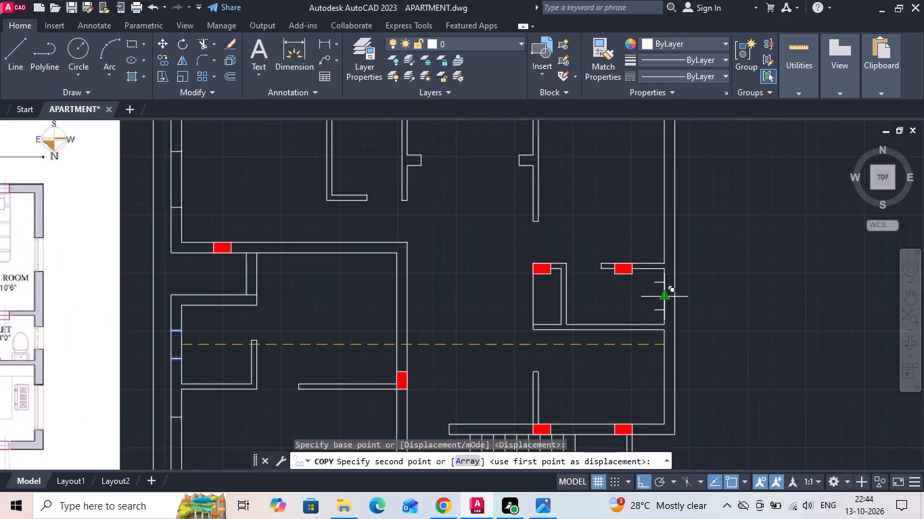
{"action": "scroll", "coordinate": [665, 299], "scroll_direction": "up", "scroll_amount": 1}
{"action": "left_click", "coordinate": [664, 294]}
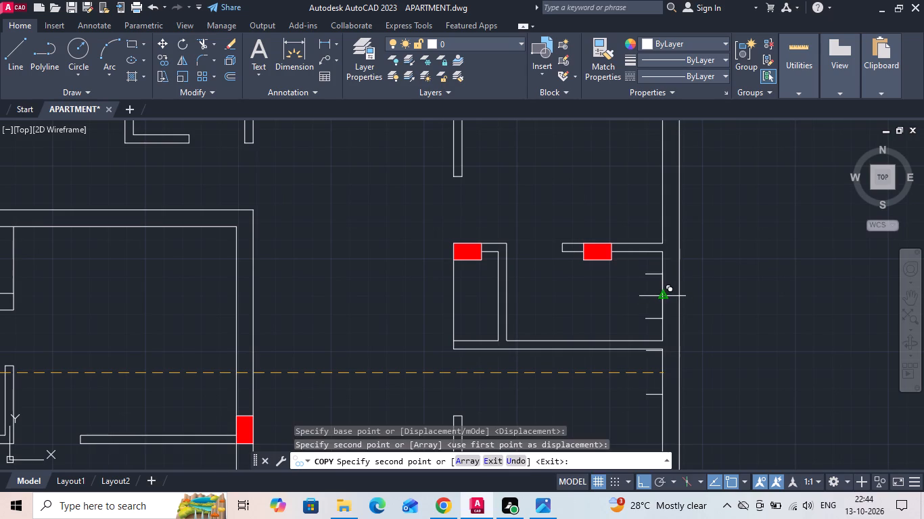
{"action": "key", "text": "Escape"}
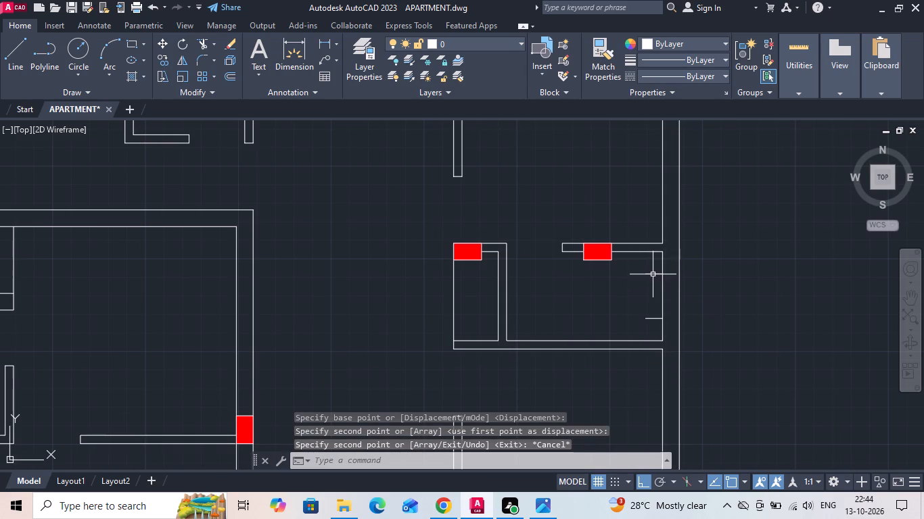
Move the two copied window lines 9" outward into the thickness of flat C's toilet outer wall.
{"action": "left_click", "coordinate": [655, 267]}
{"action": "left_click", "coordinate": [634, 332]}
{"action": "right_click", "coordinate": [634, 332]}
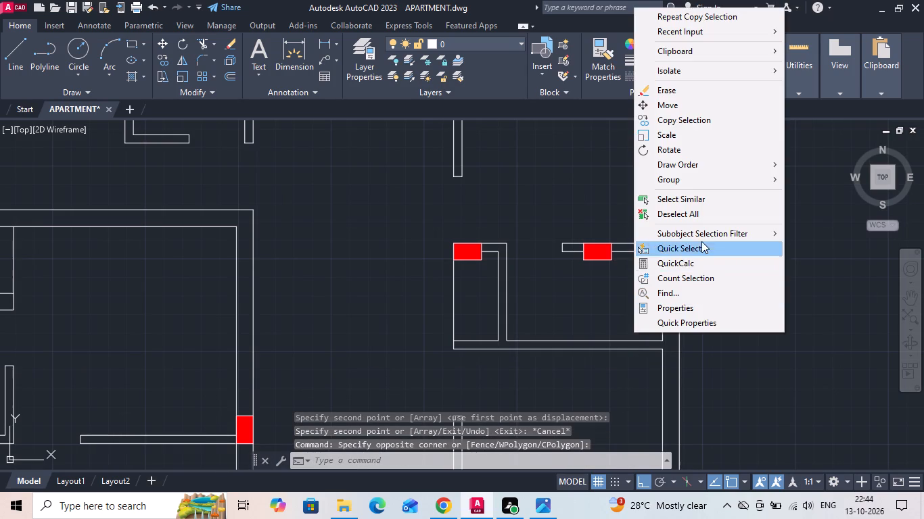
{"action": "left_click", "coordinate": [690, 104]}
{"action": "left_click", "coordinate": [763, 312]}
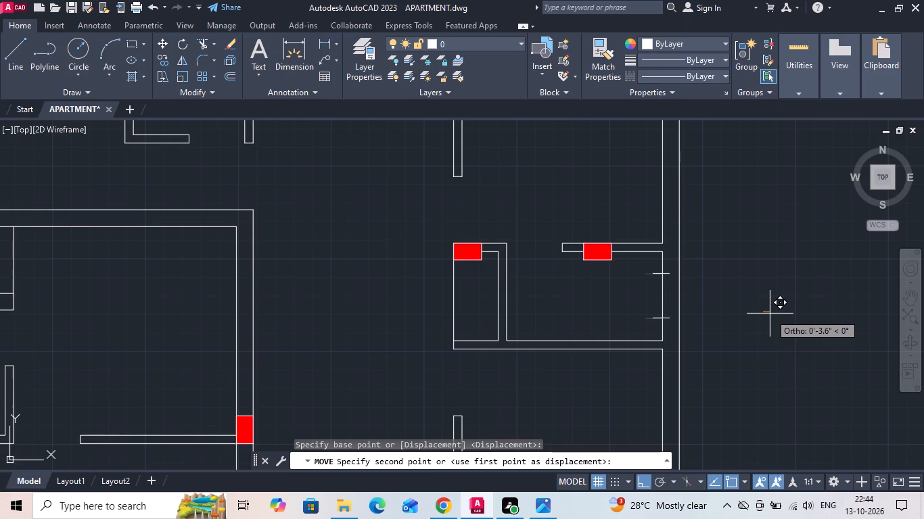
{"action": "type", "text": "9"}
{"action": "key", "text": "space"}
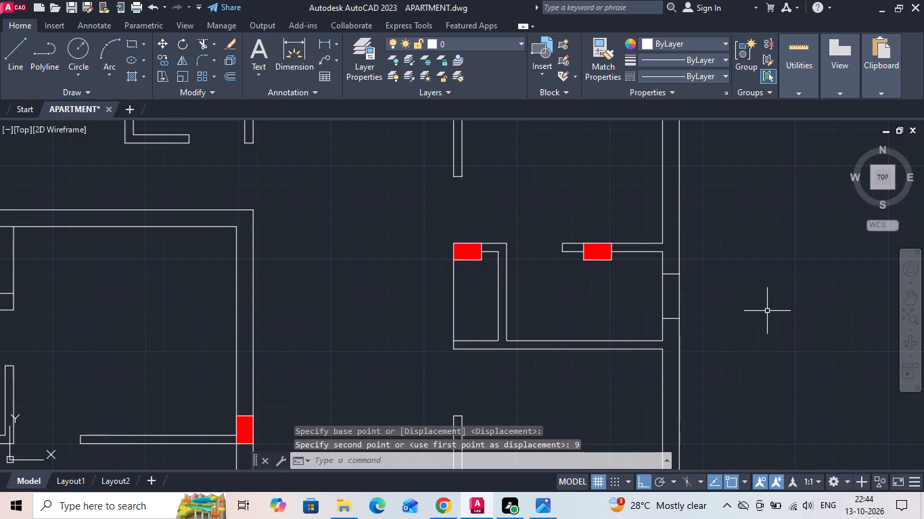
Copy flat C's toilet window lines up to the midpoint of the master bedroom's outer side wall.
{"action": "scroll", "coordinate": [767, 311], "scroll_direction": "down", "scroll_amount": 2}
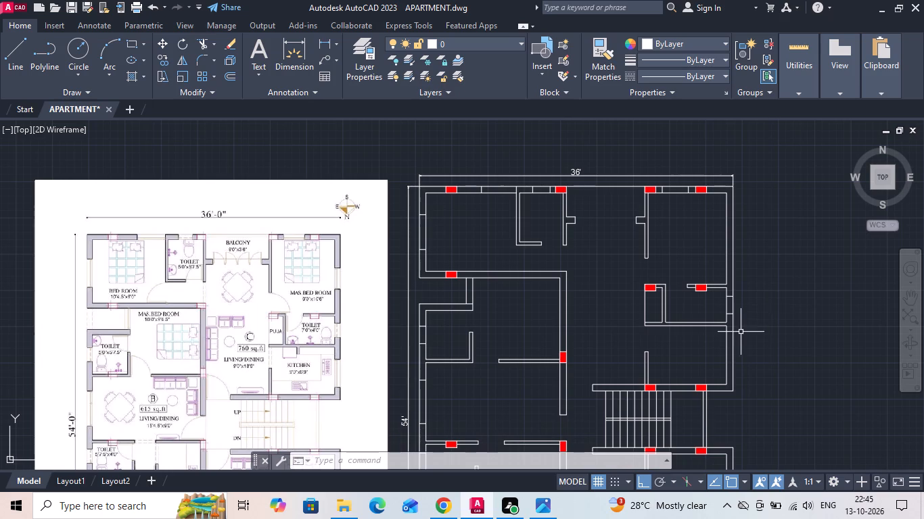
{"action": "scroll", "coordinate": [741, 332], "scroll_direction": "up", "scroll_amount": 1}
{"action": "left_click", "coordinate": [702, 305]}
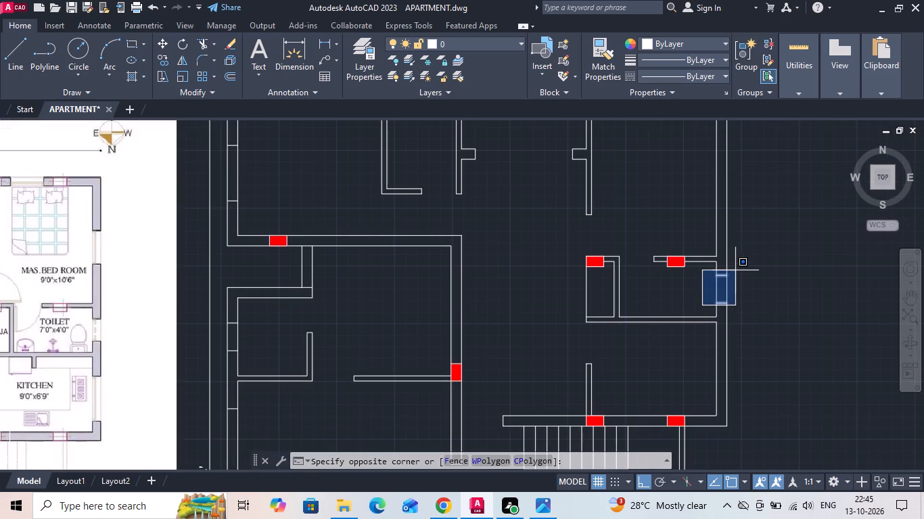
{"action": "left_click", "coordinate": [735, 270]}
{"action": "right_click", "coordinate": [735, 270]}
{"action": "left_click", "coordinate": [745, 276]}
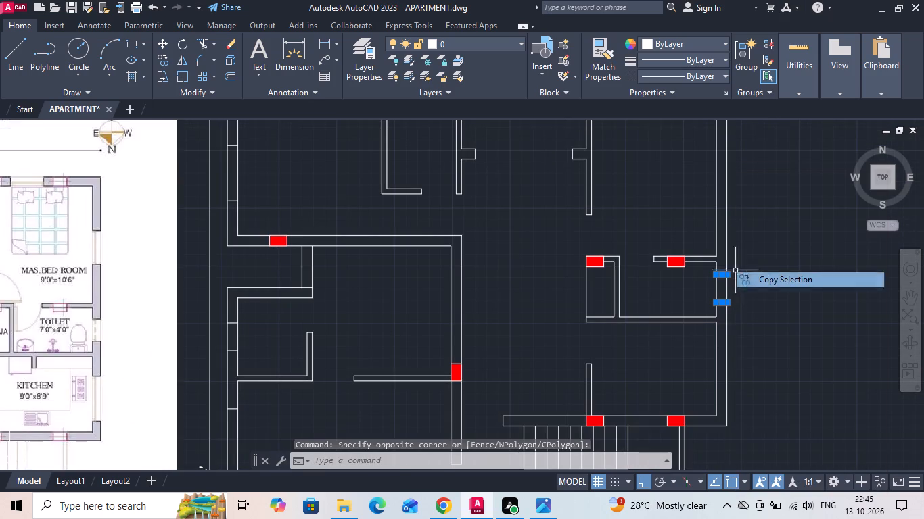
{"action": "left_click", "coordinate": [713, 293]}
{"action": "scroll", "coordinate": [718, 344], "scroll_direction": "down", "scroll_amount": 1}
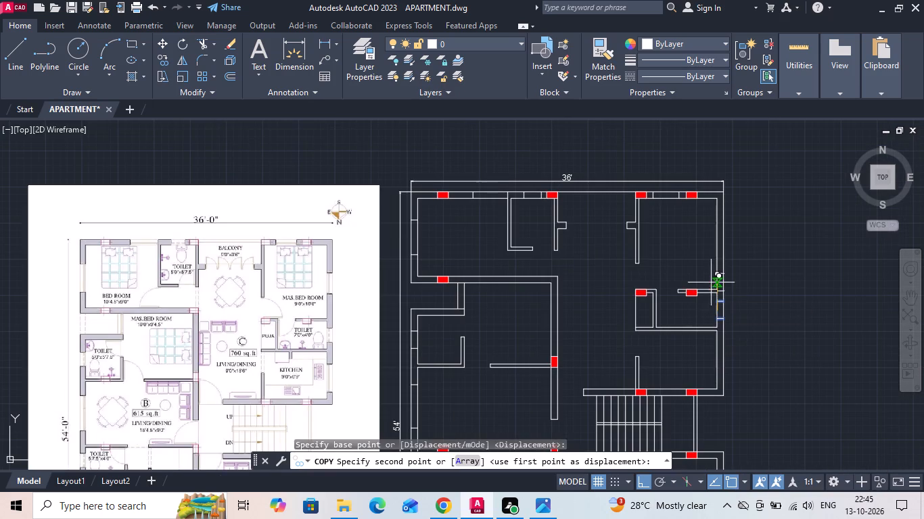
{"action": "left_click", "coordinate": [717, 247]}
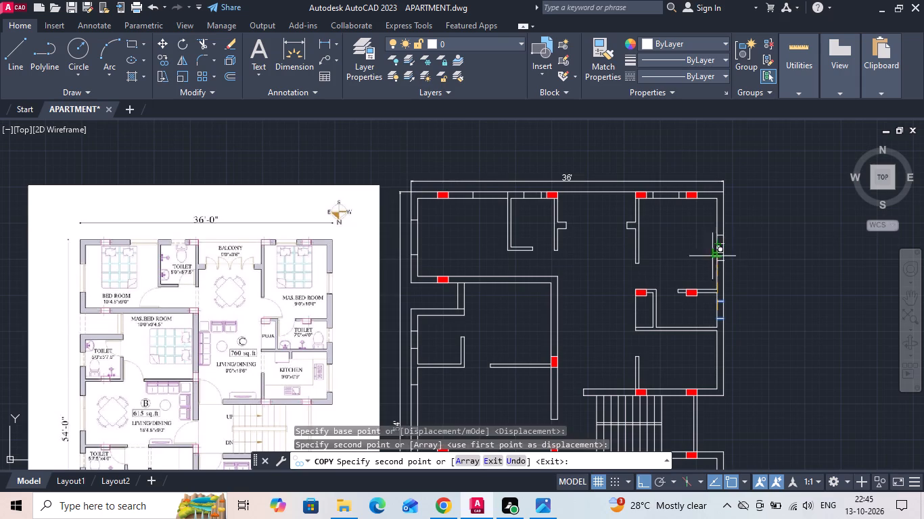
{"action": "scroll", "coordinate": [710, 260], "scroll_direction": "up", "scroll_amount": 1}
{"action": "key", "text": "Escape"}
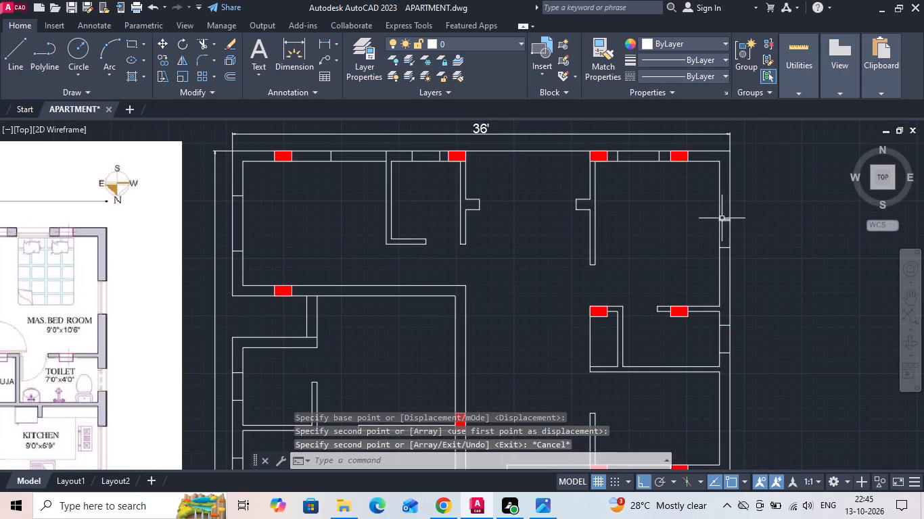
Move the upper line of the master bedroom's side-wall window 12" upward.
{"action": "scroll", "coordinate": [708, 222], "scroll_direction": "up", "scroll_amount": 1}
{"action": "left_click", "coordinate": [737, 216]}
{"action": "right_click", "coordinate": [737, 216]}
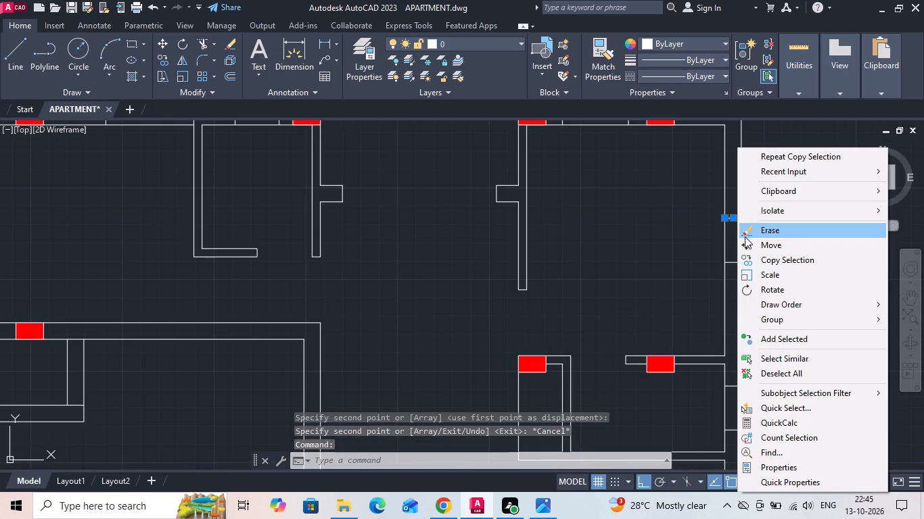
{"action": "left_click", "coordinate": [746, 245]}
{"action": "left_click", "coordinate": [762, 287]}
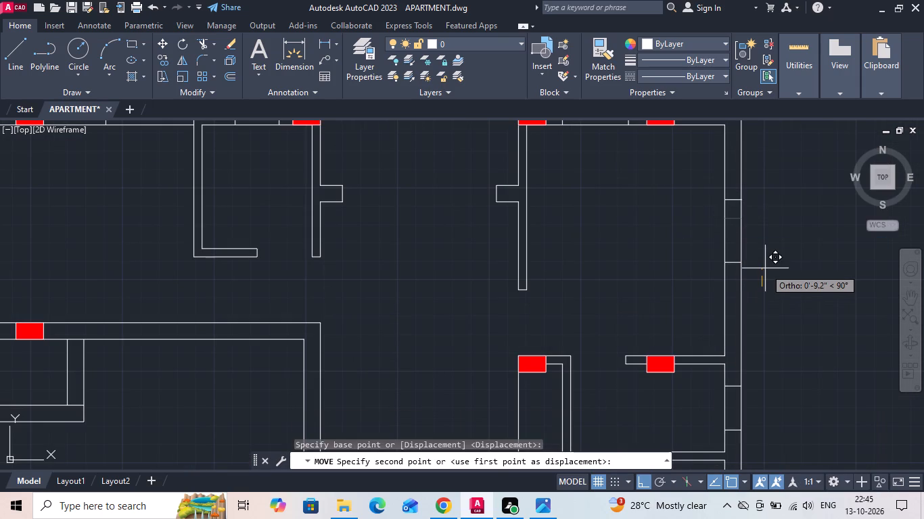
{"action": "type", "text": "12"}
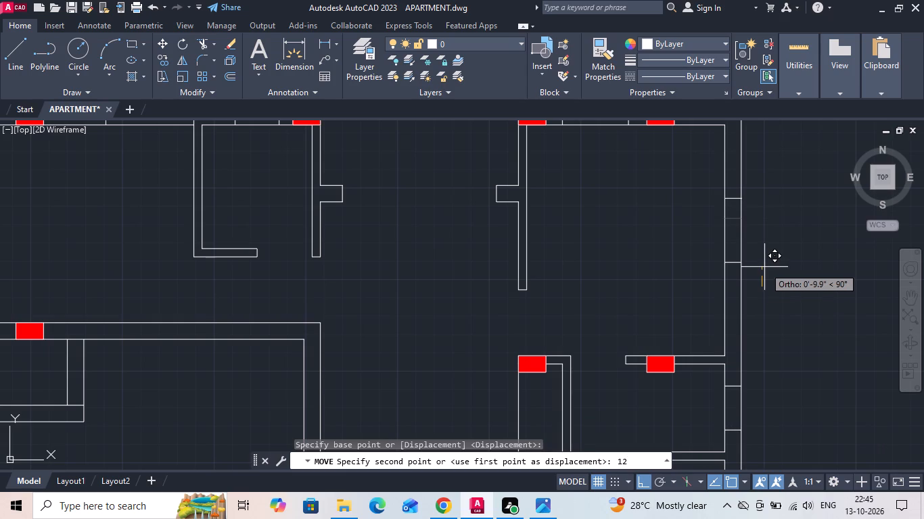
{"action": "key", "text": "space"}
Move the lower line of flat C's master bedroom side-wall window 12" downward.
{"action": "left_click", "coordinate": [739, 263]}
{"action": "right_click", "coordinate": [739, 263]}
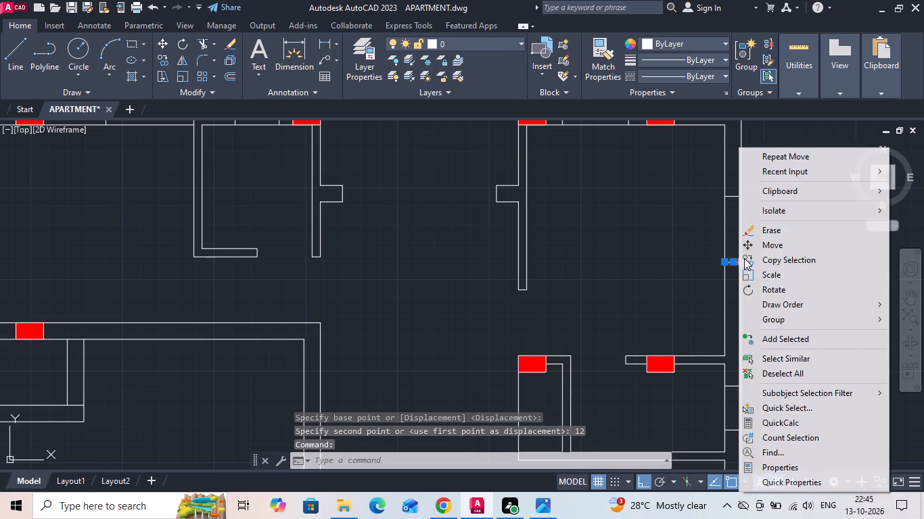
{"action": "left_click", "coordinate": [764, 241]}
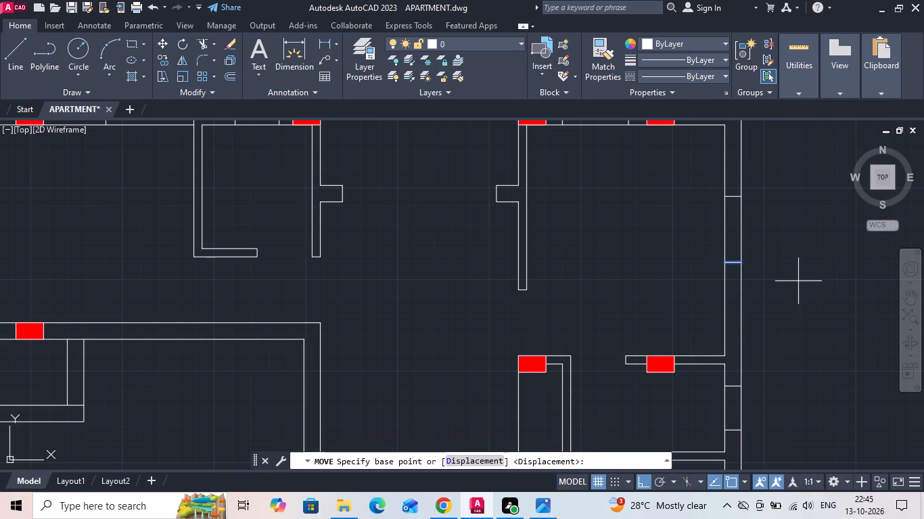
{"action": "left_click_drag", "start_coordinate": [798, 285], "coordinate": [796, 303]}
{"action": "type", "text": "12"}
{"action": "key", "text": "space"}
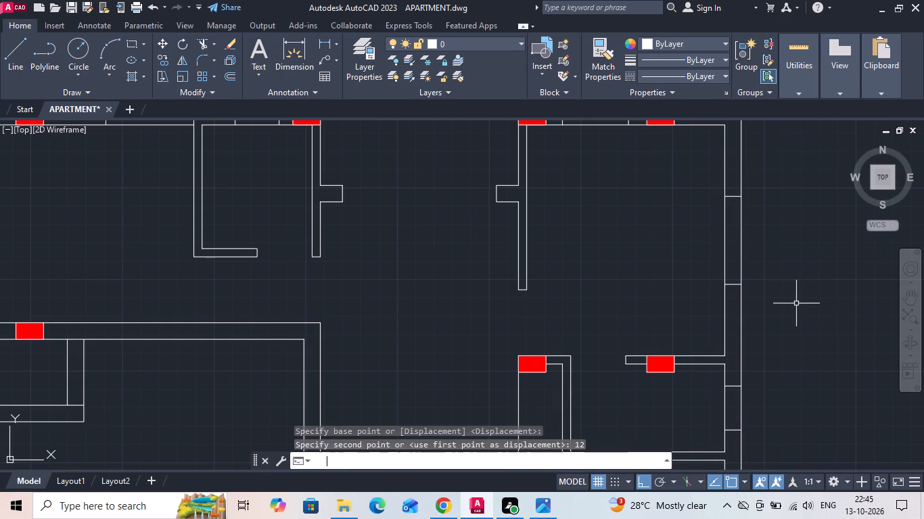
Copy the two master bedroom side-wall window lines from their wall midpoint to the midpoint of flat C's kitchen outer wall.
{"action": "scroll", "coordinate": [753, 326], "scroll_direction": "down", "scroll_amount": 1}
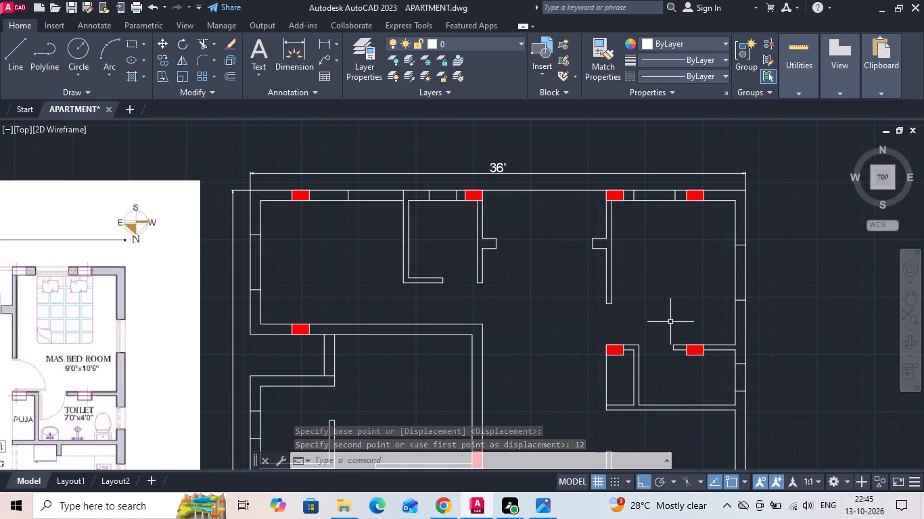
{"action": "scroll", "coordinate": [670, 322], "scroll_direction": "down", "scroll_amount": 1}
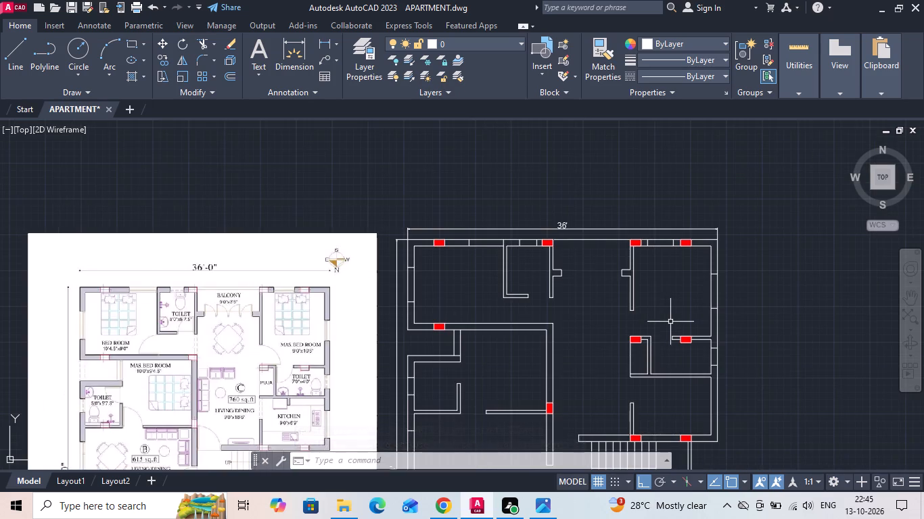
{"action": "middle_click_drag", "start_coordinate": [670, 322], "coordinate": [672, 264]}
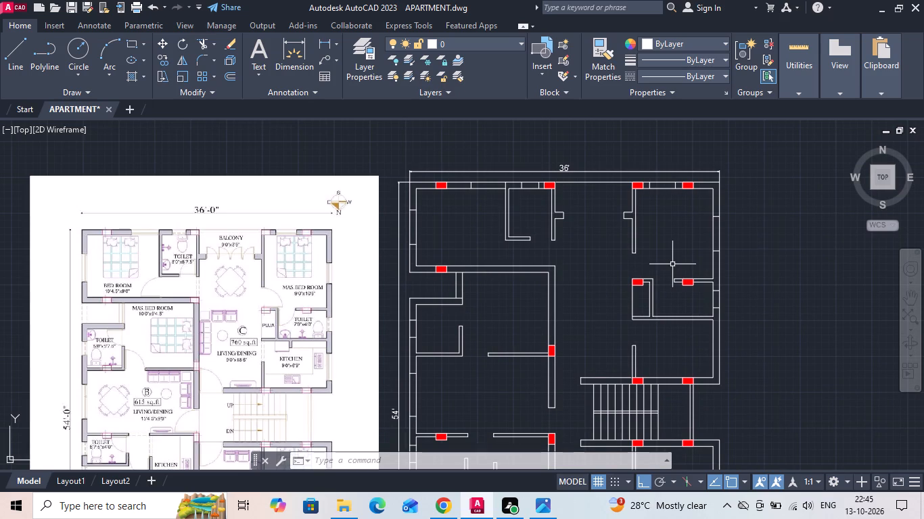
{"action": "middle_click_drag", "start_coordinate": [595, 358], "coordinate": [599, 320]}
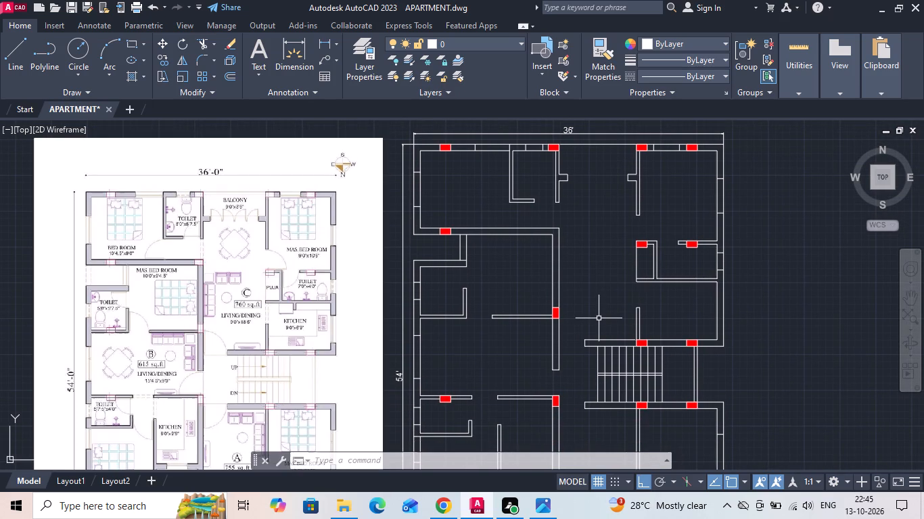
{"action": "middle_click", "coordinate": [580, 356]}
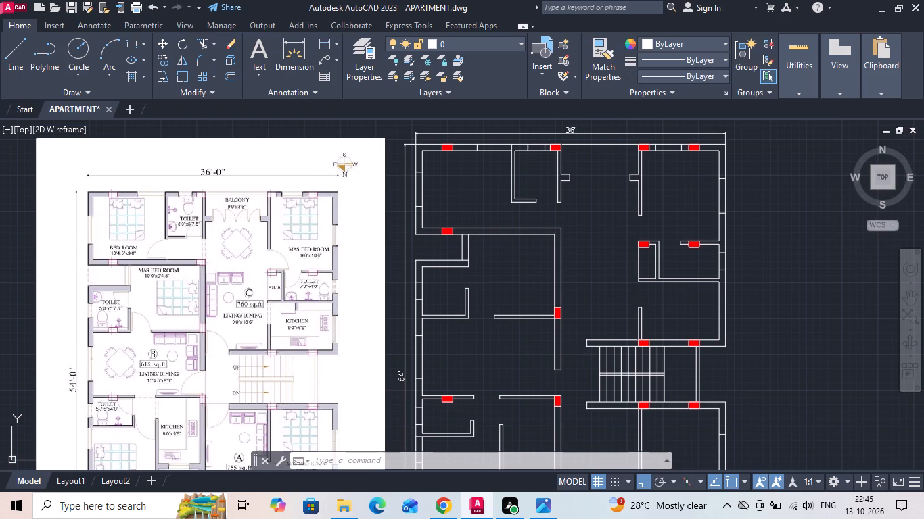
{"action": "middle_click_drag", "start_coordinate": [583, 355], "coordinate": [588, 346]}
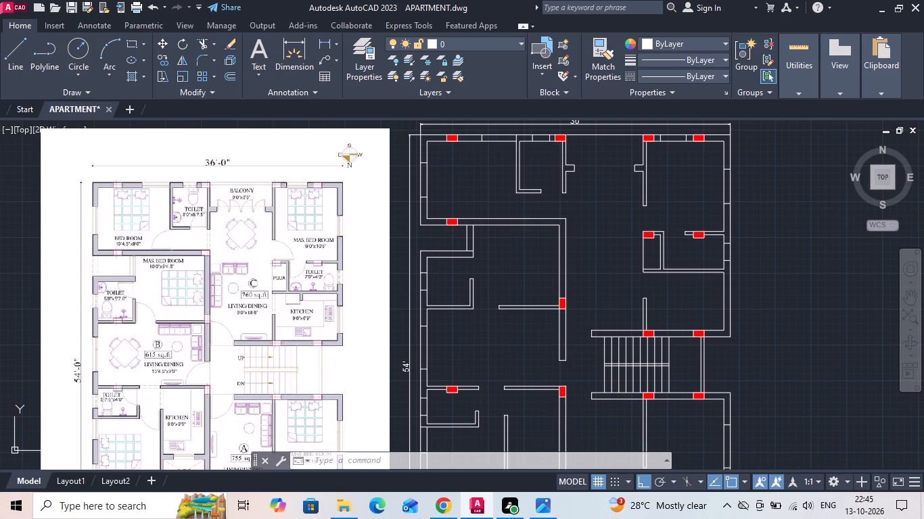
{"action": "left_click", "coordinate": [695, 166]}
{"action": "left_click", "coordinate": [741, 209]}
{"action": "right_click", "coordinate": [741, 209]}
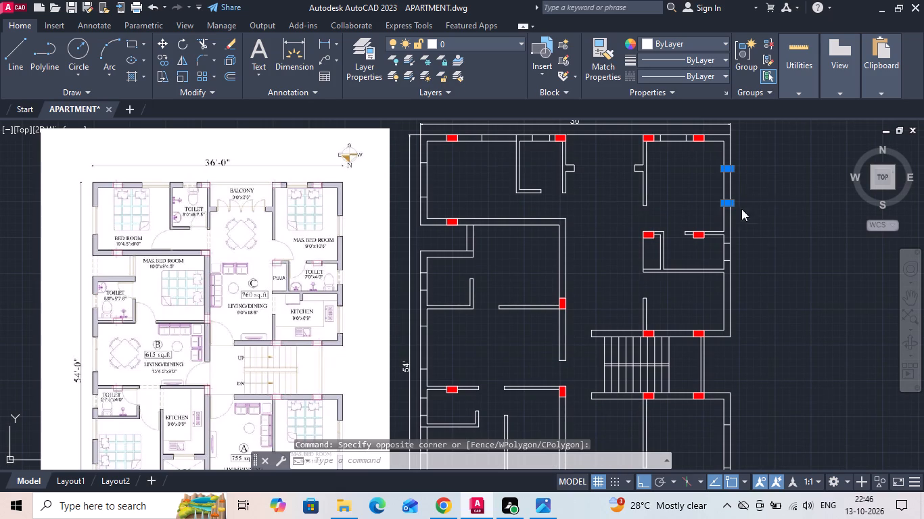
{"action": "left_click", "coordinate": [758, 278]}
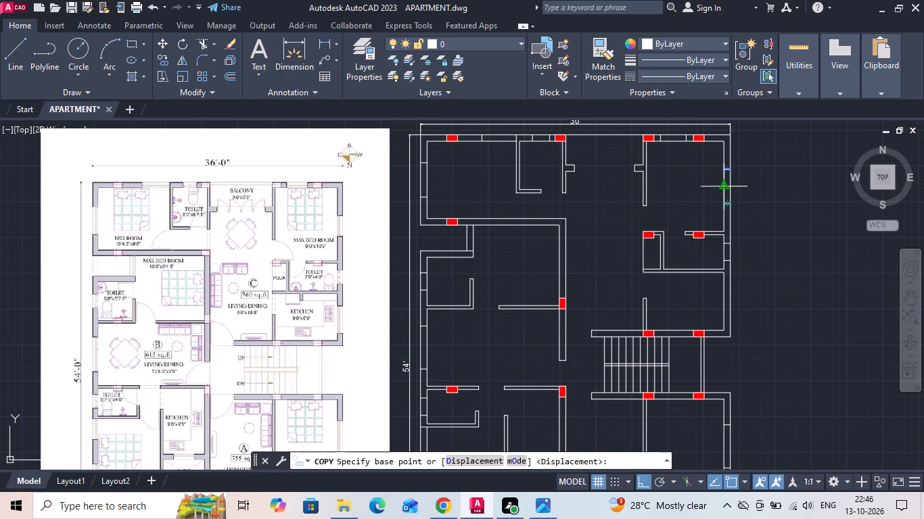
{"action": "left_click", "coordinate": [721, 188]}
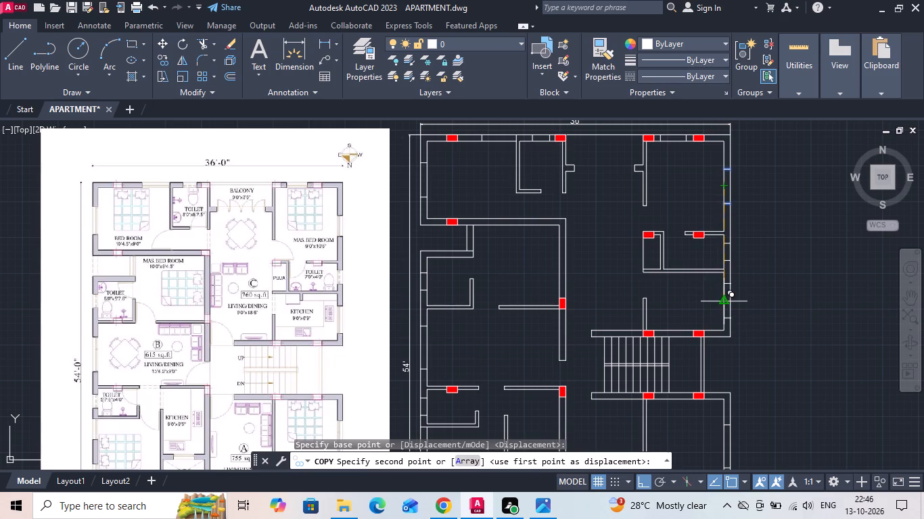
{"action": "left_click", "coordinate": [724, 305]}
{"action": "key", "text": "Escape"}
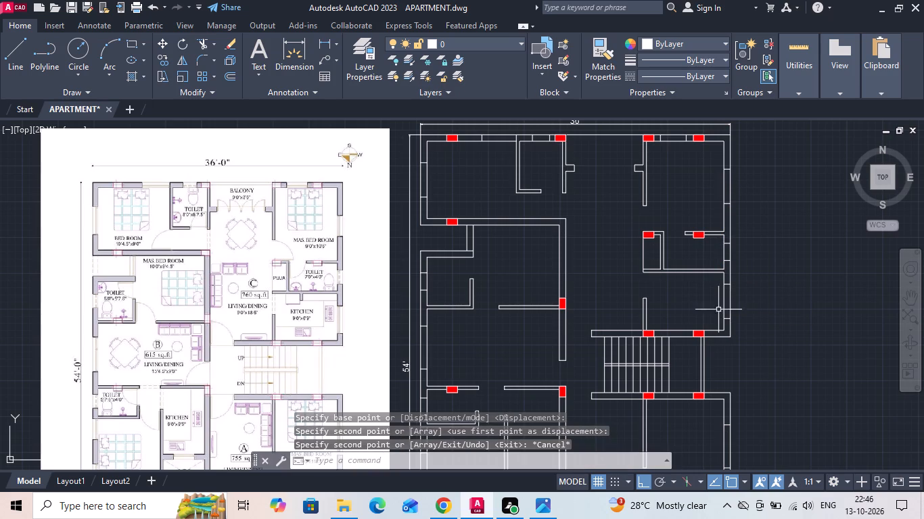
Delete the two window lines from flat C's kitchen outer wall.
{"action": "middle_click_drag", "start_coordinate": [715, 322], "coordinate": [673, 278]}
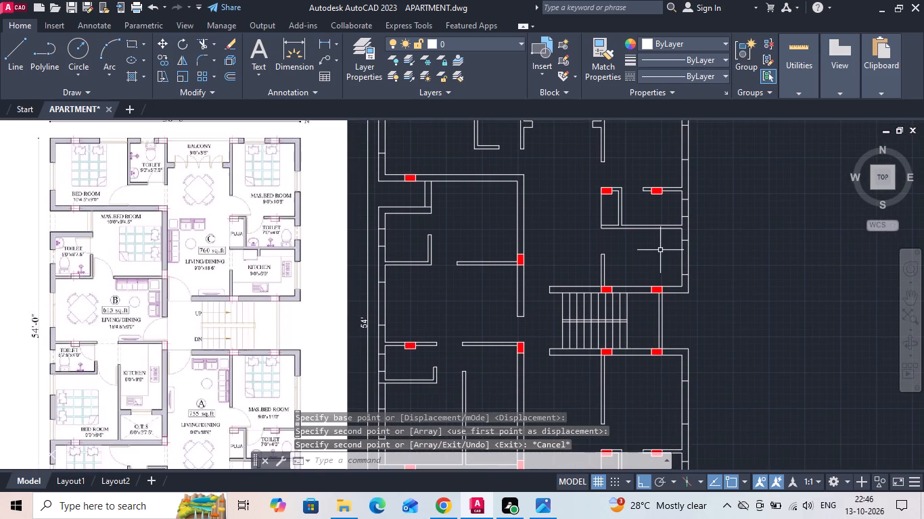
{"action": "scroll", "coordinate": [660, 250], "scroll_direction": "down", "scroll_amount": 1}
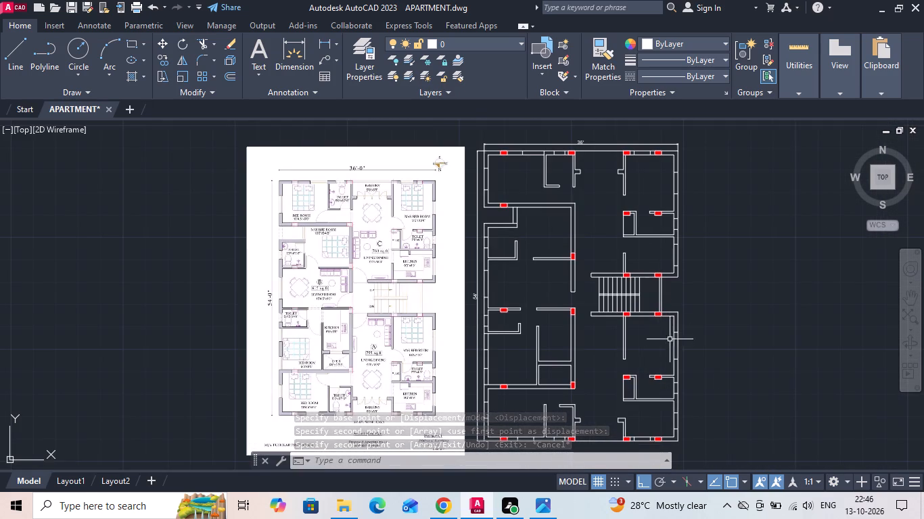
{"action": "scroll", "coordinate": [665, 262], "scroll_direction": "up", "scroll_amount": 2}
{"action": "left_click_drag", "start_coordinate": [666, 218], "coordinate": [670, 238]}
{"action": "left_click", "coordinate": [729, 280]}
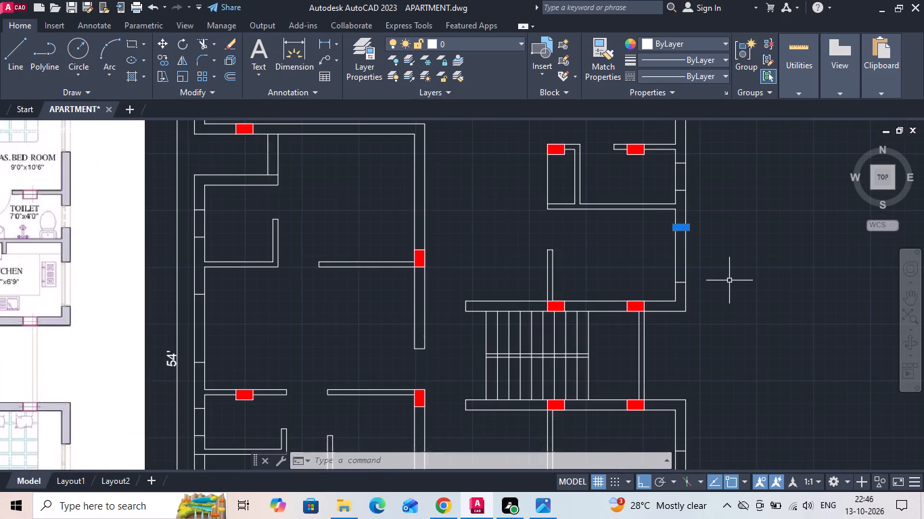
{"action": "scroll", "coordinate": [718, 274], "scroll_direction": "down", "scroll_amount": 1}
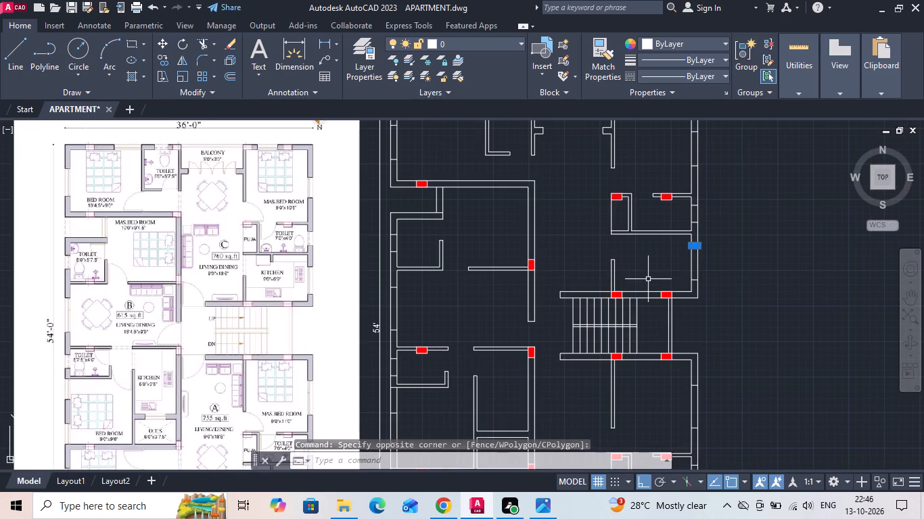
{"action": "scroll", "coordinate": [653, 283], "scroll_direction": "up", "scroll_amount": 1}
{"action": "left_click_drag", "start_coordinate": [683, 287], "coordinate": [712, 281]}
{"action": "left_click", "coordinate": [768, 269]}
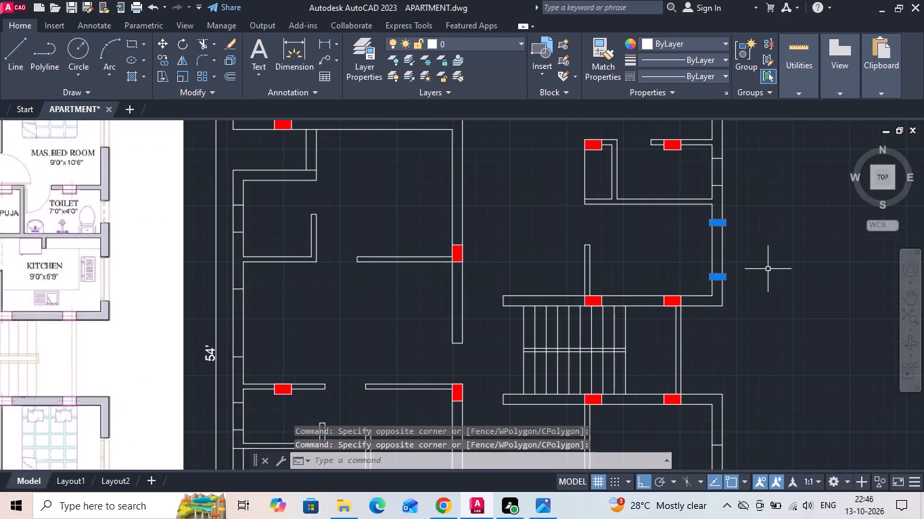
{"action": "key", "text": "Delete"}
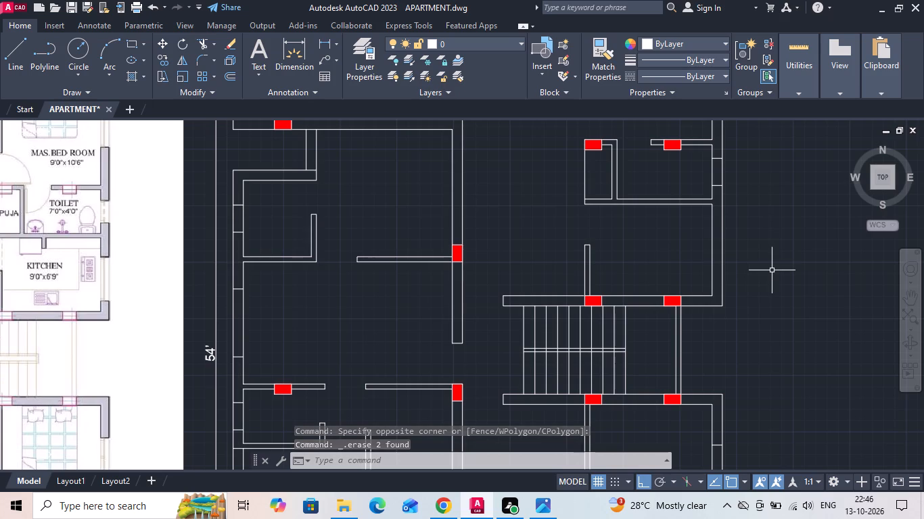
On the reference plan's flat C, measure the puja width and the distance from the puja-toilet partition to the kitchen's short stub wall.
{"action": "scroll", "coordinate": [83, 257], "scroll_direction": "up", "scroll_amount": 1}
{"action": "middle_click_drag", "start_coordinate": [83, 257], "coordinate": [291, 257]}
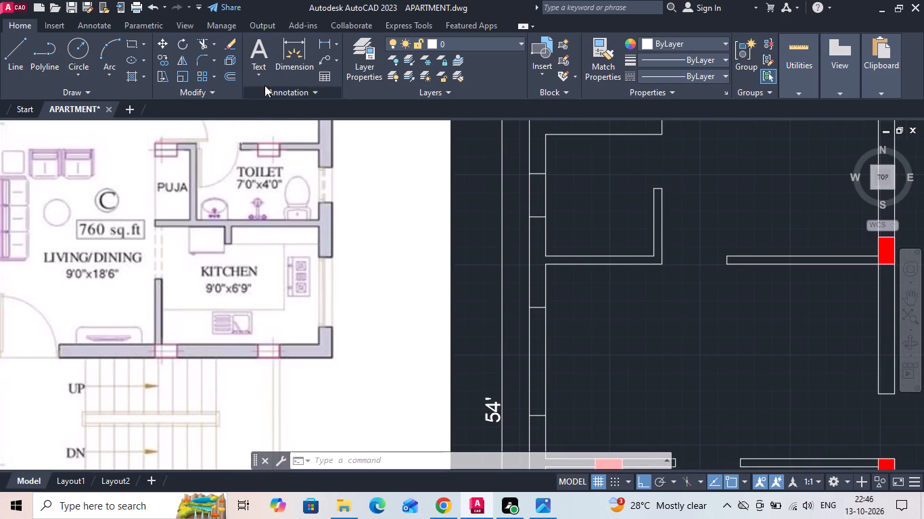
{"action": "left_click", "coordinate": [327, 42]}
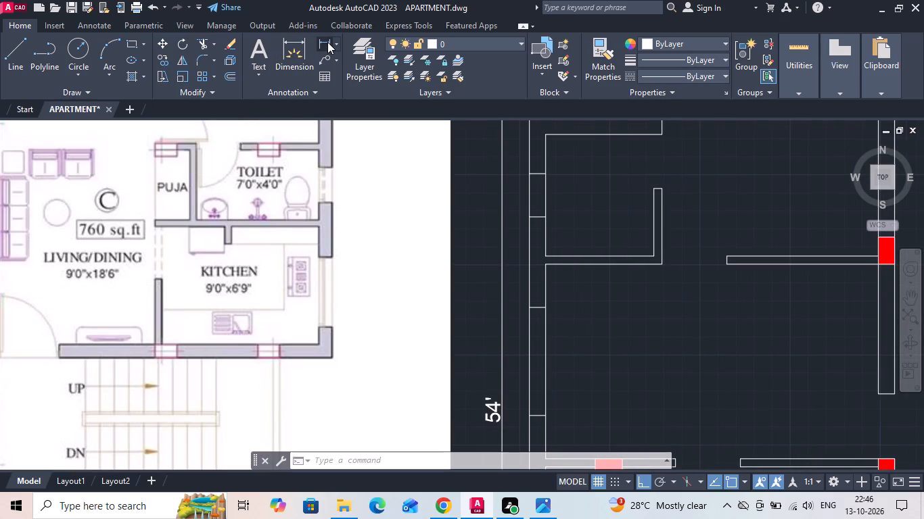
{"action": "scroll", "coordinate": [164, 227], "scroll_direction": "up", "scroll_amount": 1}
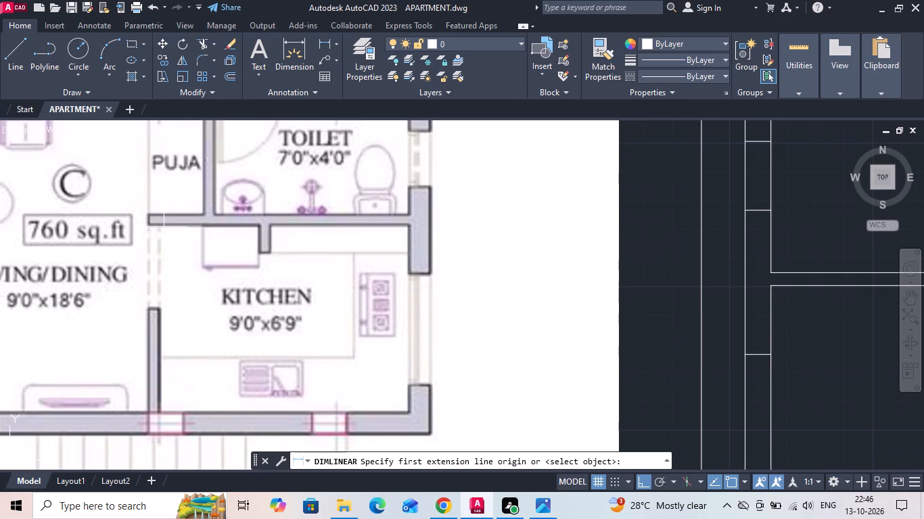
{"action": "left_click", "coordinate": [199, 214]}
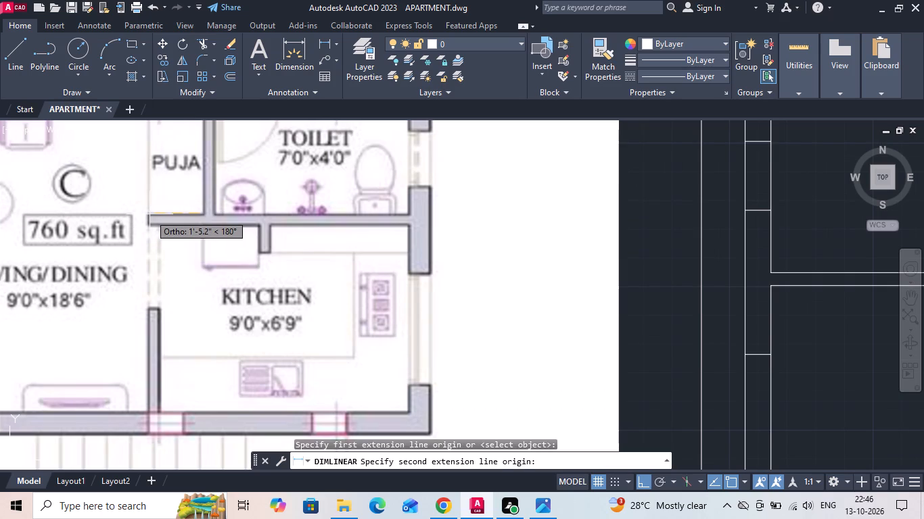
{"action": "key", "text": "Escape"}
{"action": "key", "text": "space"}
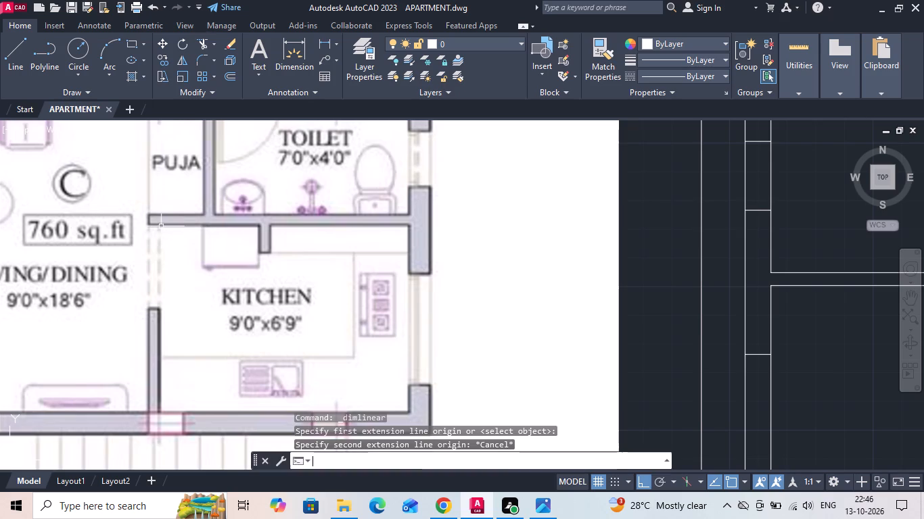
{"action": "left_click", "coordinate": [214, 212]}
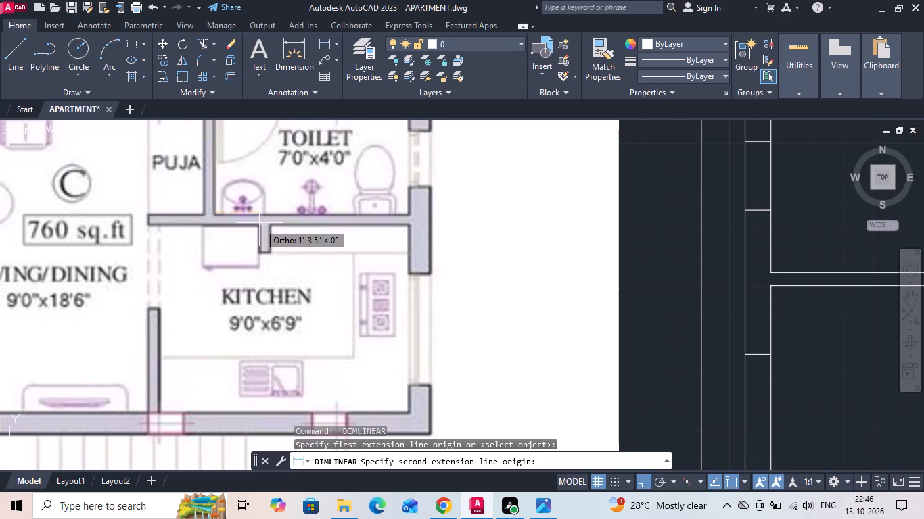
{"action": "key", "text": "Escape"}
Measure the inner width of flat A's puja space in the drafted plan.
{"action": "scroll", "coordinate": [171, 252], "scroll_direction": "down", "scroll_amount": 5}
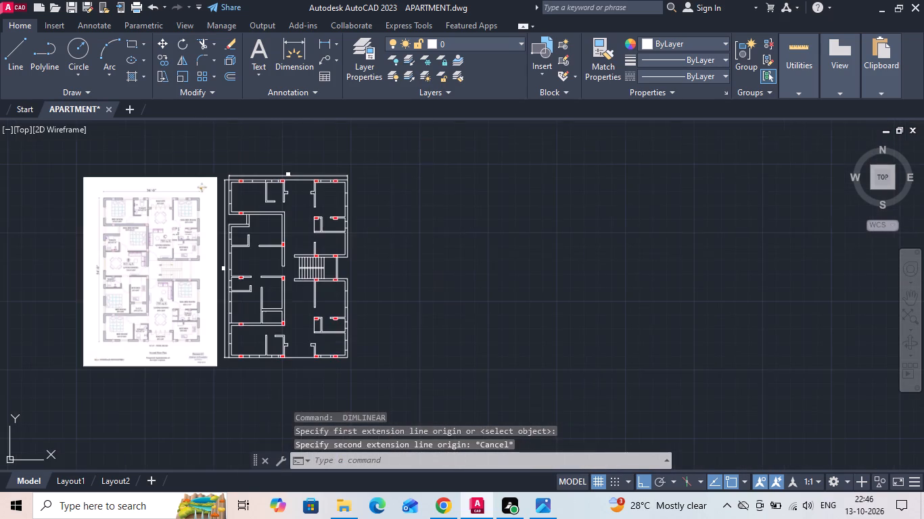
{"action": "scroll", "coordinate": [219, 305], "scroll_direction": "up", "scroll_amount": 1}
{"action": "scroll", "coordinate": [333, 327], "scroll_direction": "up", "scroll_amount": 1}
{"action": "scroll", "coordinate": [379, 366], "scroll_direction": "up", "scroll_amount": 2}
{"action": "scroll", "coordinate": [413, 321], "scroll_direction": "up", "scroll_amount": 1}
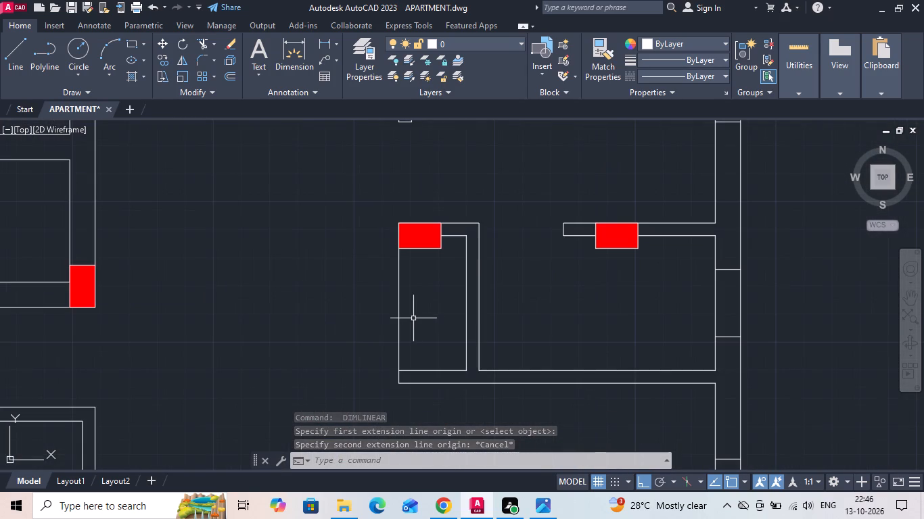
{"action": "left_click", "coordinate": [328, 41]}
{"action": "left_click", "coordinate": [463, 360]}
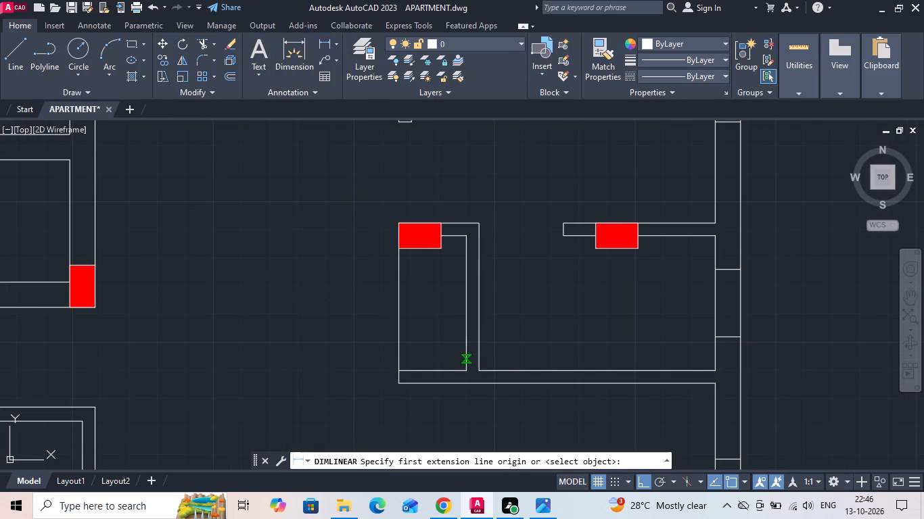
{"action": "left_click", "coordinate": [400, 353]}
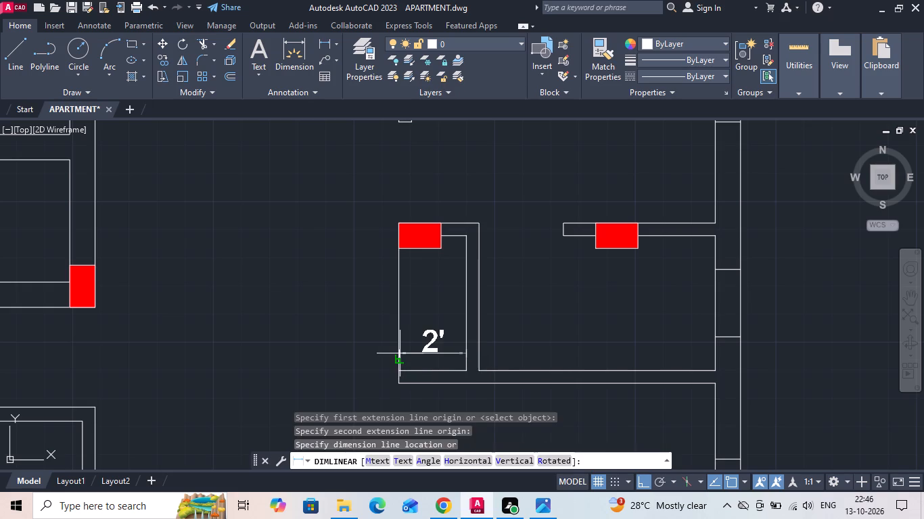
{"action": "key", "text": "Escape"}
{"action": "middle_click_drag", "start_coordinate": [400, 353], "coordinate": [367, 282]}
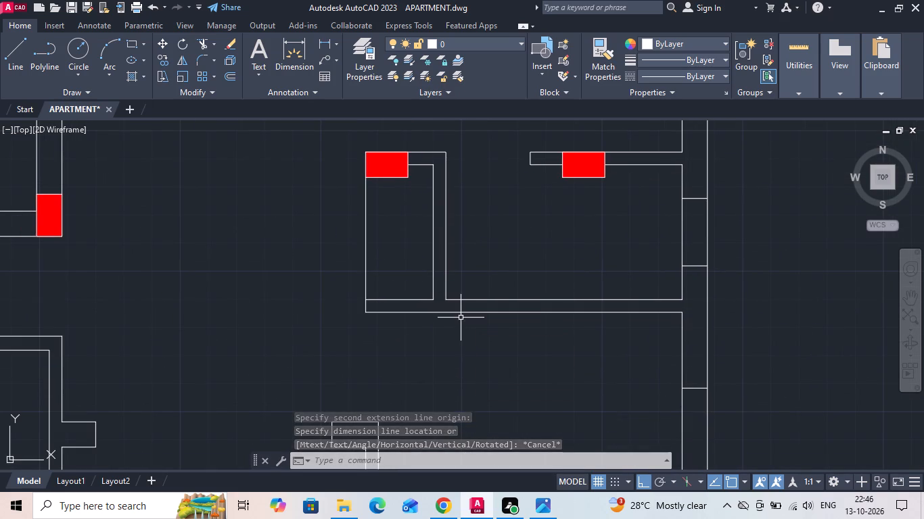
Offset the toilet-side face of flat A's puja-toilet partition 1'6" into the toilet.
{"action": "type", "text": "O"}
{"action": "key", "text": "space"}
{"action": "key", "text": "1"}
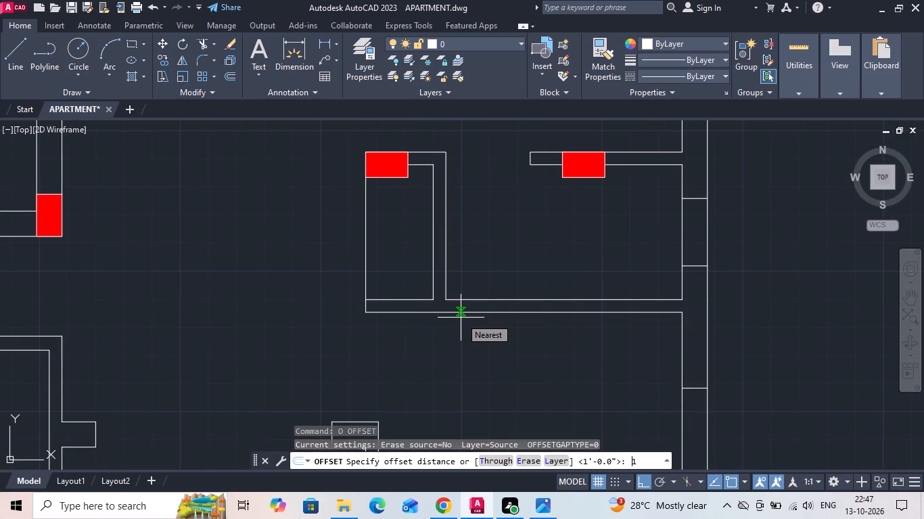
{"action": "key", "text": "apostrophe"}
{"action": "type", "text": "6"}
{"action": "key", "text": "space"}
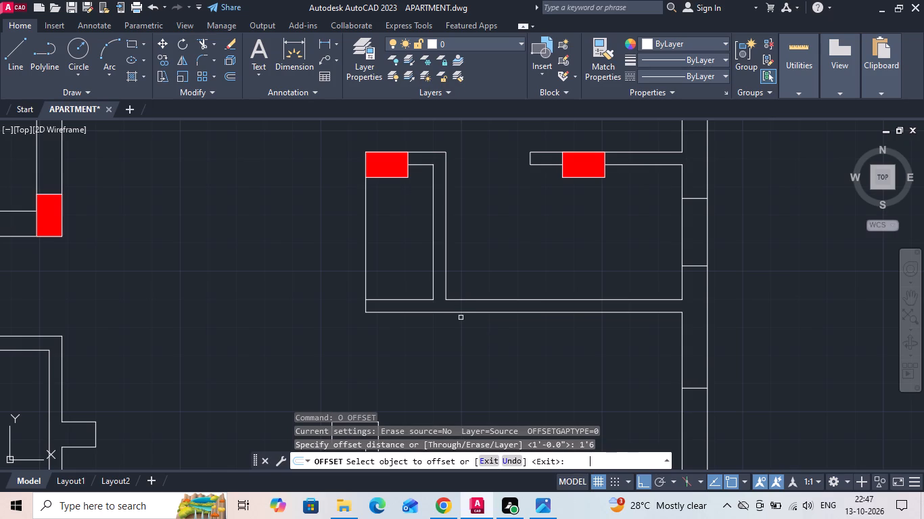
{"action": "left_click", "coordinate": [444, 293]}
{"action": "left_click", "coordinate": [481, 282]}
{"action": "key", "text": "Escape"}
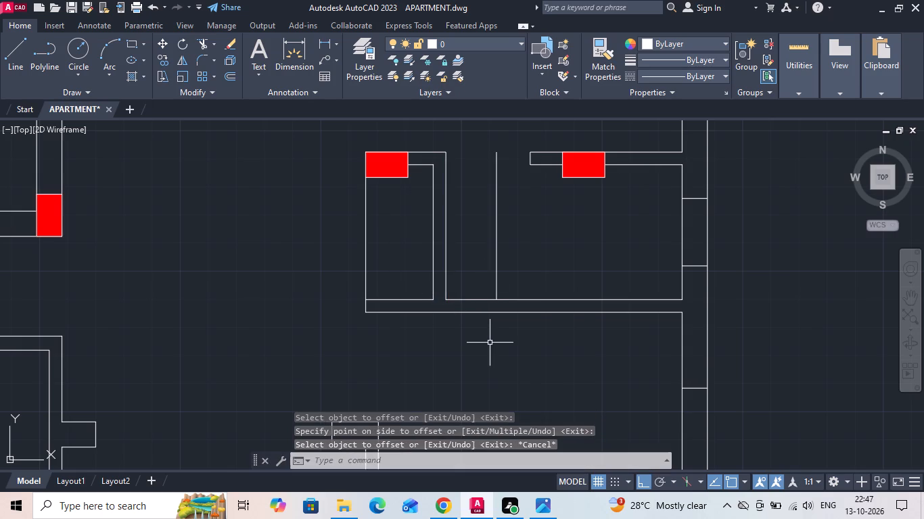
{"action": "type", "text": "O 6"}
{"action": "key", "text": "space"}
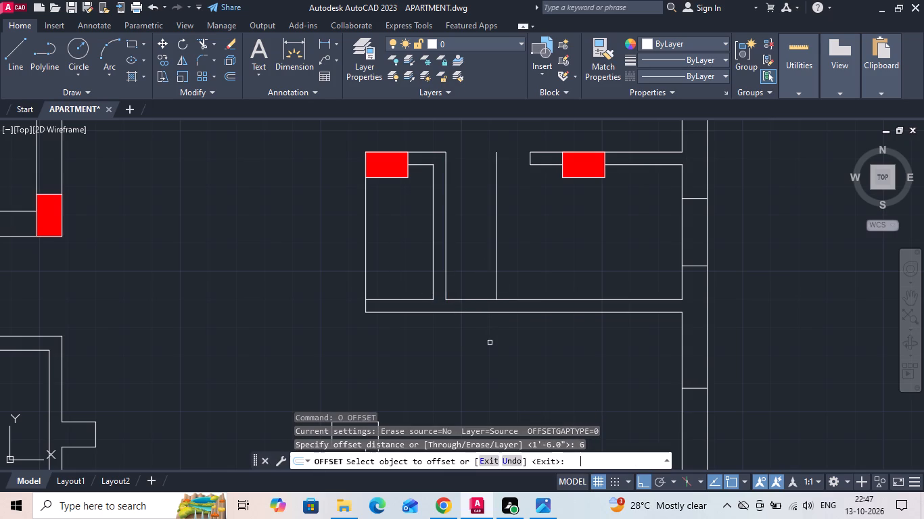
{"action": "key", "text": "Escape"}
Offset the new guide line in flat A's toilet 4.5" away from the puja partition for the stub wall's thickness.
{"action": "type", "text": "O ."}
{"action": "key", "text": "BackSpace"}
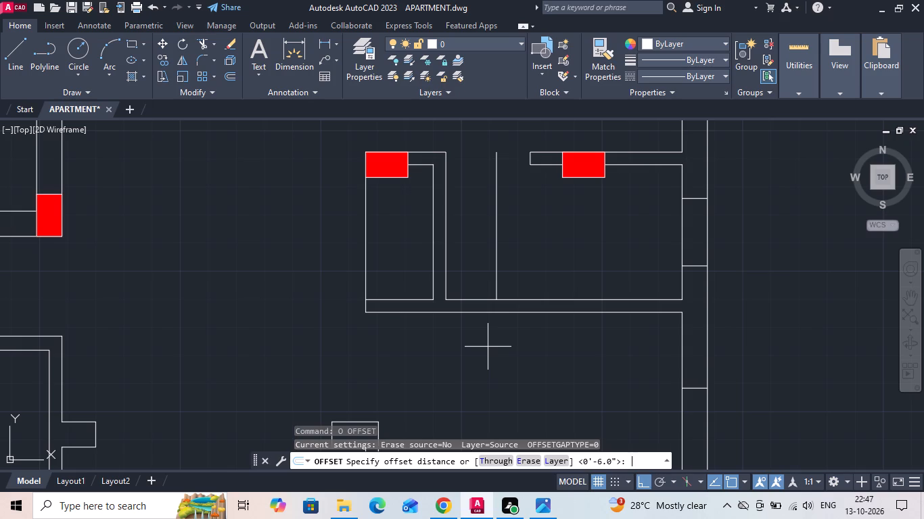
{"action": "key", "text": "4"}
{"action": "key", "text": "period"}
{"action": "type", "text": "5"}
{"action": "key", "text": "space"}
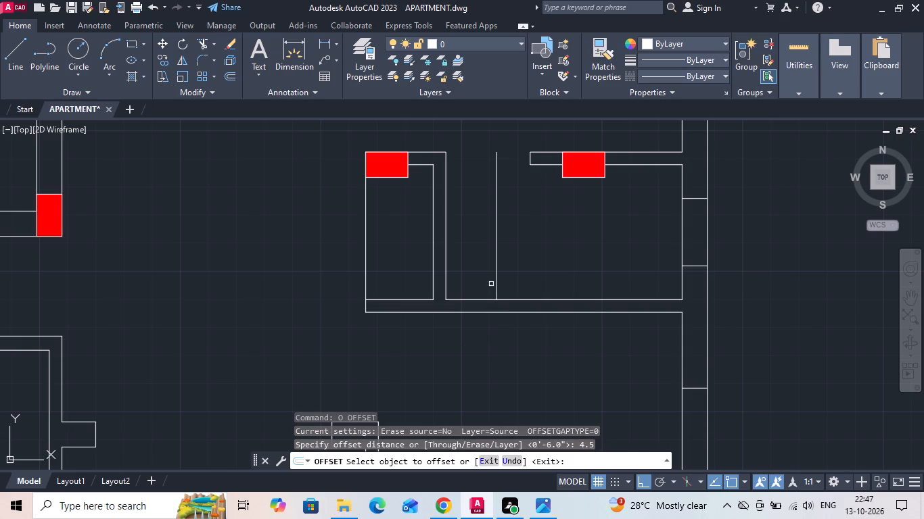
{"action": "left_click", "coordinate": [497, 276]}
{"action": "left_click", "coordinate": [540, 251]}
{"action": "key", "text": "Escape"}
{"action": "scroll", "coordinate": [540, 260], "scroll_direction": "down", "scroll_amount": 1}
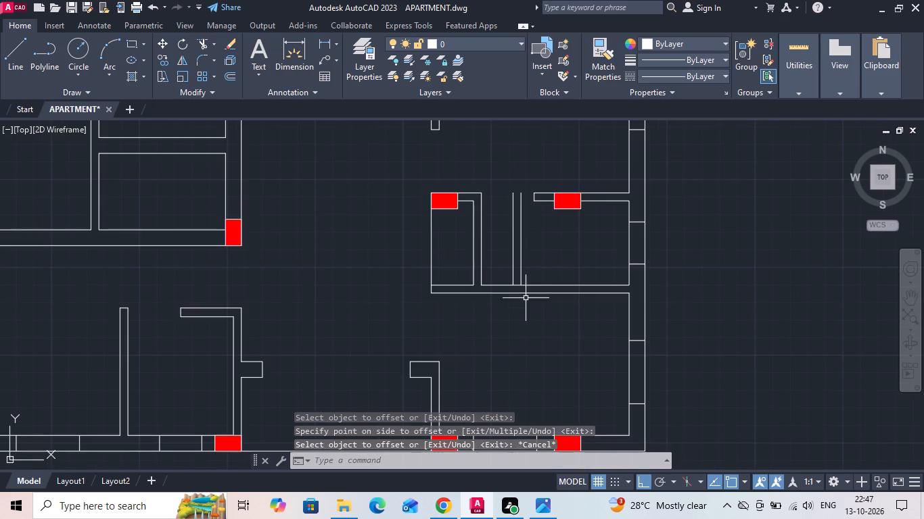
Extend both stub-wall lines from the toilet through flat A's kitchen to the inner face of the outer wall.
{"action": "type", "text": "EX"}
{"action": "key", "text": "space"}
{"action": "left_click", "coordinate": [534, 272]}
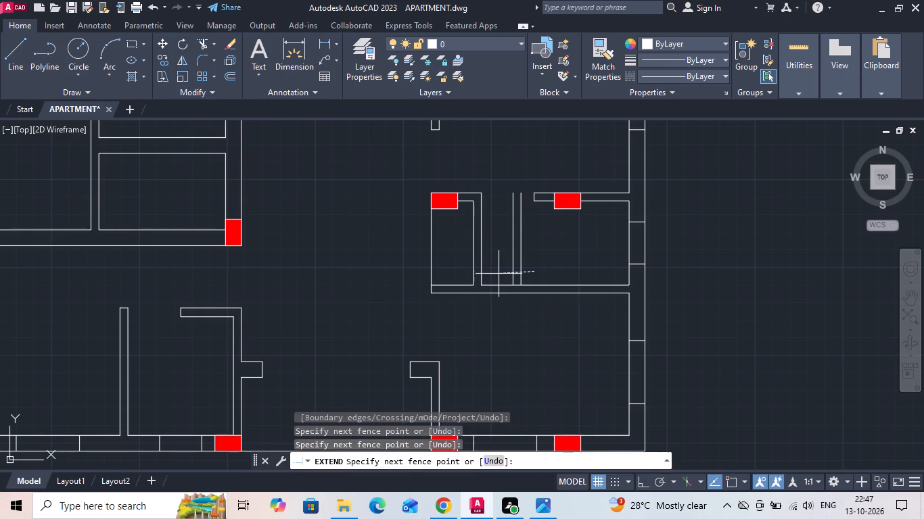
{"action": "left_click", "coordinate": [498, 274]}
{"action": "left_click", "coordinate": [521, 273]}
{"action": "left_click", "coordinate": [513, 281]}
{"action": "key", "text": "Escape"}
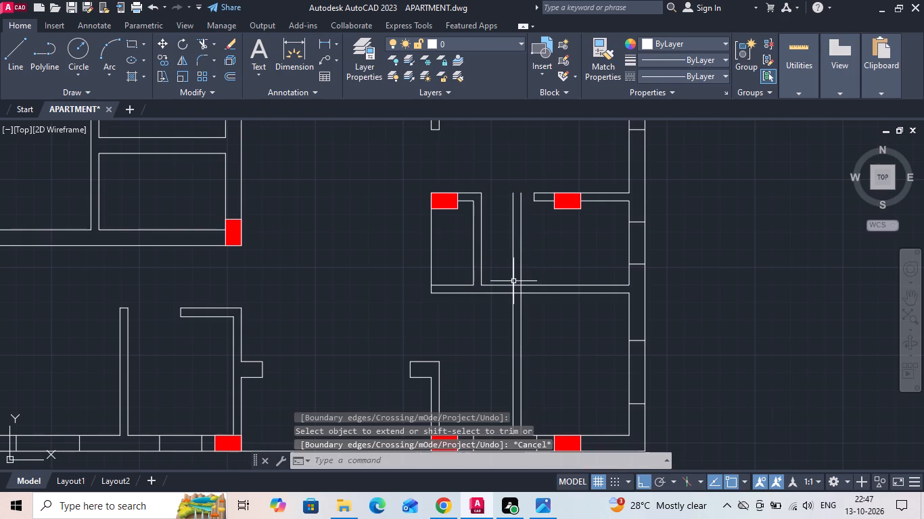
Trim the two stub-wall lines out of the toilet and the toilet-kitchen partition, leaving only their kitchen portions.
{"action": "type", "text": "TR"}
{"action": "key", "text": "space"}
{"action": "left_click", "coordinate": [506, 271]}
{"action": "left_click", "coordinate": [517, 258]}
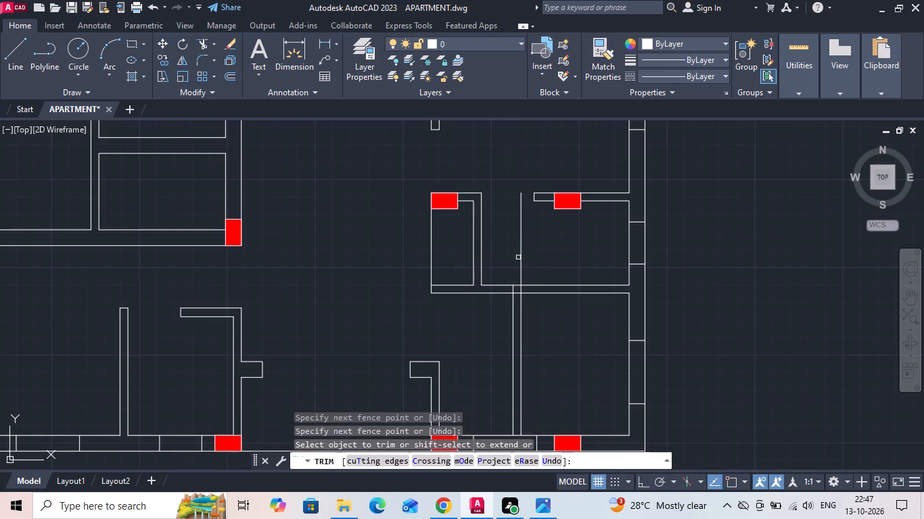
{"action": "left_click", "coordinate": [522, 263]}
{"action": "scroll", "coordinate": [511, 289], "scroll_direction": "up", "scroll_amount": 3}
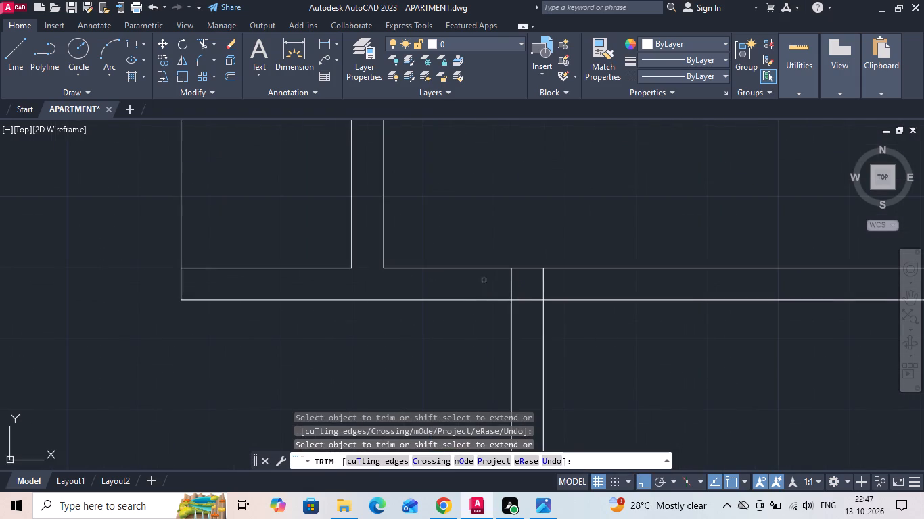
{"action": "left_click", "coordinate": [484, 280]}
{"action": "left_click", "coordinate": [571, 280]}
{"action": "scroll", "coordinate": [461, 328], "scroll_direction": "down", "scroll_amount": 5}
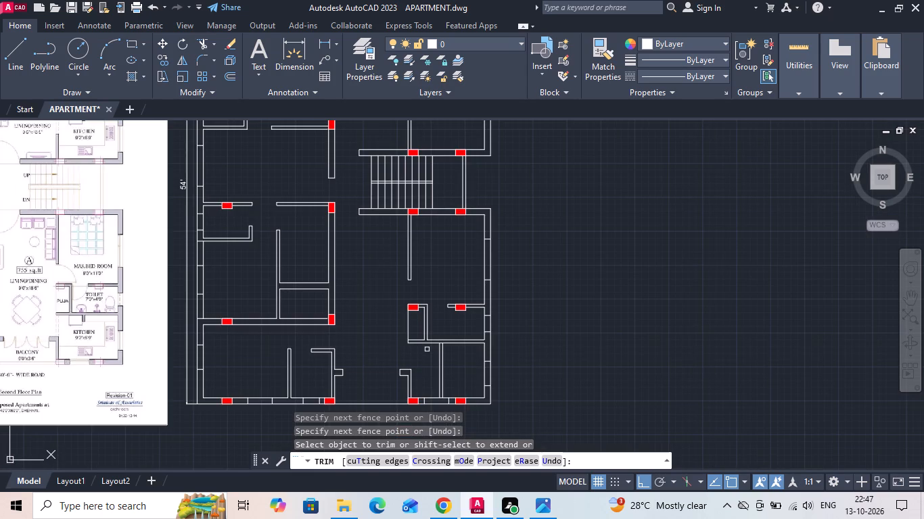
{"action": "key", "text": "Escape"}
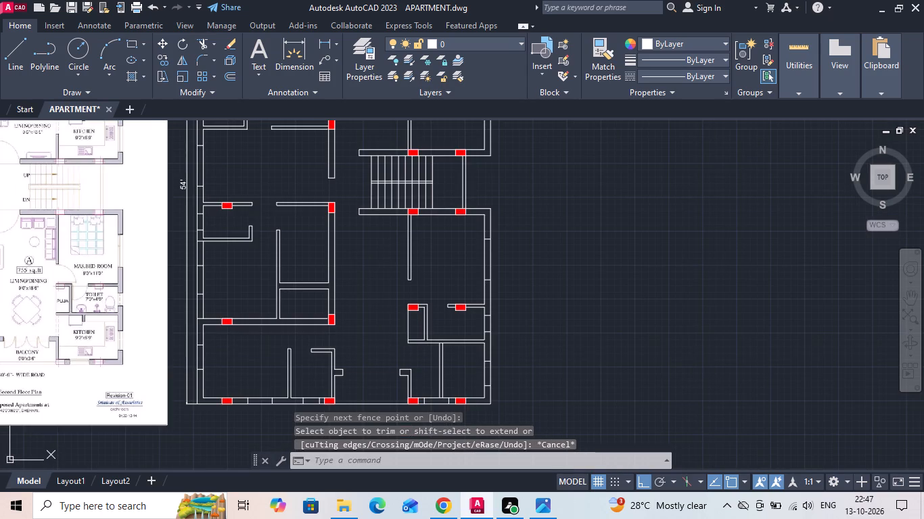
Offset the kitchen-side face of flat A's toilet-kitchen partition 1'6" into the kitchen.
{"action": "scroll", "coordinate": [134, 339], "scroll_direction": "up", "scroll_amount": 2}
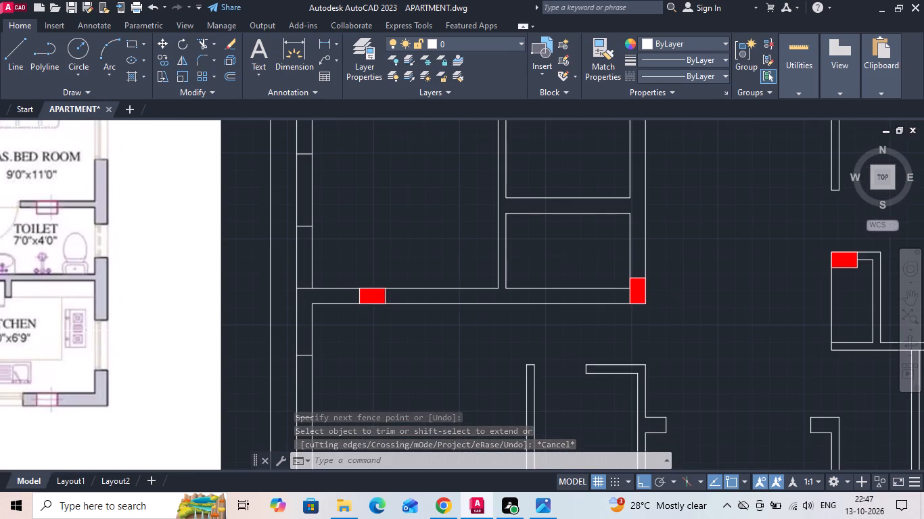
{"action": "middle_click_drag", "start_coordinate": [86, 330], "coordinate": [299, 317]}
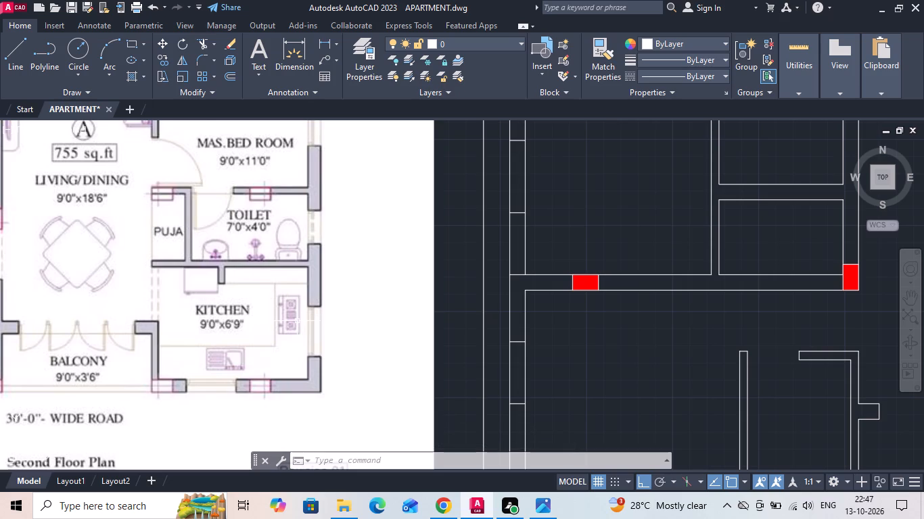
{"action": "key", "text": "o"}
{"action": "key", "text": "space"}
{"action": "key", "text": "1"}
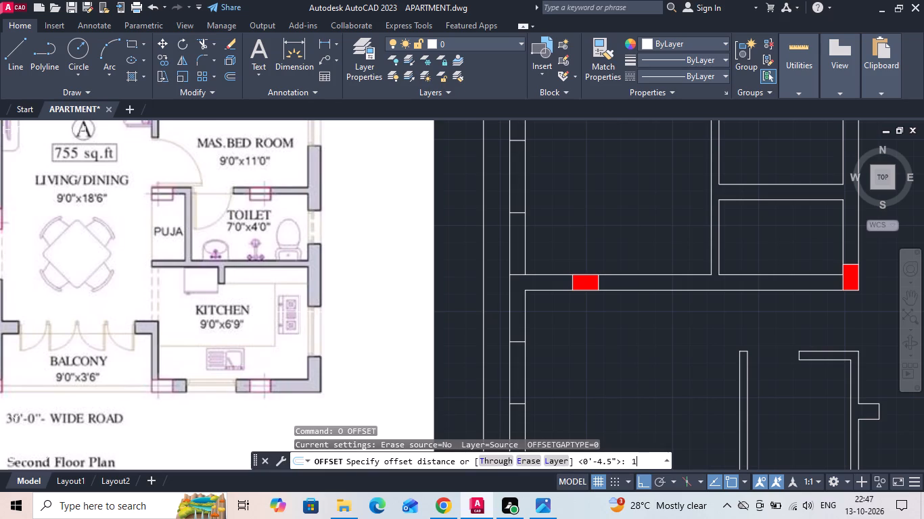
{"action": "key", "text": "apostrophe"}
{"action": "type", "text": "6"}
{"action": "key", "text": "space"}
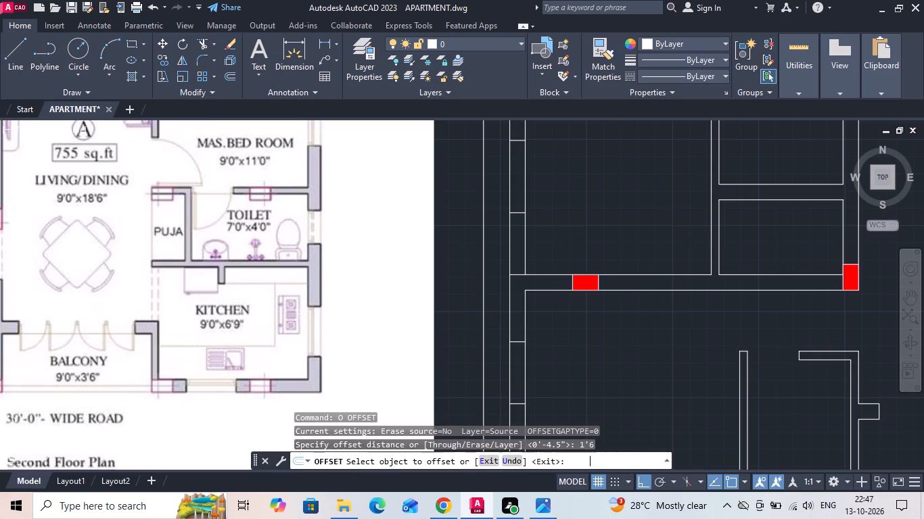
{"action": "scroll", "coordinate": [162, 280], "scroll_direction": "down", "scroll_amount": 1}
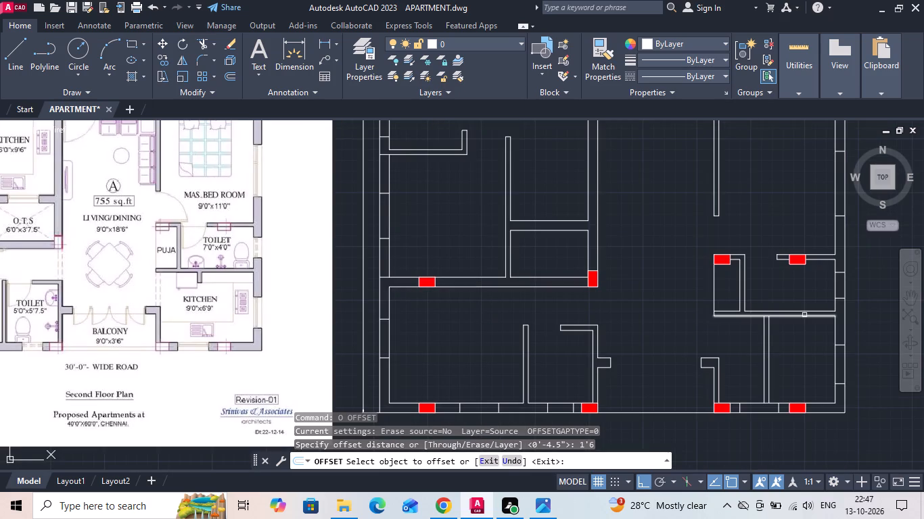
{"action": "left_click", "coordinate": [804, 315]}
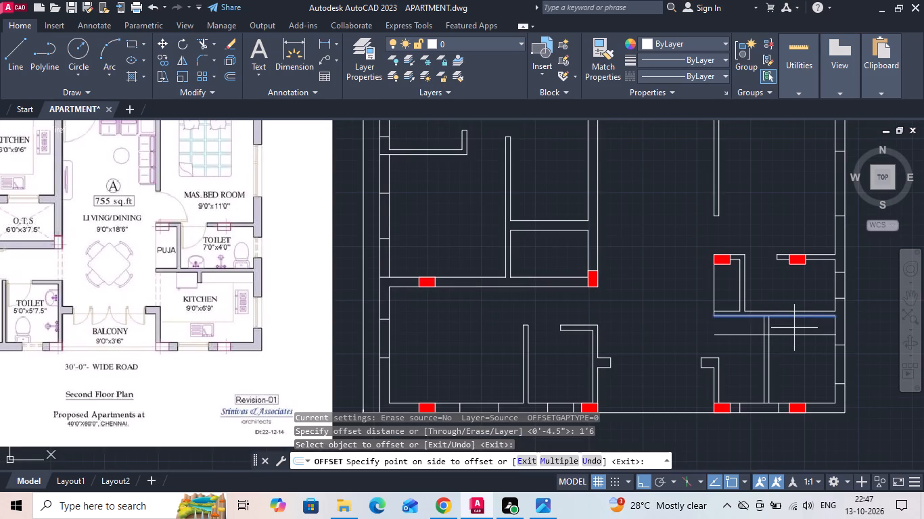
{"action": "left_click", "coordinate": [794, 328]}
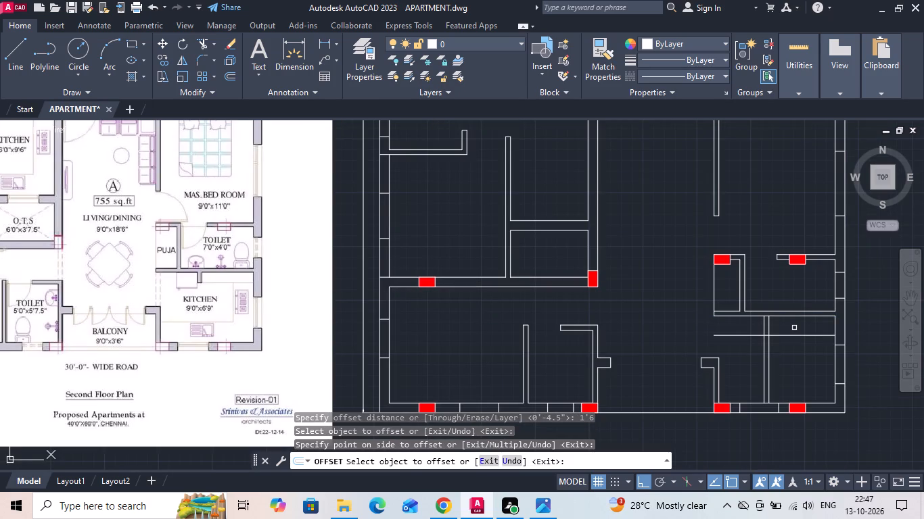
{"action": "key", "text": "Escape"}
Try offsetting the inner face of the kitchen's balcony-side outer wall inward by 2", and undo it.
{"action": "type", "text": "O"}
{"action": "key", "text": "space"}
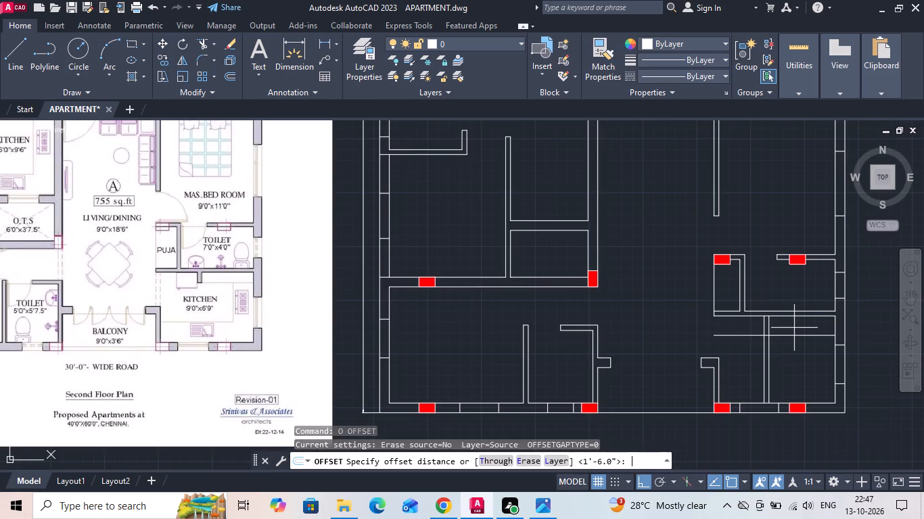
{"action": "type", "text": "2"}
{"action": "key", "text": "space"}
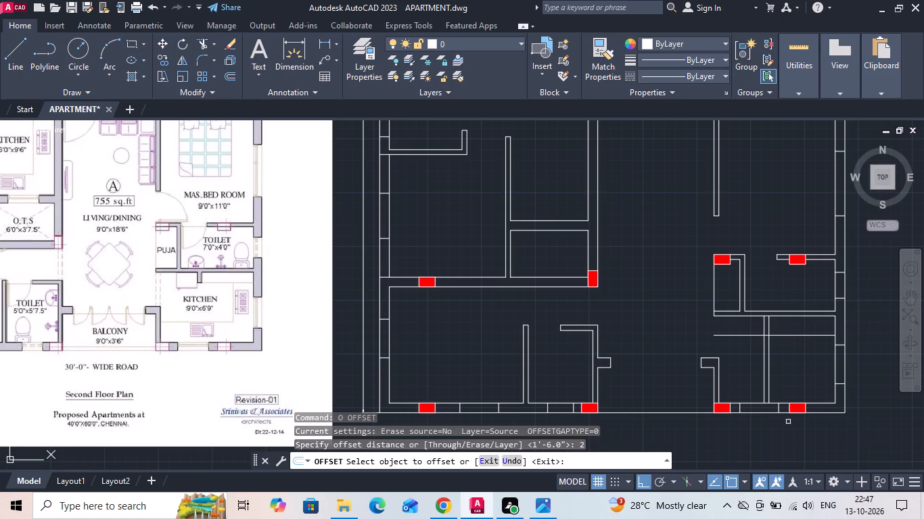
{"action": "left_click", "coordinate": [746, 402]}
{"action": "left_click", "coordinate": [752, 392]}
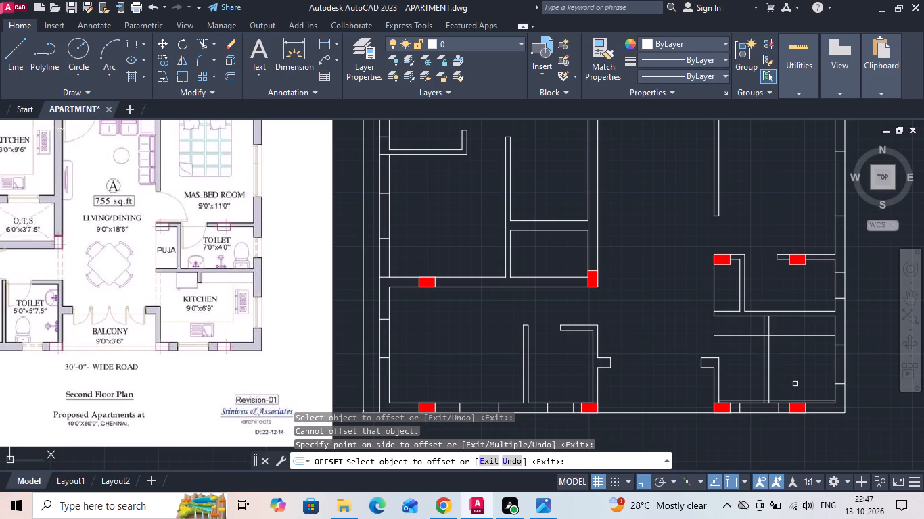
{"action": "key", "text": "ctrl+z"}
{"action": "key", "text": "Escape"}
Offset the inner faces of flat A's two kitchen outer walls 2' into the kitchen as counter edges.
{"action": "type", "text": "O 2"}
{"action": "key", "text": "apostrophe"}
{"action": "key", "text": "Return"}
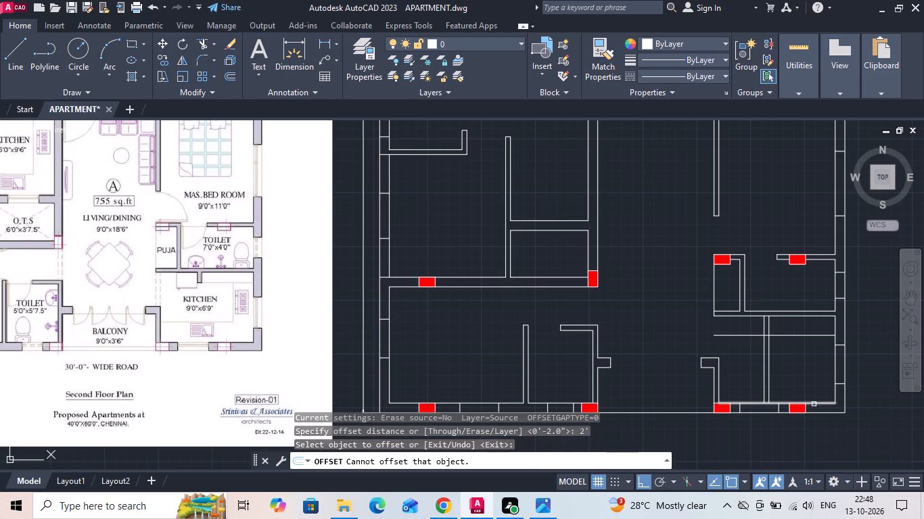
{"action": "left_click", "coordinate": [814, 404]}
{"action": "left_click", "coordinate": [816, 378]}
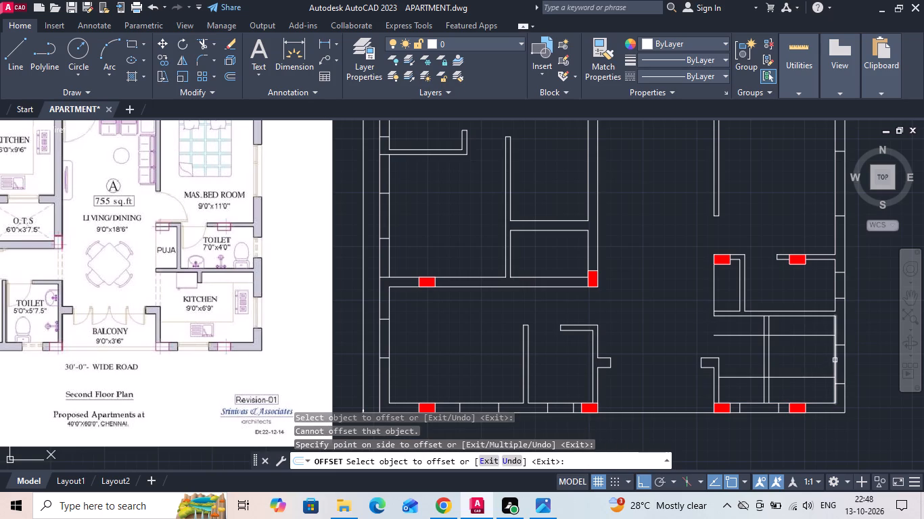
{"action": "left_click", "coordinate": [835, 359]}
{"action": "left_click", "coordinate": [814, 365]}
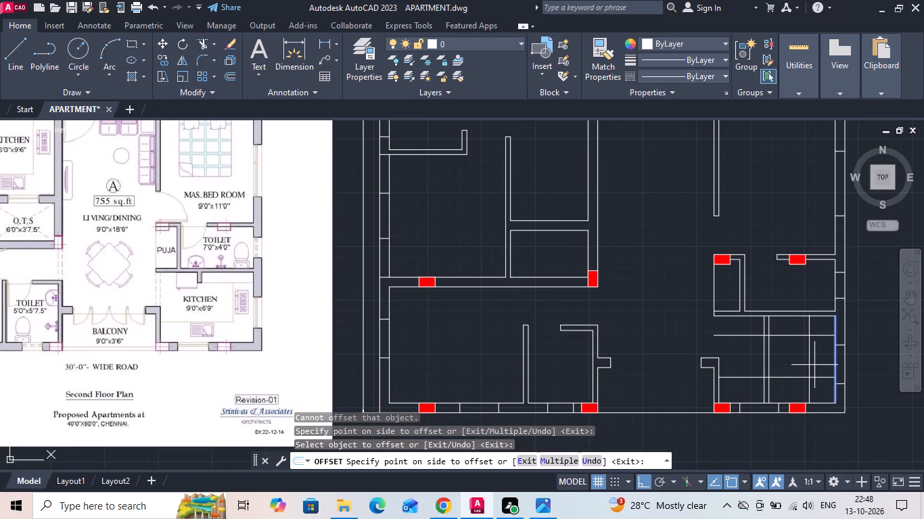
{"action": "key", "text": "Escape"}
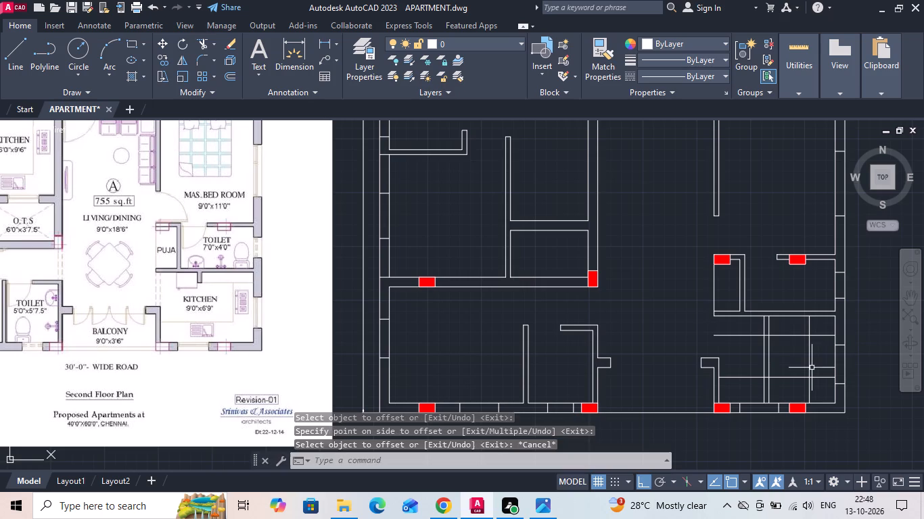
Move the line that ends the kitchen stub wall 6" closer to the toilet-kitchen partition.
{"action": "scroll", "coordinate": [818, 359], "scroll_direction": "up", "scroll_amount": 2}
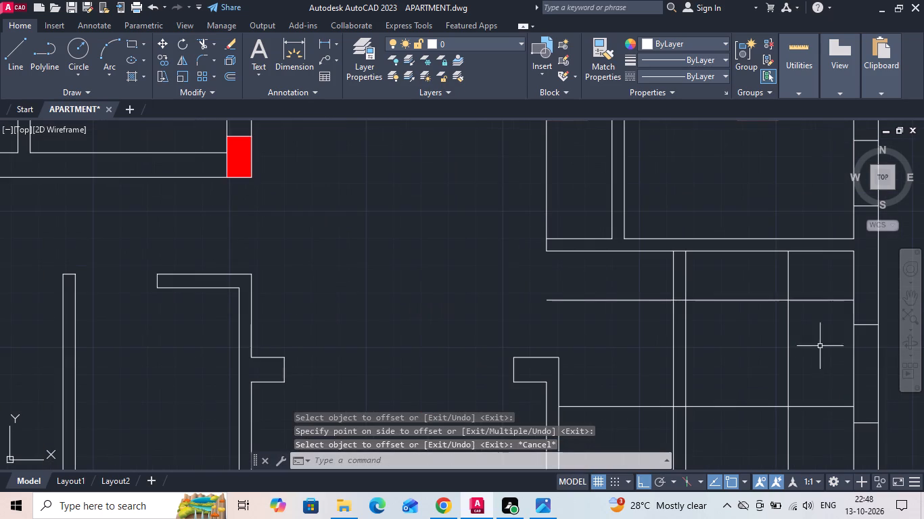
{"action": "left_click", "coordinate": [821, 322]}
{"action": "left_click", "coordinate": [818, 285]}
{"action": "right_click", "coordinate": [818, 285]}
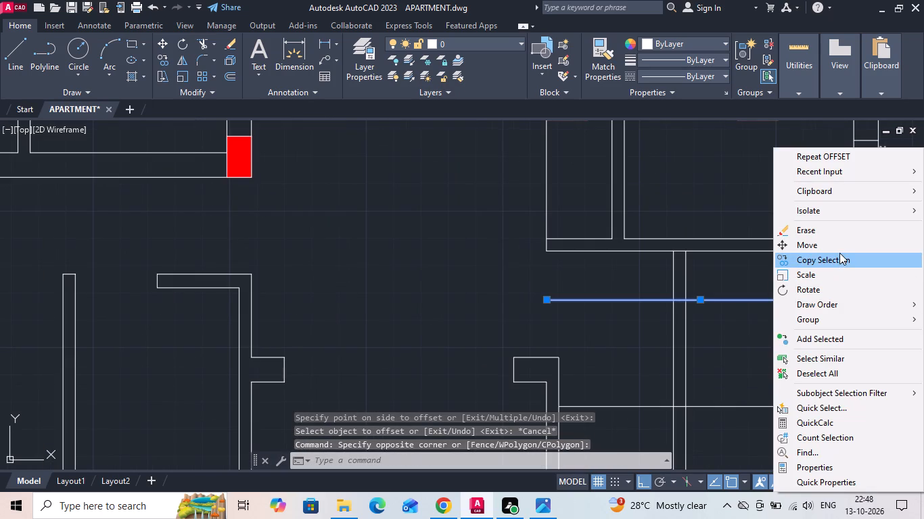
{"action": "left_click", "coordinate": [840, 250]}
{"action": "left_click_drag", "start_coordinate": [764, 372], "coordinate": [760, 363]}
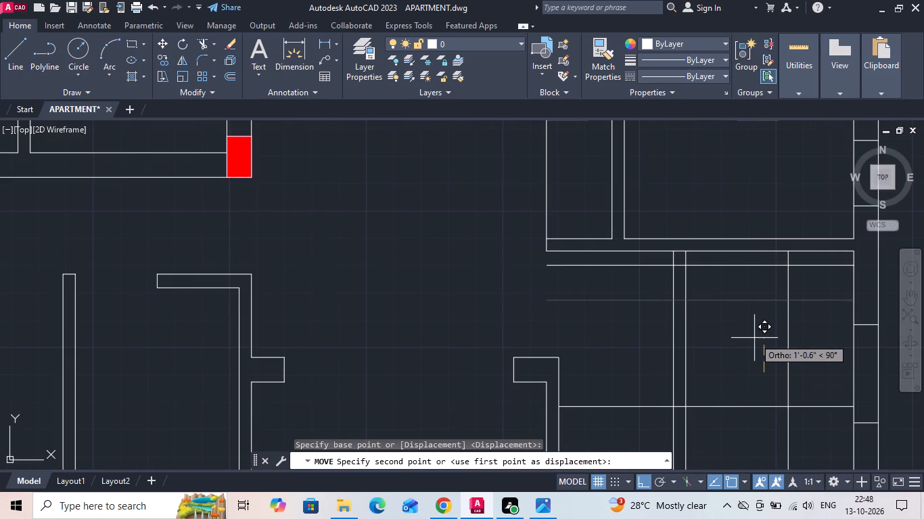
{"action": "type", "text": "6"}
{"action": "key", "text": "space"}
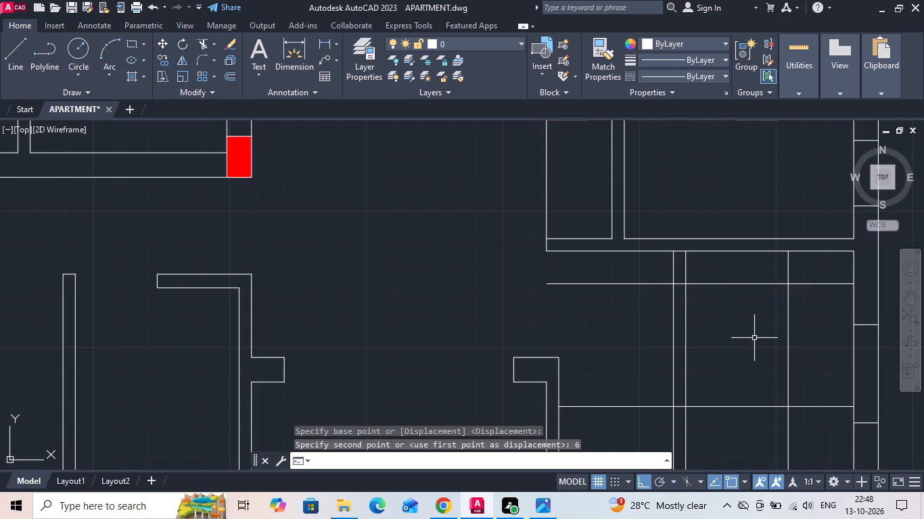
Trim the stub-wall lines beyond their end line, including the remnants in the counter strip, and the end line's puja-side excess.
{"action": "scroll", "coordinate": [754, 338], "scroll_direction": "down", "scroll_amount": 1}
{"action": "type", "text": "TR"}
{"action": "key", "text": "space"}
{"action": "key", "text": "space"}
{"action": "left_click_drag", "start_coordinate": [671, 297], "coordinate": [674, 315]}
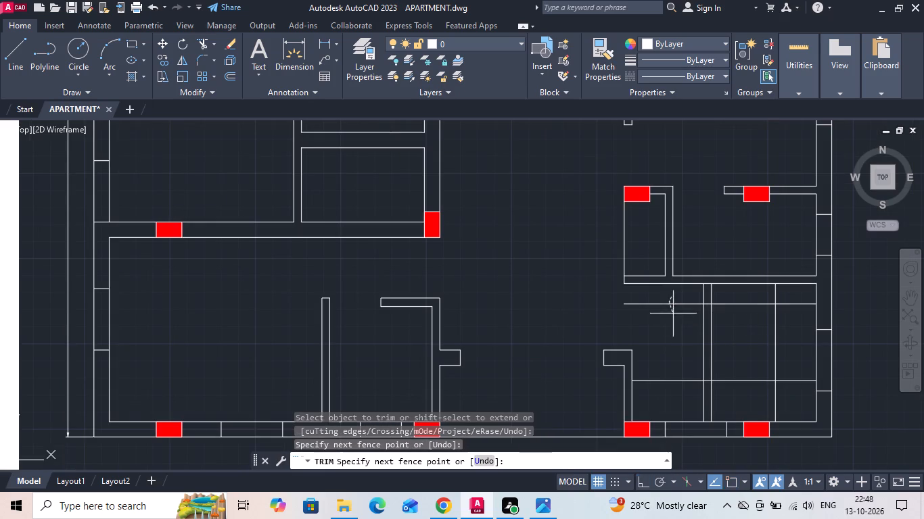
{"action": "left_click_drag", "start_coordinate": [674, 315], "coordinate": [731, 351]}
{"action": "scroll", "coordinate": [733, 369], "scroll_direction": "down", "scroll_amount": 1}
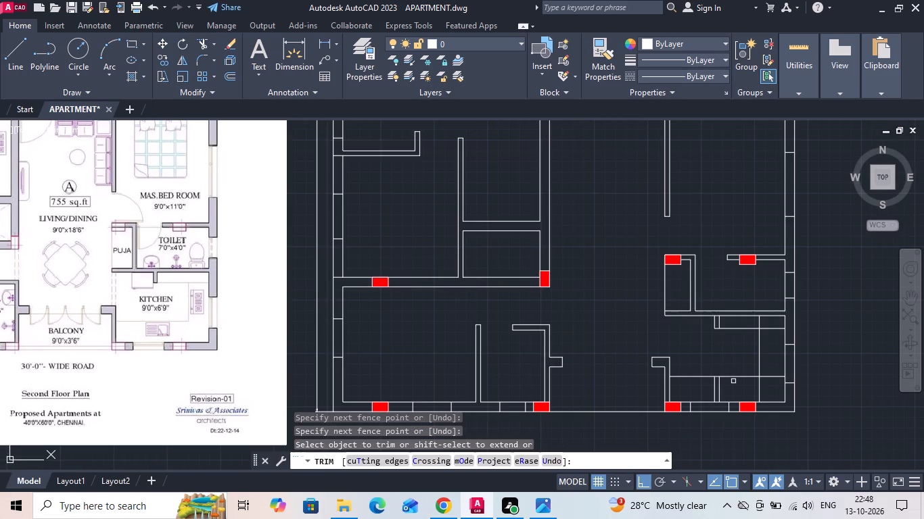
{"action": "left_click", "coordinate": [733, 381]}
{"action": "left_click", "coordinate": [714, 389]}
Trim the flat A kitchen counter edges beyond their corner and the stub end line, plus the partition face between the stub-wall lines.
{"action": "left_click", "coordinate": [744, 389]}
{"action": "left_click", "coordinate": [770, 376]}
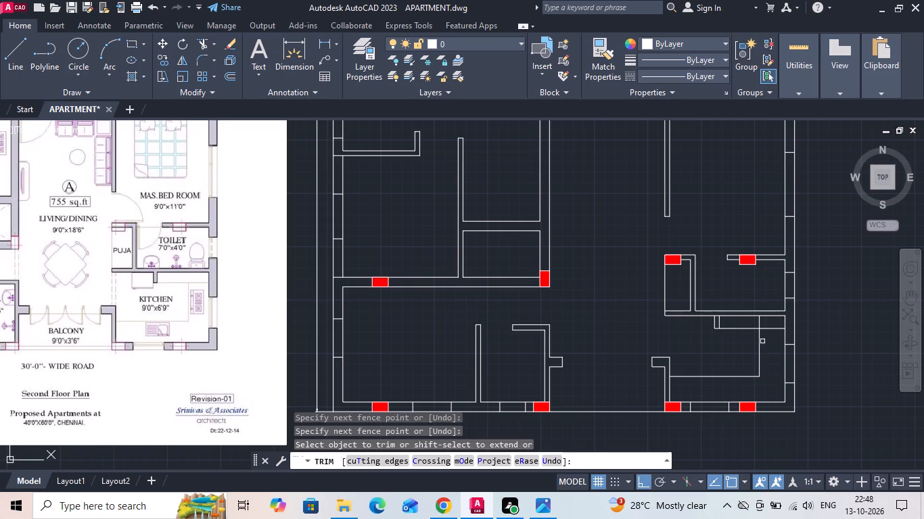
{"action": "left_click", "coordinate": [759, 325]}
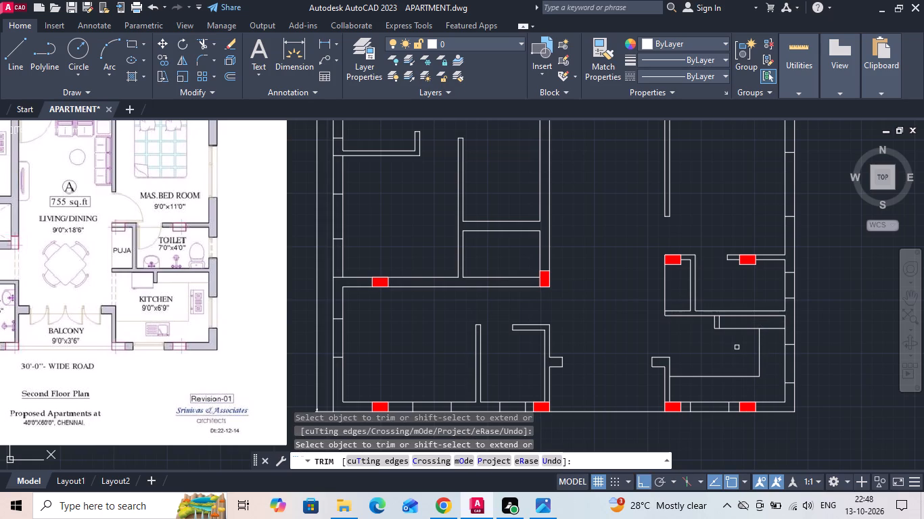
{"action": "scroll", "coordinate": [727, 295], "scroll_direction": "up", "scroll_amount": 2}
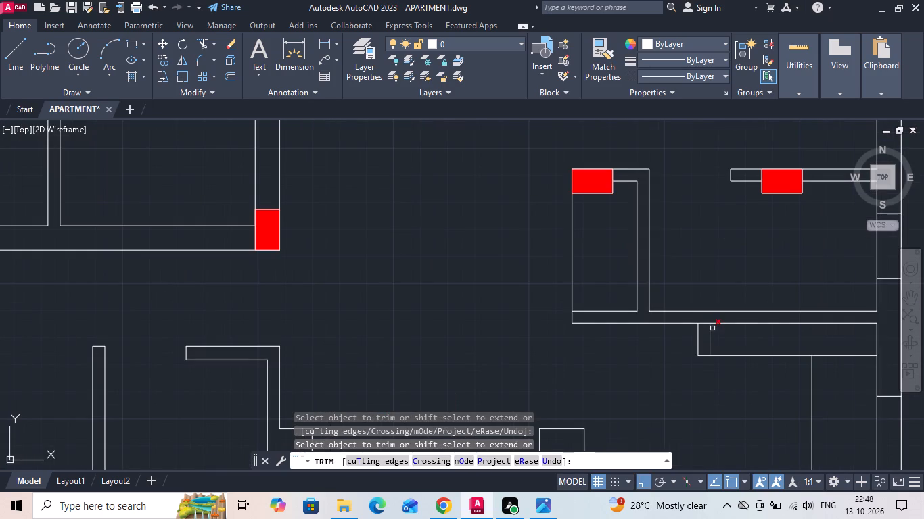
{"action": "left_click", "coordinate": [709, 324]}
{"action": "key", "text": "Escape"}
Copy the stub-wall lines and the outer-wall counter edge from flat A's kitchen to flat C's, matching the partition's inner corner at the outer wall.
{"action": "scroll", "coordinate": [804, 341], "scroll_direction": "down", "scroll_amount": 2}
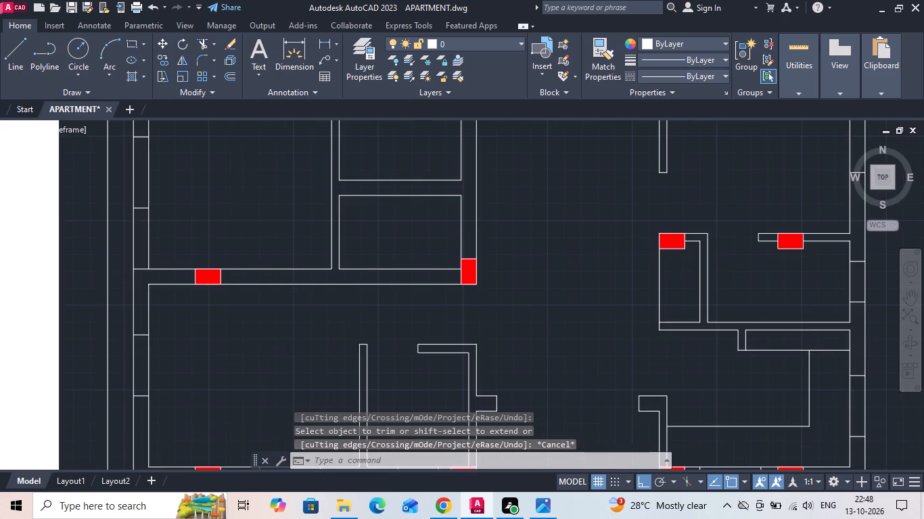
{"action": "left_click", "coordinate": [832, 341]}
{"action": "left_click", "coordinate": [750, 366]}
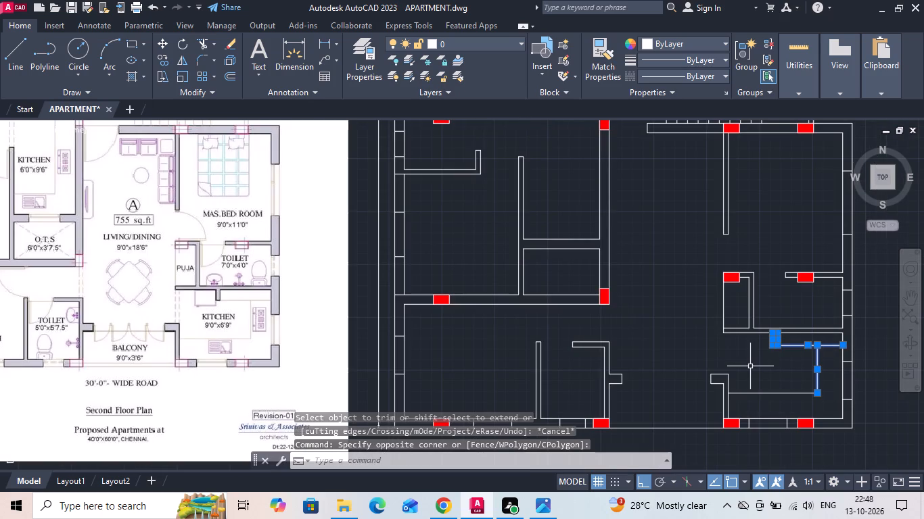
{"action": "right_click", "coordinate": [748, 366]}
{"action": "left_click", "coordinate": [802, 153]}
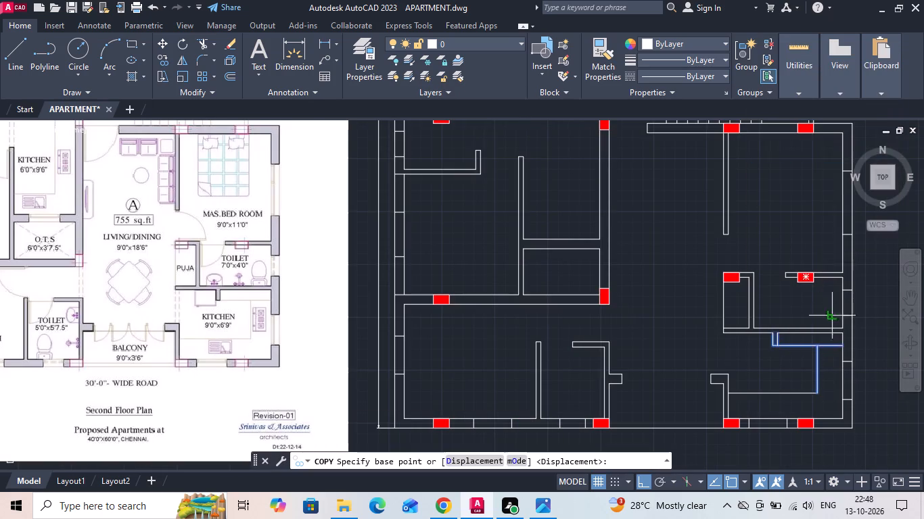
{"action": "scroll", "coordinate": [846, 337], "scroll_direction": "up", "scroll_amount": 3}
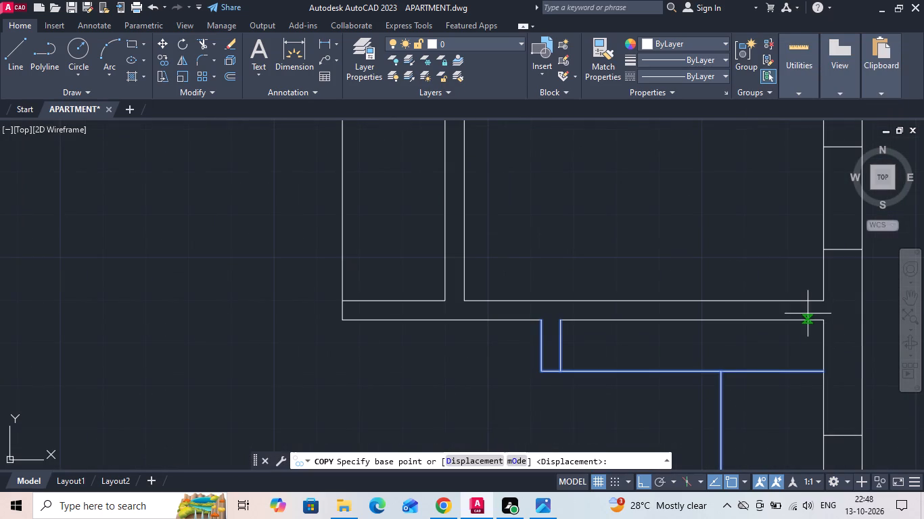
{"action": "scroll", "coordinate": [817, 335], "scroll_direction": "up", "scroll_amount": 1}
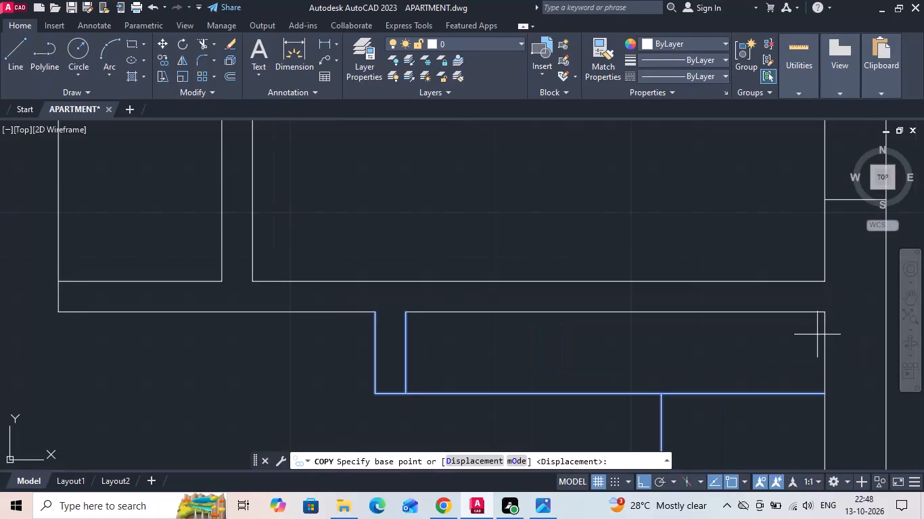
{"action": "left_click", "coordinate": [825, 315]}
{"action": "scroll", "coordinate": [660, 377], "scroll_direction": "down", "scroll_amount": 3}
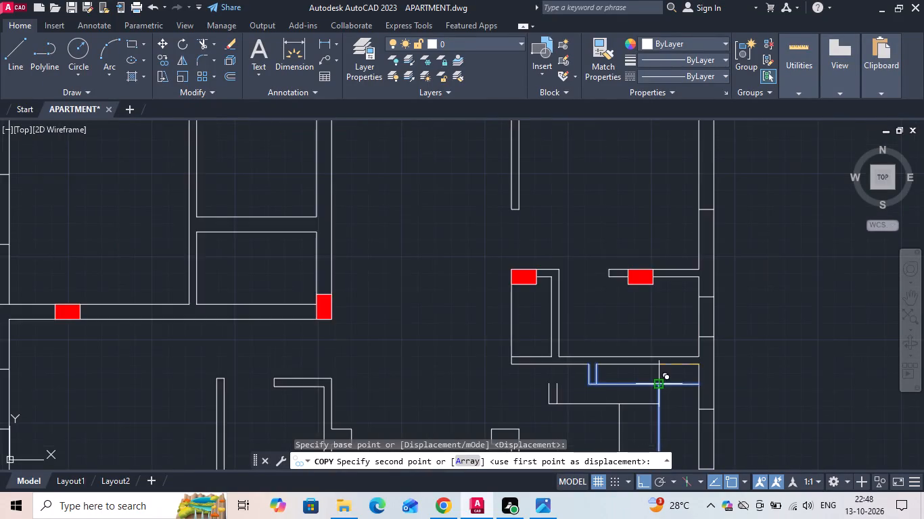
{"action": "scroll", "coordinate": [657, 386], "scroll_direction": "down", "scroll_amount": 3}
{"action": "scroll", "coordinate": [671, 185], "scroll_direction": "up", "scroll_amount": 2}
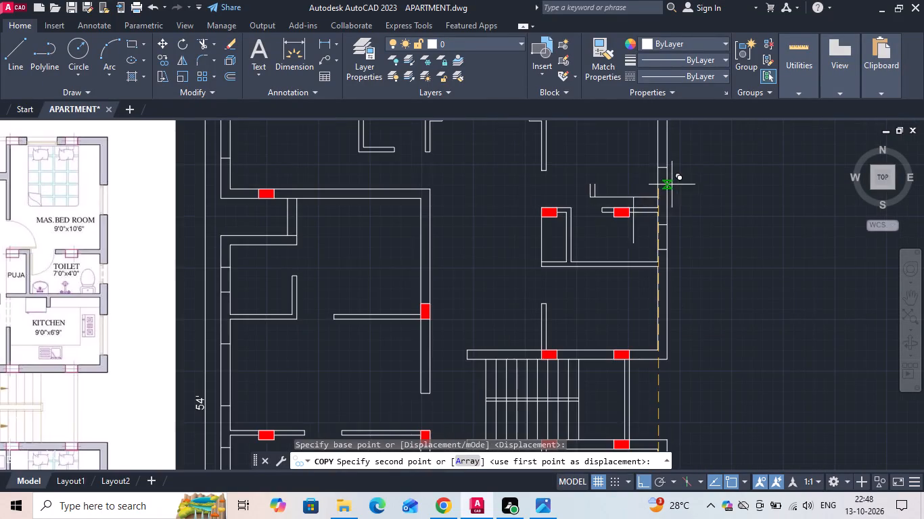
{"action": "scroll", "coordinate": [656, 277], "scroll_direction": "up", "scroll_amount": 2}
{"action": "left_click", "coordinate": [657, 249]}
{"action": "key", "text": "Escape"}
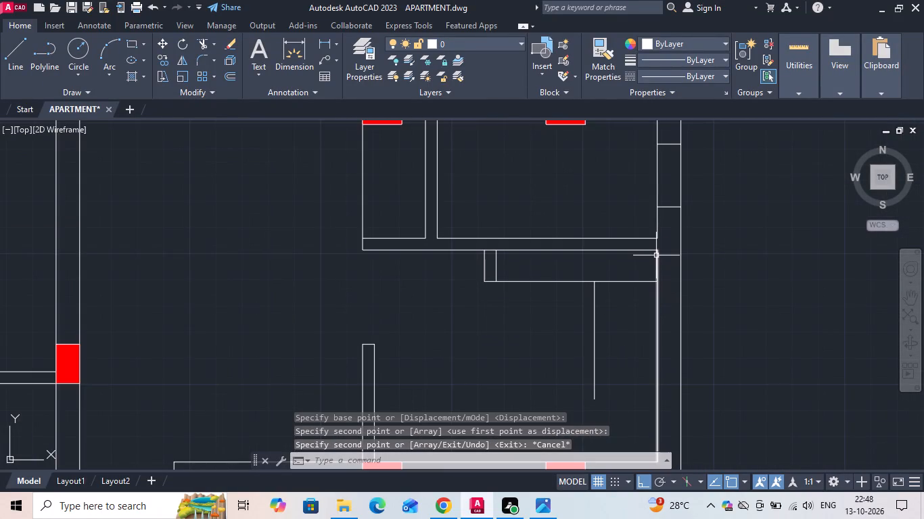
Trim the toilet-kitchen partition face between the two stub-wall lines in flat C's kitchen.
{"action": "type", "text": "TR"}
{"action": "key", "text": "space"}
{"action": "key", "text": "space"}
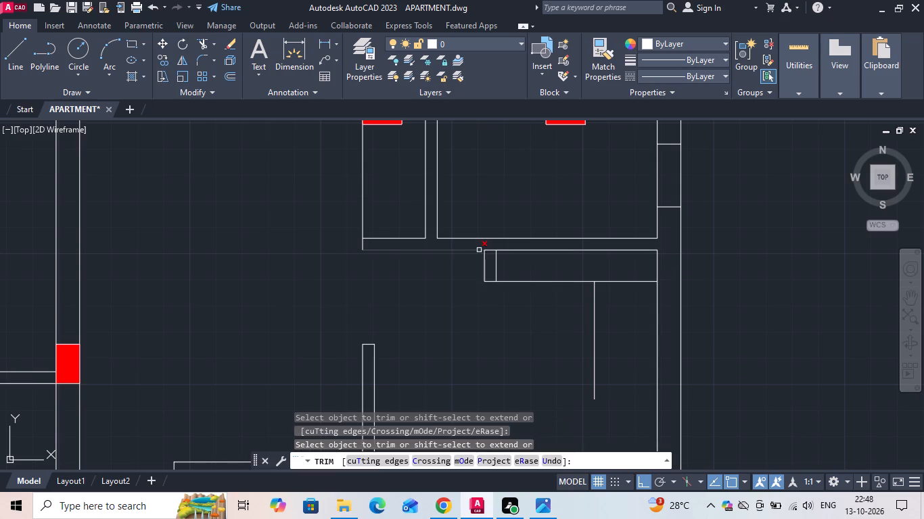
{"action": "left_click", "coordinate": [490, 252]}
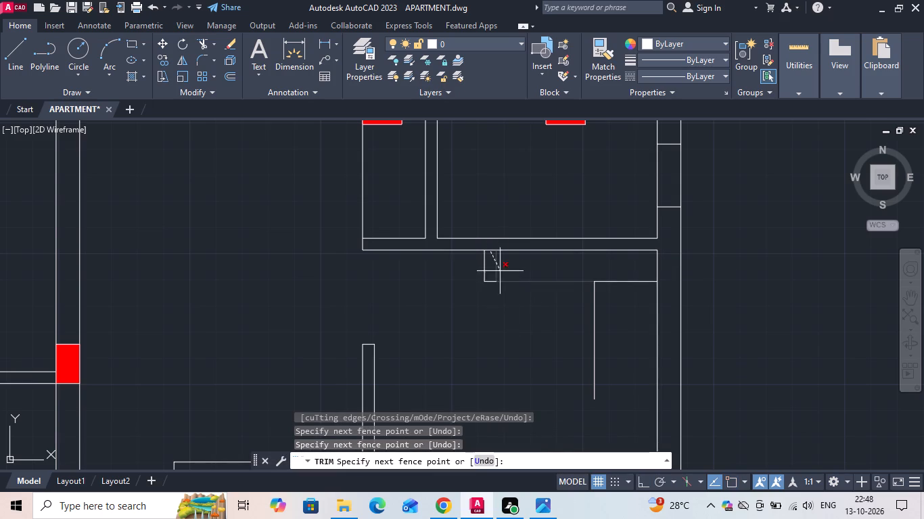
{"action": "left_click", "coordinate": [498, 247]}
{"action": "scroll", "coordinate": [545, 270], "scroll_direction": "down", "scroll_amount": 3}
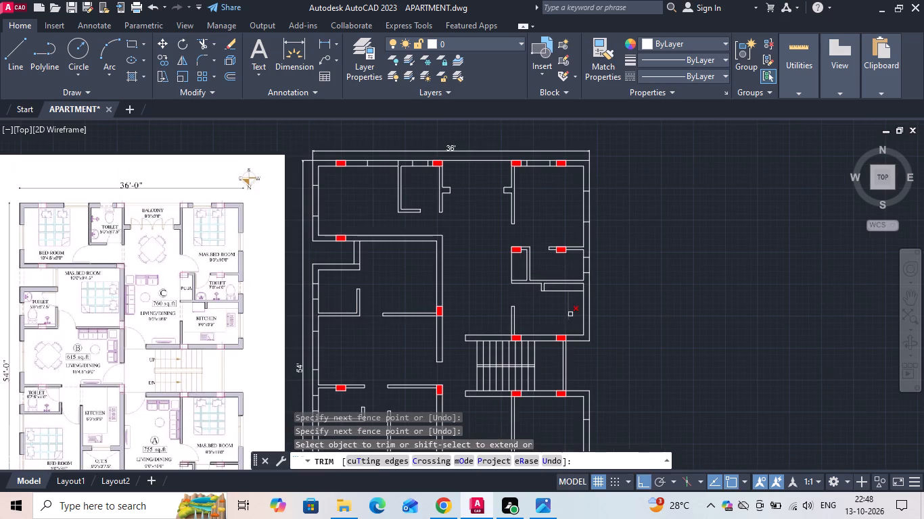
{"action": "key", "text": "Escape"}
Offset the inner face of flat C's staircase-side kitchen wall 2' into the kitchen as a counter edge.
{"action": "type", "text": "O"}
{"action": "key", "text": "space"}
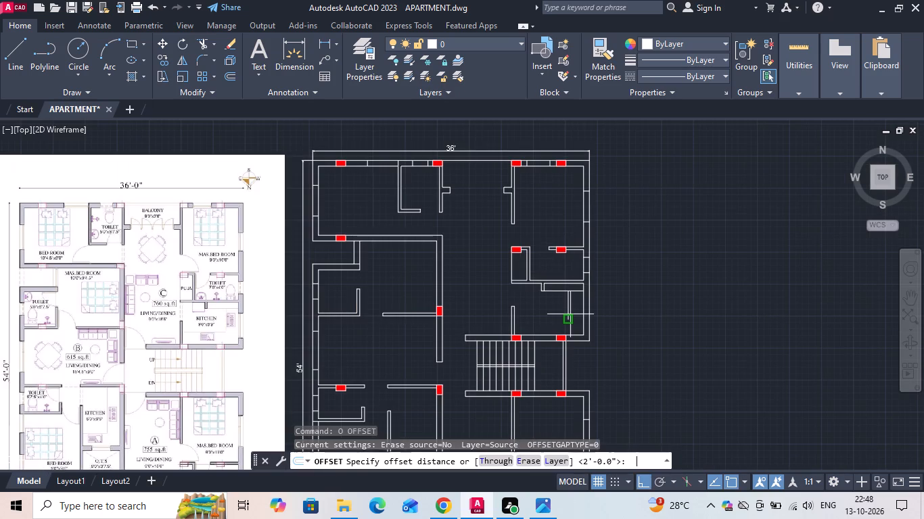
{"action": "key", "text": "2"}
{"action": "type", "text": "'"}
{"action": "key", "text": "space"}
{"action": "scroll", "coordinate": [558, 326], "scroll_direction": "up", "scroll_amount": 1}
{"action": "left_click", "coordinate": [540, 339]}
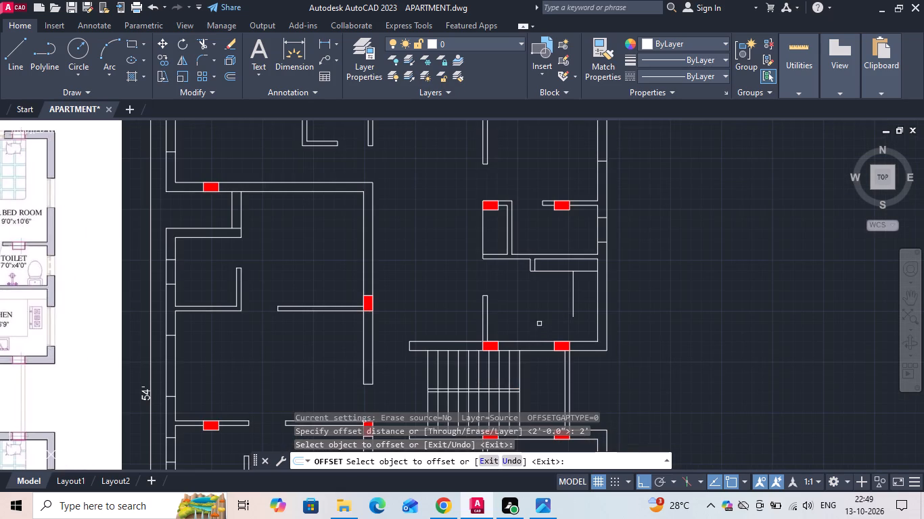
{"action": "left_click", "coordinate": [536, 343]}
{"action": "left_click", "coordinate": [540, 332]}
{"action": "key", "text": "Escape"}
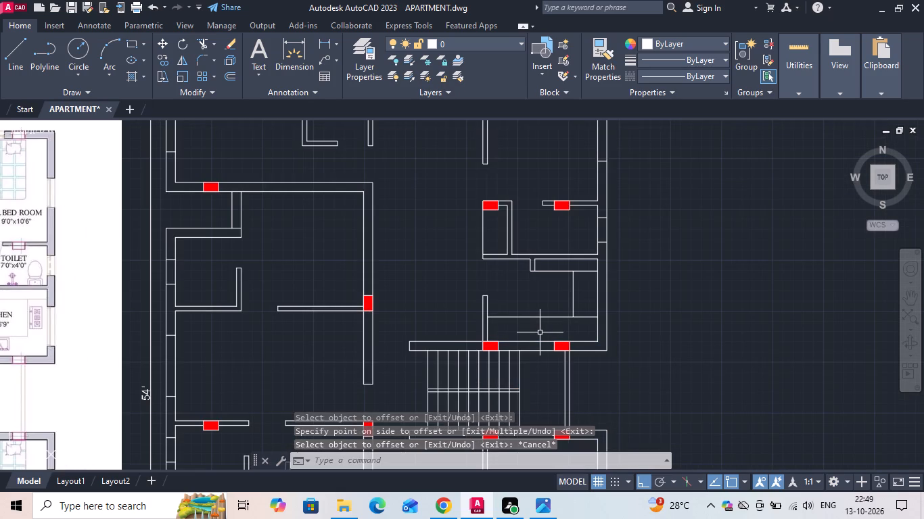
Fillet the two counter edges in flat C's kitchen into a sharp corner with zero radius.
{"action": "type", "text": "F"}
{"action": "key", "text": "space"}
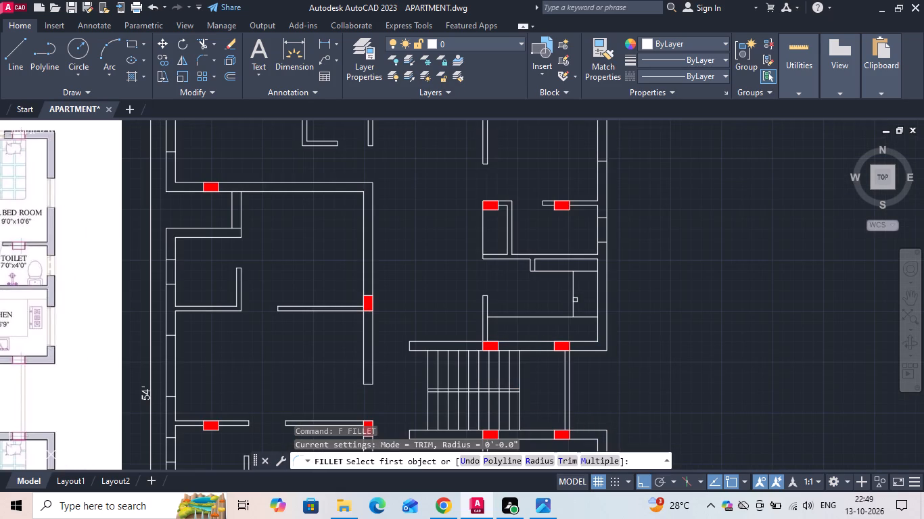
{"action": "left_click", "coordinate": [572, 307]}
{"action": "left_click", "coordinate": [564, 320]}
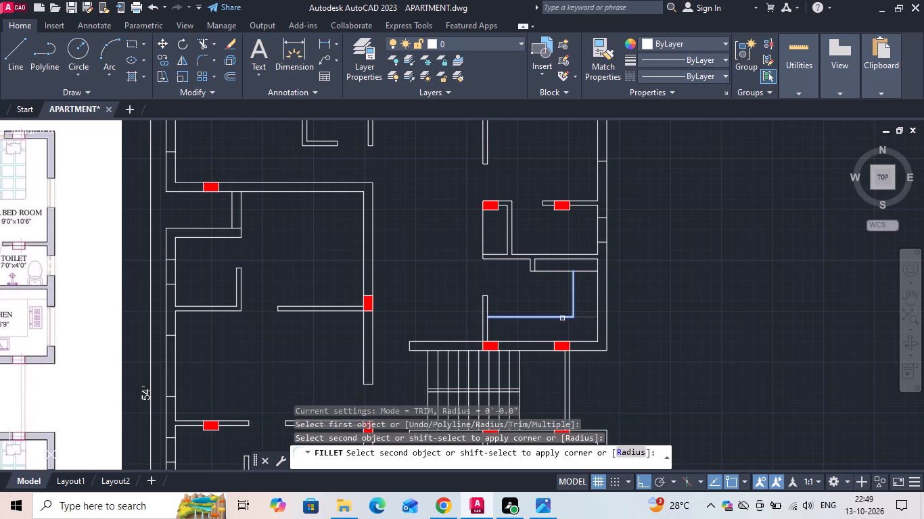
{"action": "left_click", "coordinate": [562, 318]}
{"action": "key", "text": "Escape"}
{"action": "scroll", "coordinate": [562, 318], "scroll_direction": "down", "scroll_amount": 1}
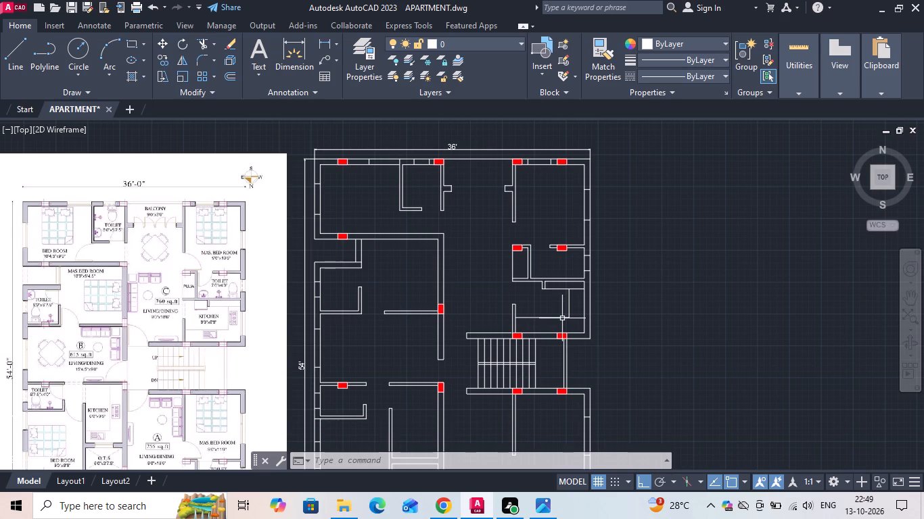
{"action": "key", "text": "Escape"}
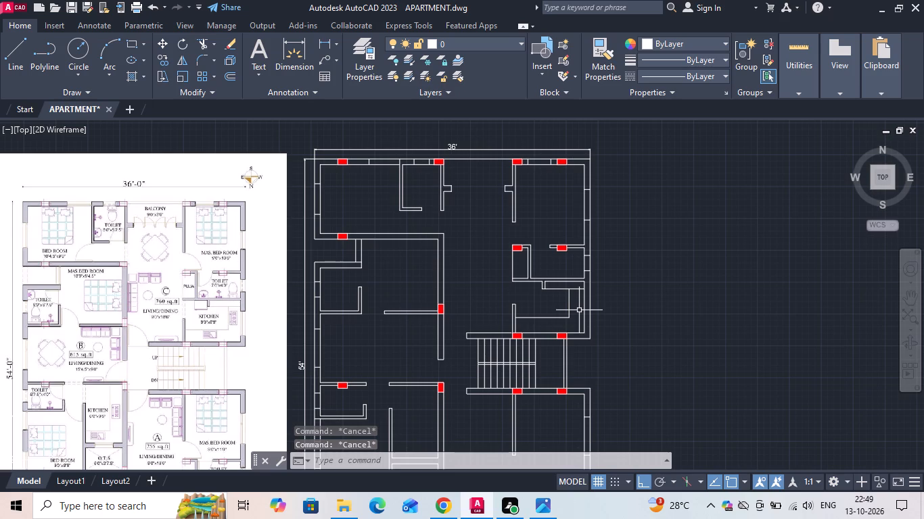
Move the two window jamb lines from flat A's kitchen outer wall to flat C's, using the inner wall corners as reference points.
{"action": "scroll", "coordinate": [565, 264], "scroll_direction": "down", "scroll_amount": 1}
{"action": "middle_click_drag", "start_coordinate": [542, 399], "coordinate": [524, 308]}
{"action": "scroll", "coordinate": [544, 341], "scroll_direction": "up", "scroll_amount": 3}
{"action": "left_click", "coordinate": [576, 362]}
{"action": "left_click", "coordinate": [663, 285]}
{"action": "right_click", "coordinate": [663, 285]}
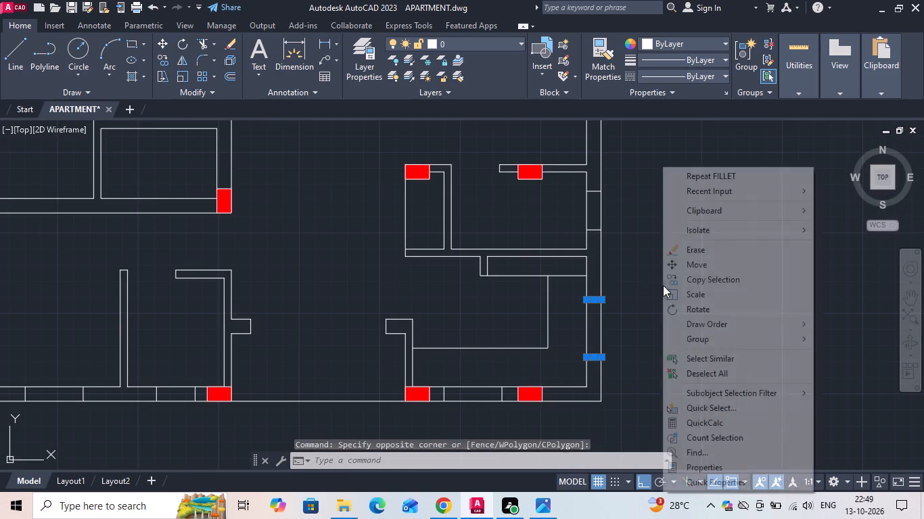
{"action": "left_click", "coordinate": [686, 271]}
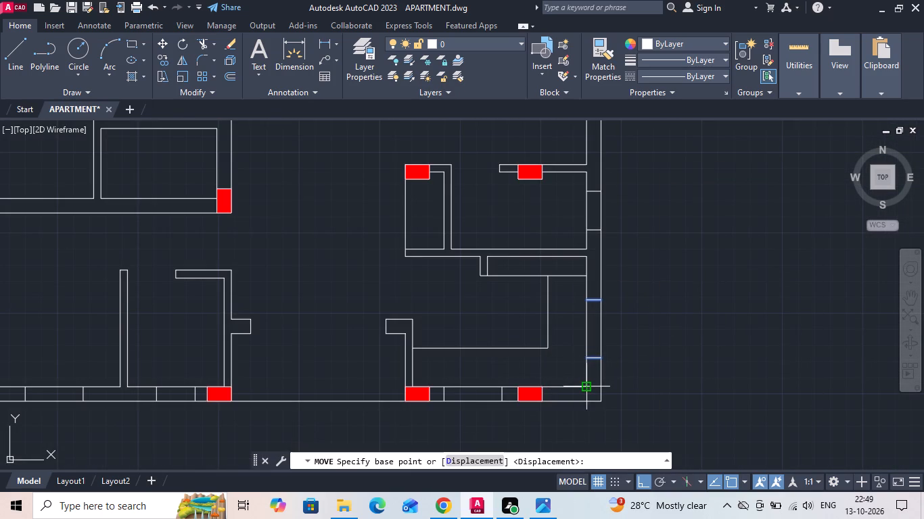
{"action": "left_click", "coordinate": [588, 389]}
{"action": "scroll", "coordinate": [582, 407], "scroll_direction": "down", "scroll_amount": 4}
{"action": "scroll", "coordinate": [584, 354], "scroll_direction": "up", "scroll_amount": 2}
{"action": "scroll", "coordinate": [582, 247], "scroll_direction": "up", "scroll_amount": 2}
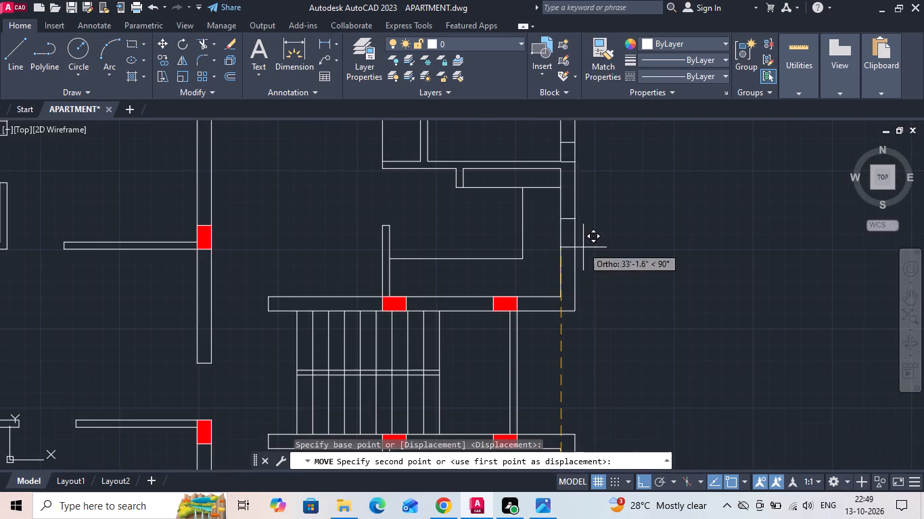
{"action": "left_click", "coordinate": [564, 297]}
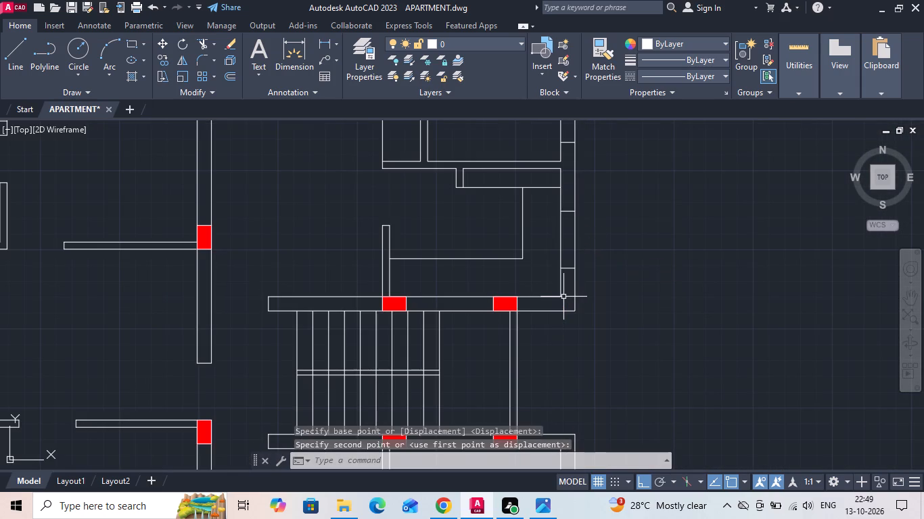
{"action": "key", "text": "Escape"}
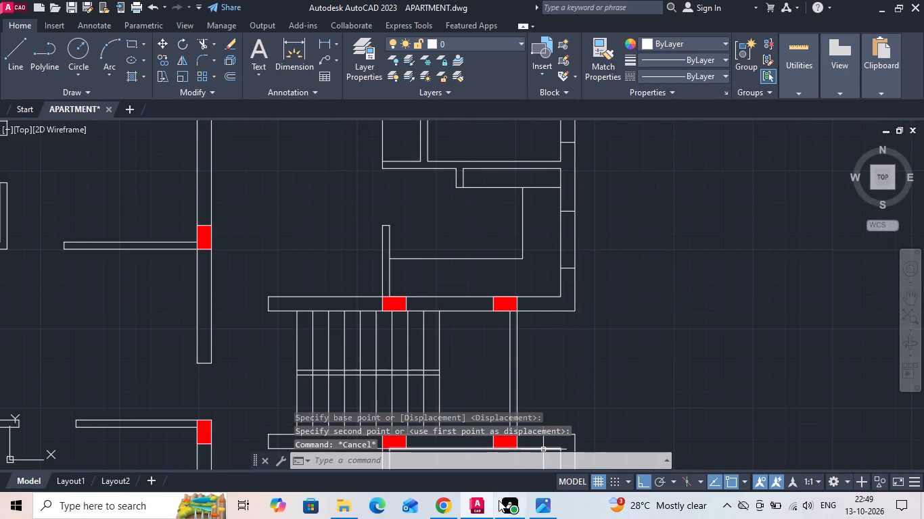
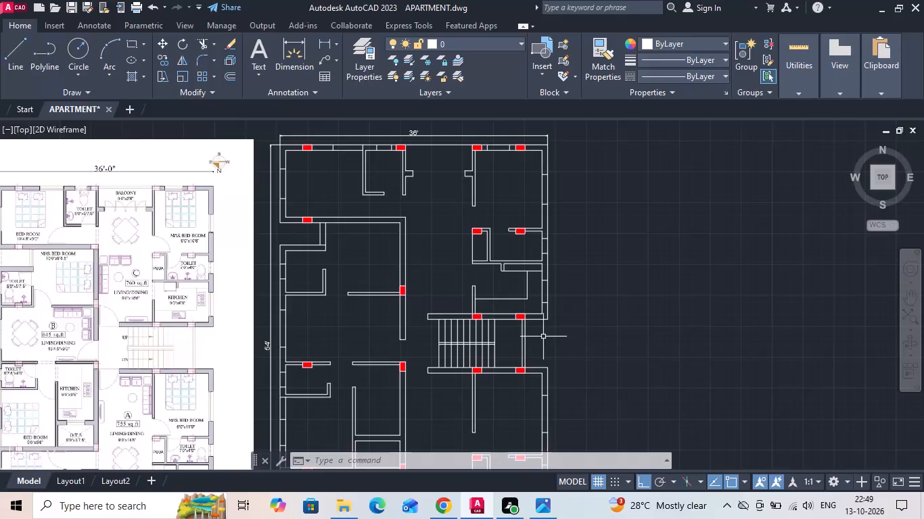
Save the apartment drawing.
{"action": "key", "text": "ctrl+s"}
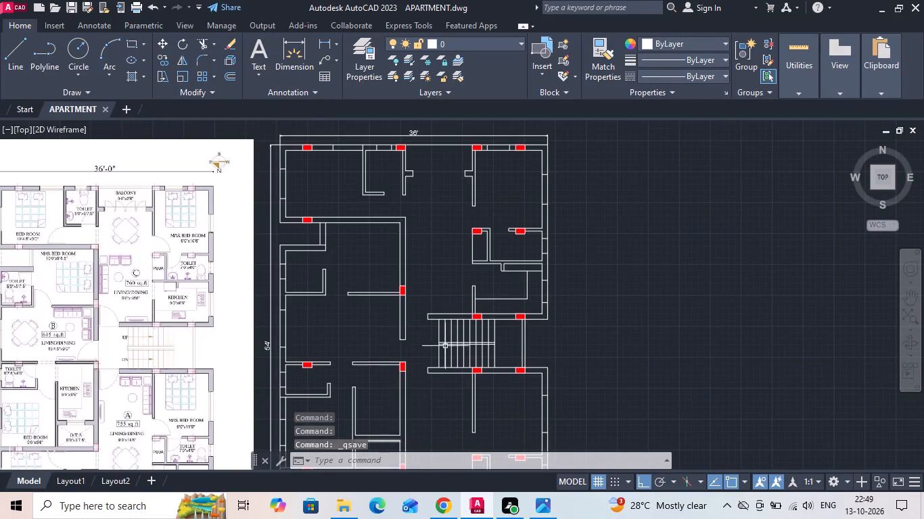
{"action": "middle_click_drag", "start_coordinate": [466, 327], "coordinate": [544, 293]}
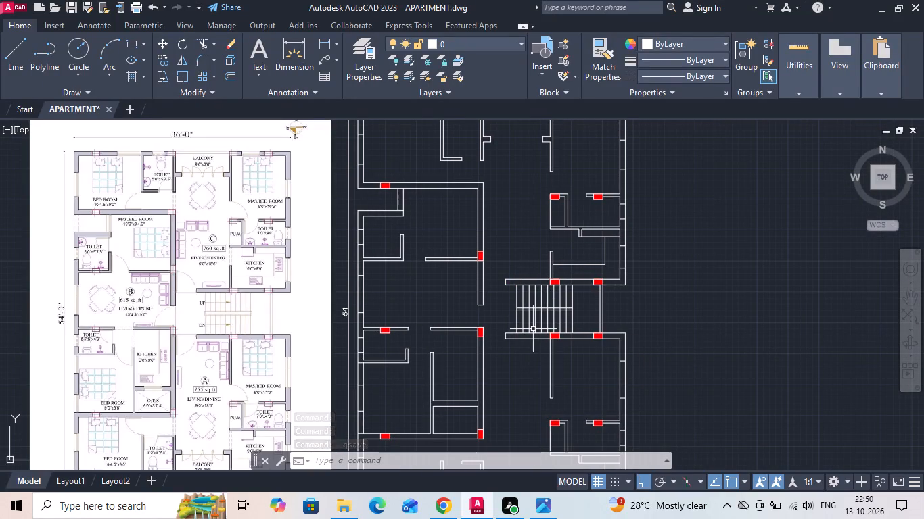
{"action": "middle_click", "coordinate": [533, 329]}
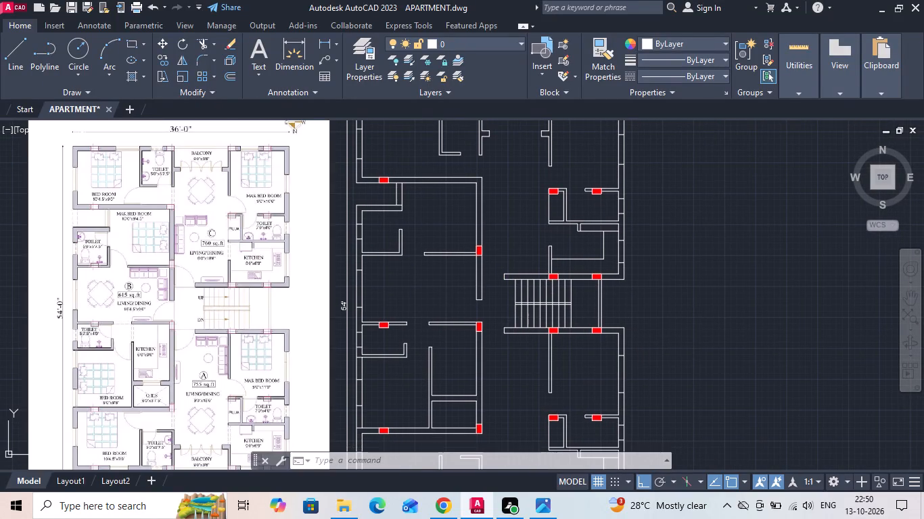
{"action": "scroll", "coordinate": [532, 324], "scroll_direction": "down", "scroll_amount": 1}
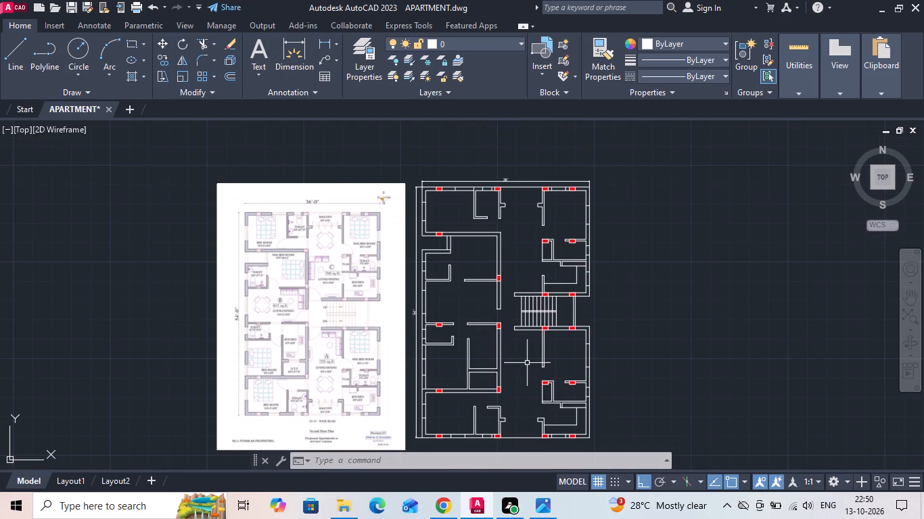
{"action": "middle_click_drag", "start_coordinate": [471, 402], "coordinate": [507, 349]}
{"action": "scroll", "coordinate": [507, 349], "scroll_direction": "down", "scroll_amount": 2}
{"action": "scroll", "coordinate": [508, 352], "scroll_direction": "up", "scroll_amount": 2}
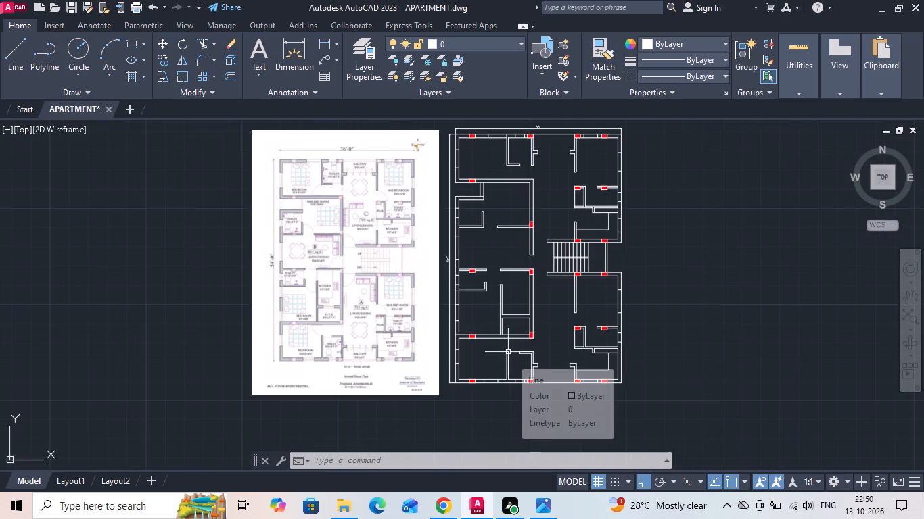
{"action": "key", "text": "ctrl+s"}
Draw an L of two lines in the empty area east of the staircase: 3' downward, then 3' to the right.
{"action": "scroll", "coordinate": [616, 243], "scroll_direction": "up", "scroll_amount": 2}
{"action": "type", "text": "L"}
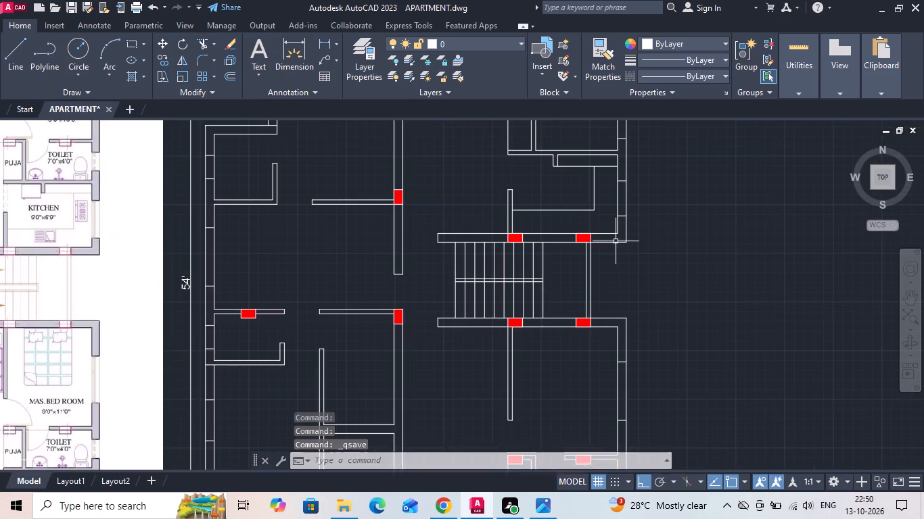
{"action": "key", "text": "space"}
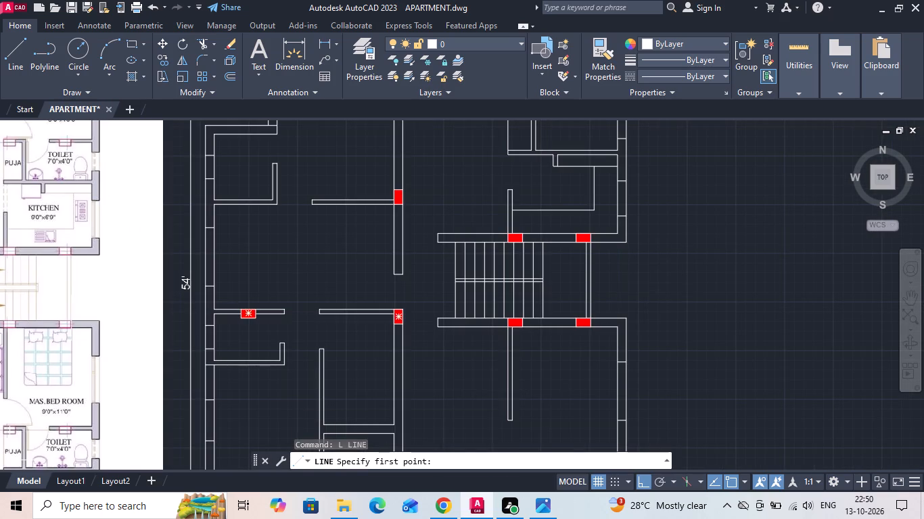
{"action": "middle_click_drag", "start_coordinate": [68, 320], "coordinate": [233, 307]}
{"action": "scroll", "coordinate": [80, 247], "scroll_direction": "up", "scroll_amount": 2}
{"action": "scroll", "coordinate": [80, 247], "scroll_direction": "down", "scroll_amount": 1}
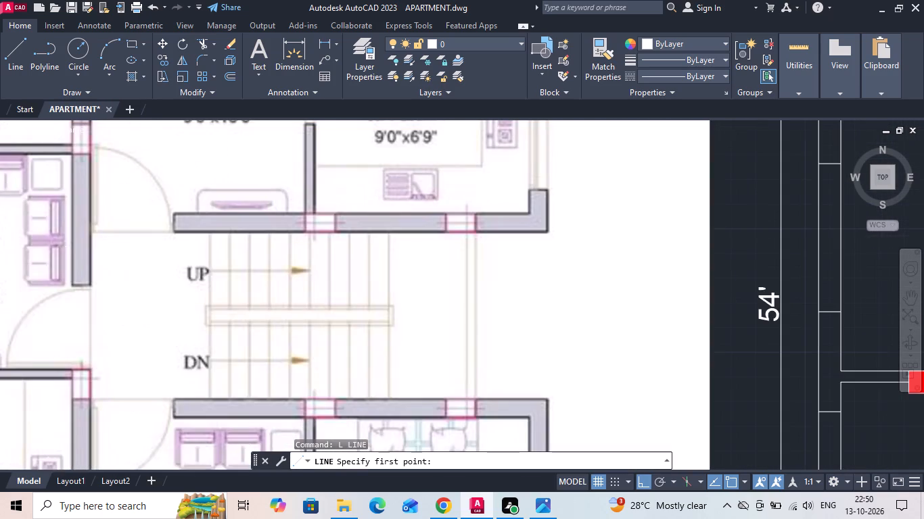
{"action": "scroll", "coordinate": [80, 247], "scroll_direction": "down", "scroll_amount": 2}
{"action": "left_click", "coordinate": [584, 261]}
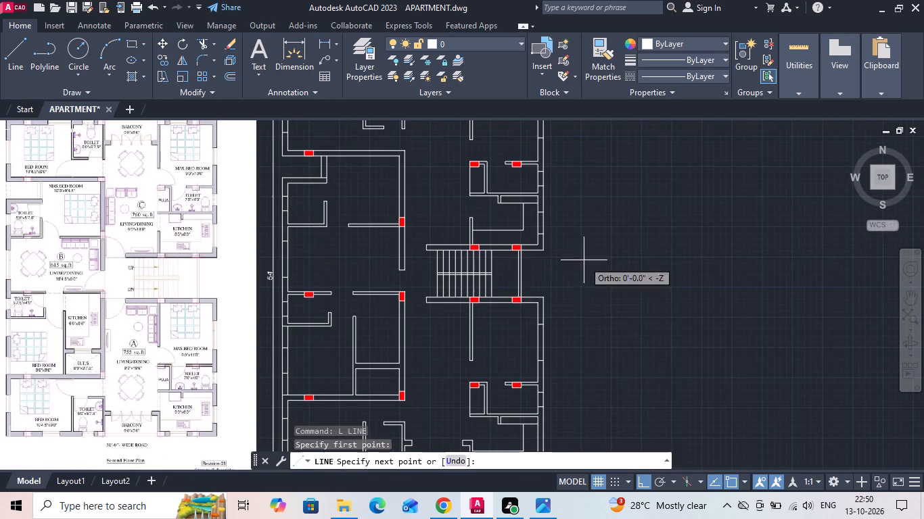
{"action": "type", "text": "3'"}
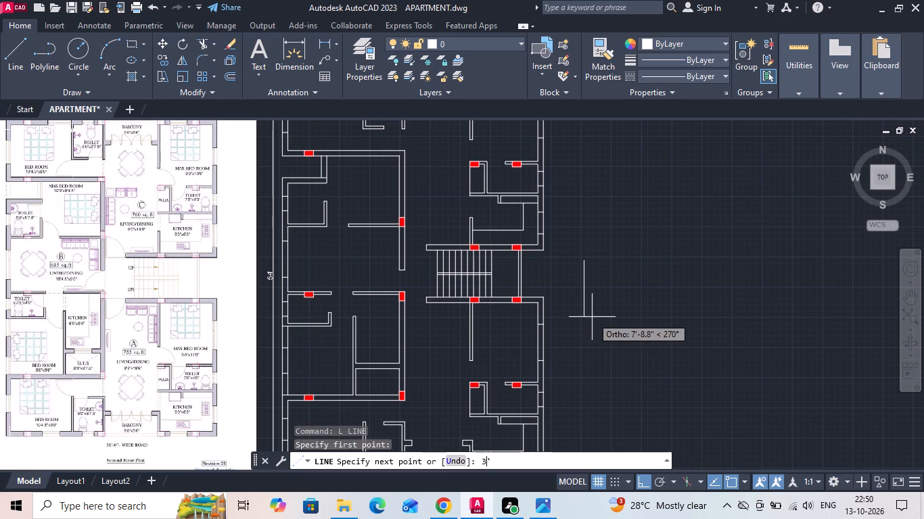
{"action": "key", "text": "Return"}
{"action": "scroll", "coordinate": [659, 275], "scroll_direction": "up", "scroll_amount": 2}
{"action": "type", "text": "3'"}
{"action": "key", "text": "Return"}
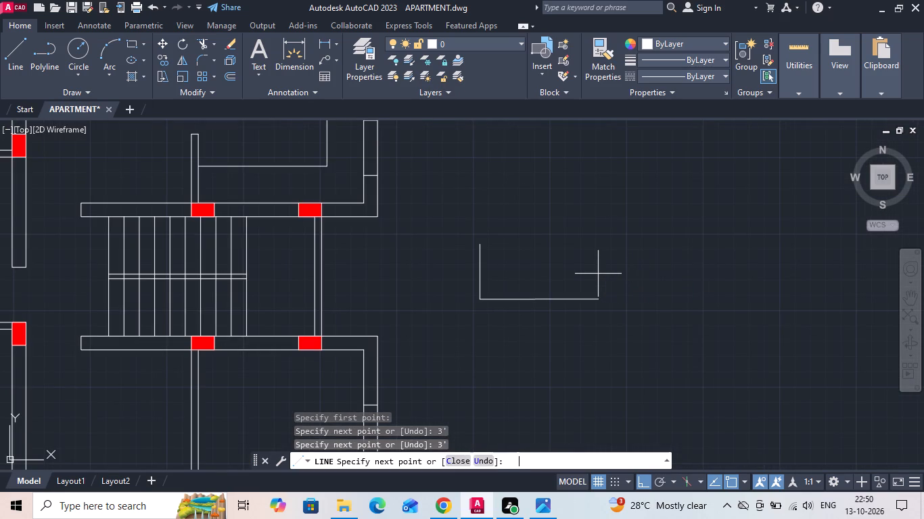
{"action": "key", "text": "Escape"}
Offset the vertical 3' line by 1 inch toward the inside of the L to form the door leaf.
{"action": "scroll", "coordinate": [597, 275], "scroll_direction": "down", "scroll_amount": 1}
{"action": "scroll", "coordinate": [442, 295], "scroll_direction": "down", "scroll_amount": 1}
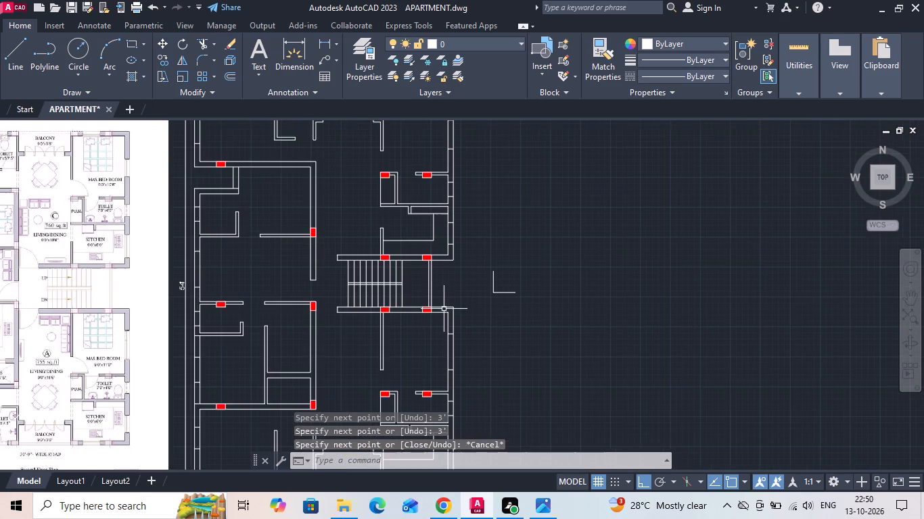
{"action": "scroll", "coordinate": [24, 265], "scroll_direction": "up", "scroll_amount": 3}
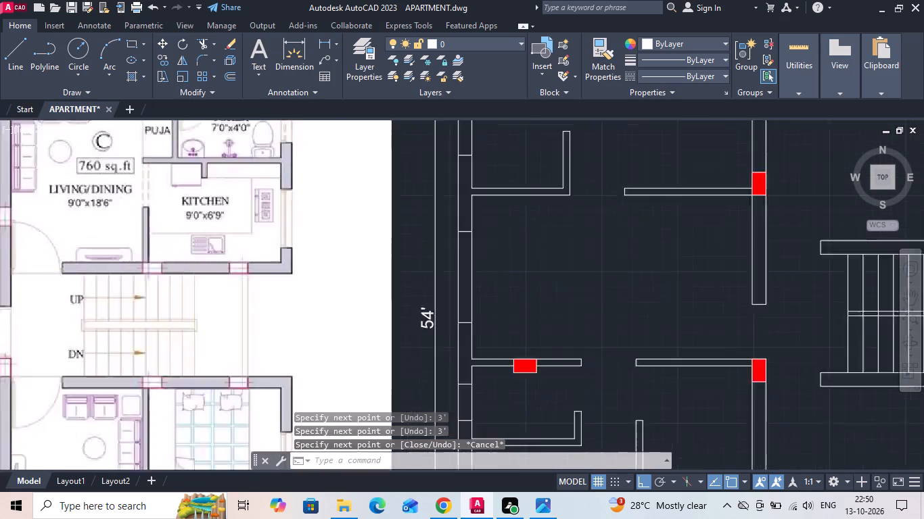
{"action": "scroll", "coordinate": [201, 301], "scroll_direction": "down", "scroll_amount": 2}
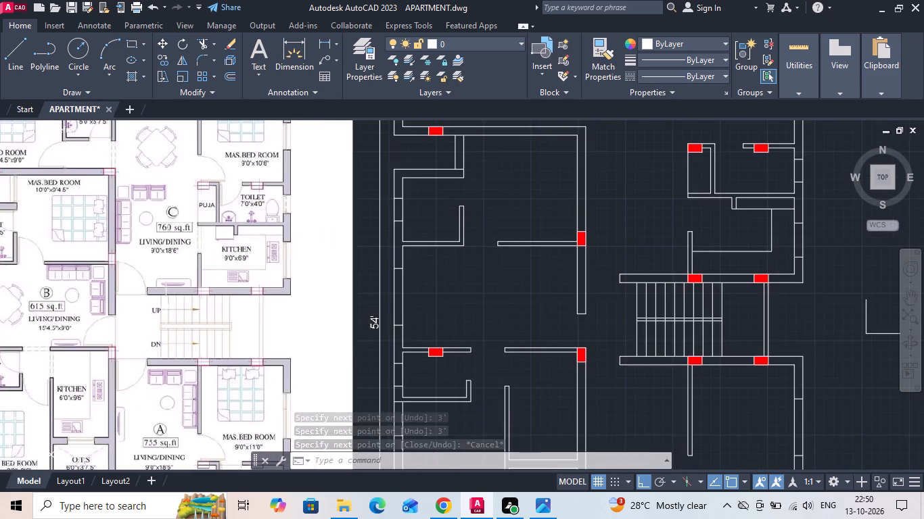
{"action": "scroll", "coordinate": [166, 307], "scroll_direction": "down", "scroll_amount": 1}
{"action": "scroll", "coordinate": [663, 310], "scroll_direction": "up", "scroll_amount": 2}
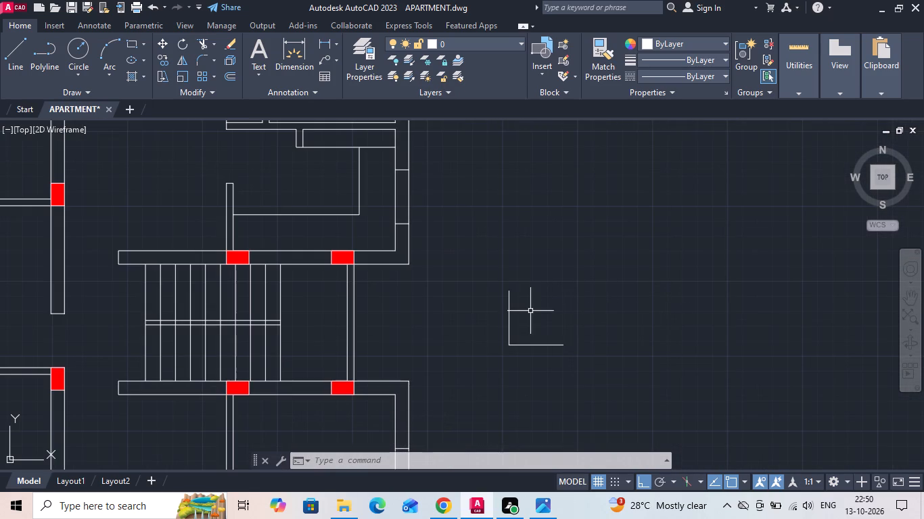
{"action": "type", "text": "O 1"}
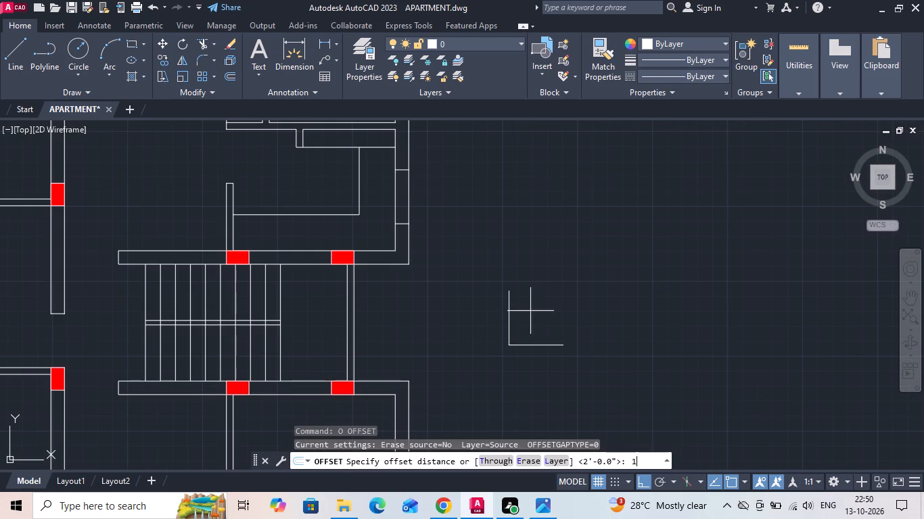
{"action": "key", "text": "space"}
{"action": "scroll", "coordinate": [514, 331], "scroll_direction": "up", "scroll_amount": 2}
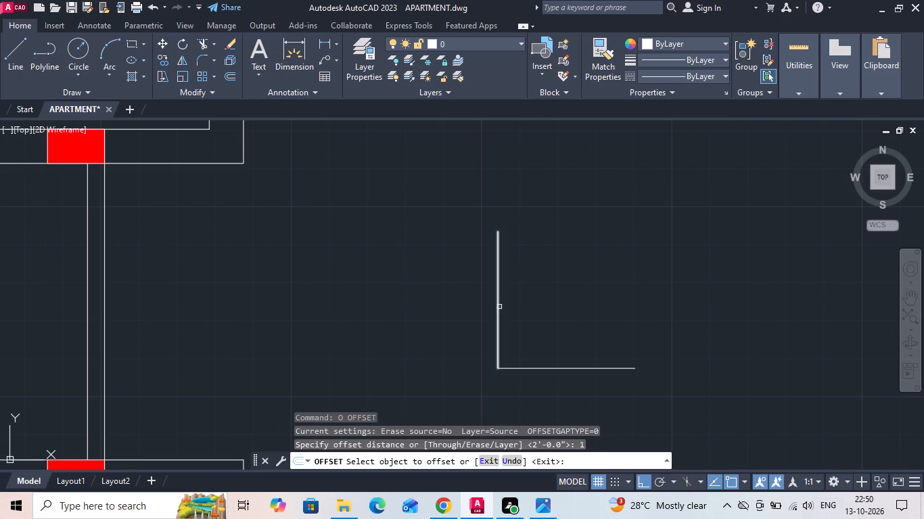
{"action": "left_click_drag", "start_coordinate": [499, 307], "coordinate": [519, 293]}
{"action": "left_click", "coordinate": [540, 280]}
{"action": "scroll", "coordinate": [412, 276], "scroll_direction": "down", "scroll_amount": 1}
{"action": "key", "text": "Escape"}
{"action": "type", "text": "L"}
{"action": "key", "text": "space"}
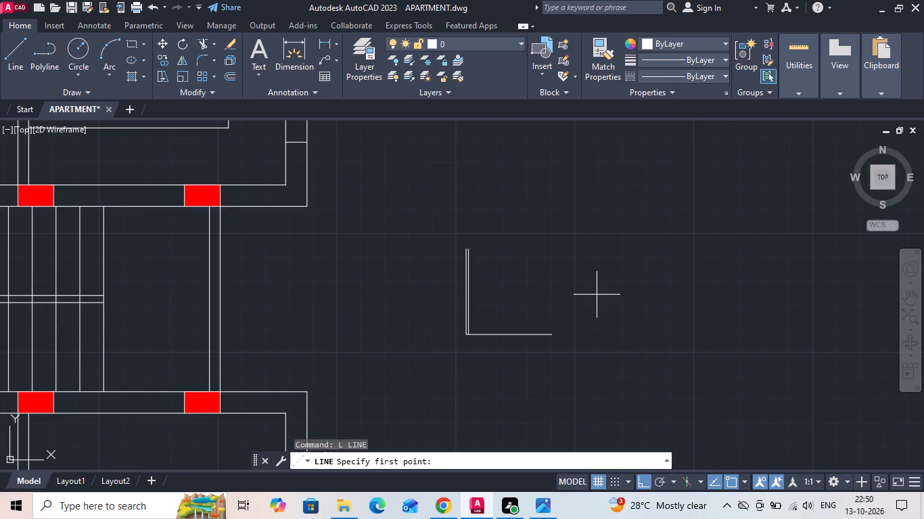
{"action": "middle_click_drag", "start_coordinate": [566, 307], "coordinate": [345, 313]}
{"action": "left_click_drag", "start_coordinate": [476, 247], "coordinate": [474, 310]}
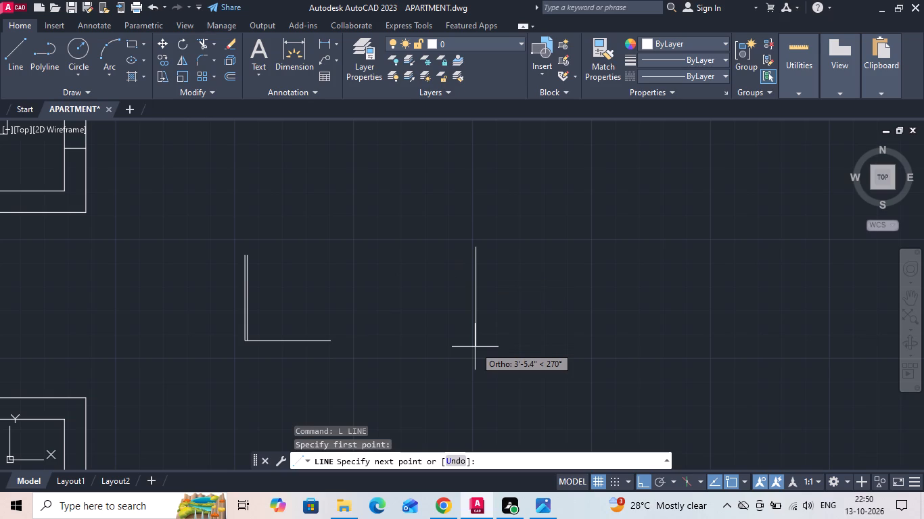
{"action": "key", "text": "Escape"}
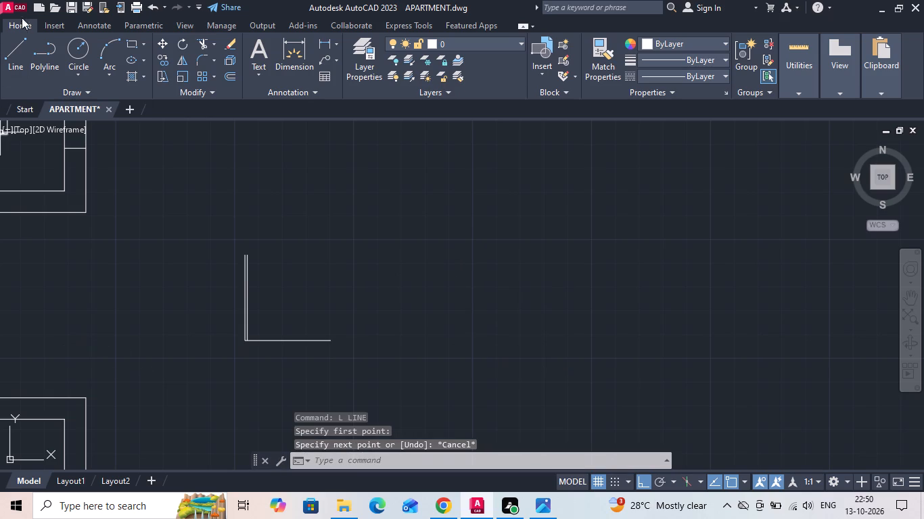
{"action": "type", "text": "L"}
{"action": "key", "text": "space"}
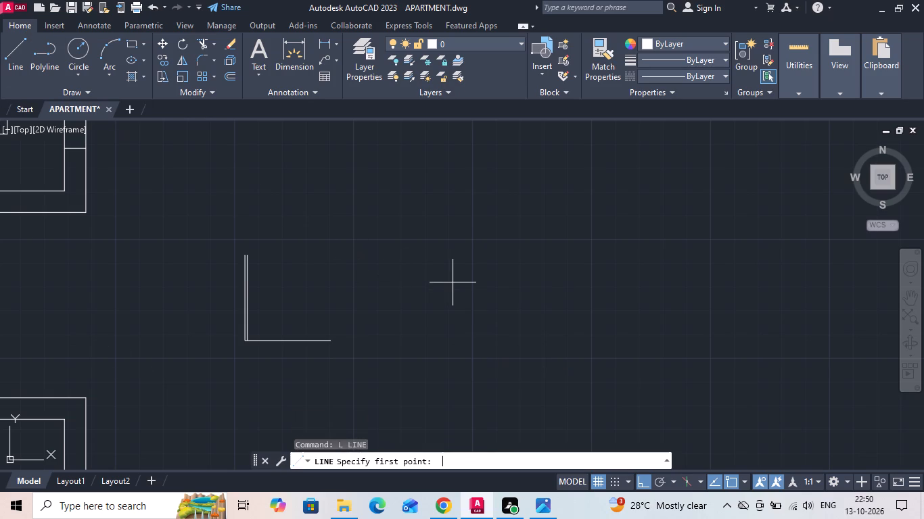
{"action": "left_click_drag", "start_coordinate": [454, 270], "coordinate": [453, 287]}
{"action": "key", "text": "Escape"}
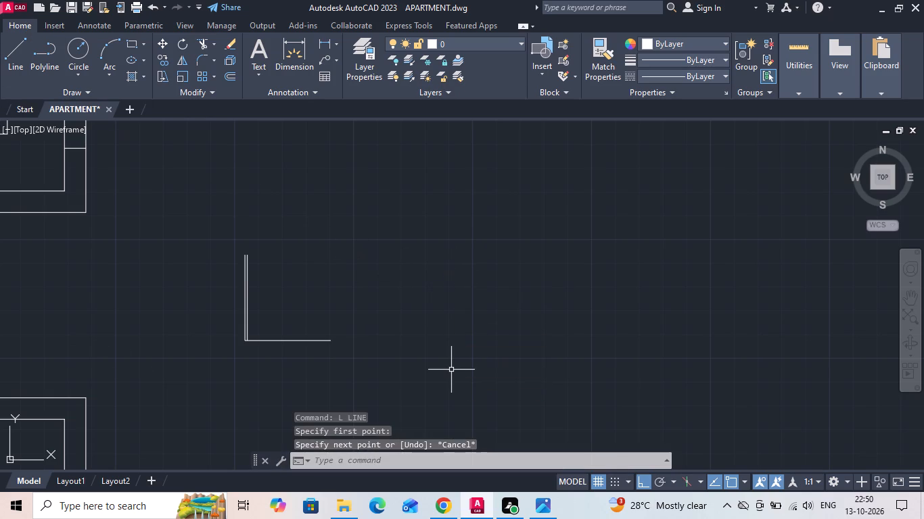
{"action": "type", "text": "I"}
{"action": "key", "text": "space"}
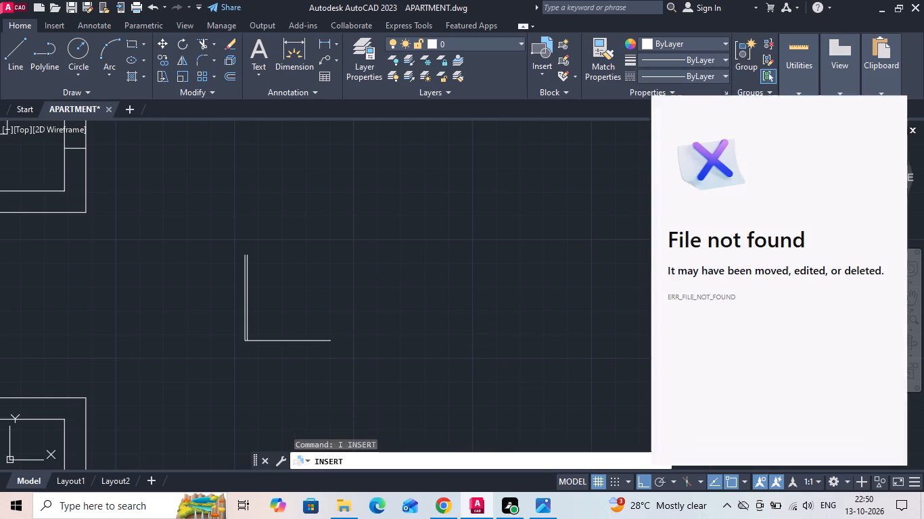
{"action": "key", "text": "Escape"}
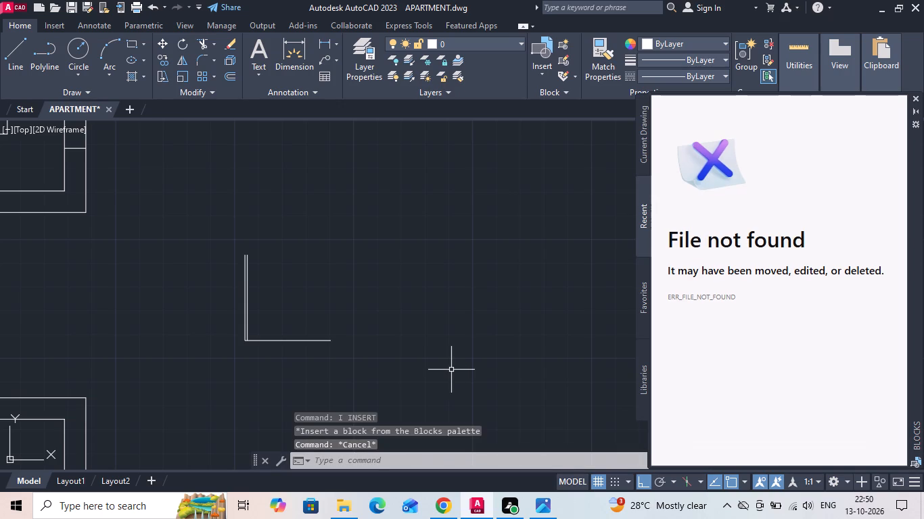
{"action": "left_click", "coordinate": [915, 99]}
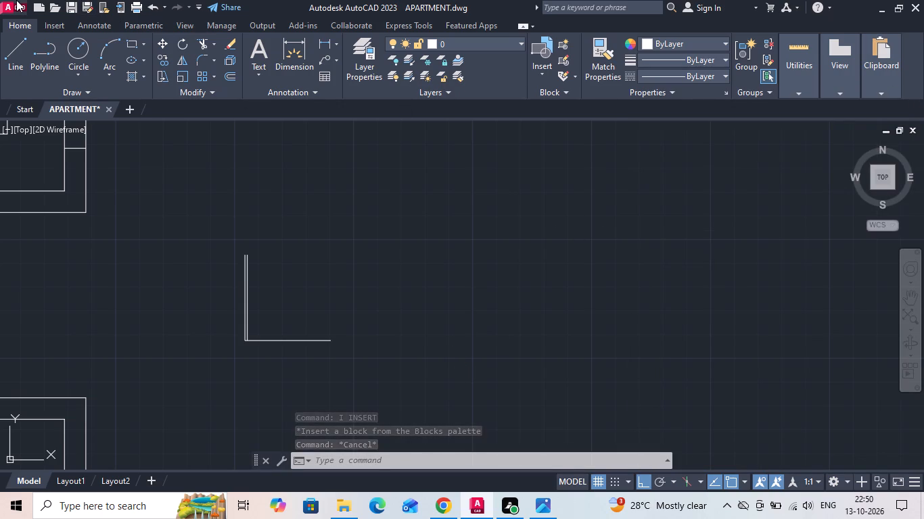
Open the recent drawing NORTH.dwg.
{"action": "left_click", "coordinate": [9, 9]}
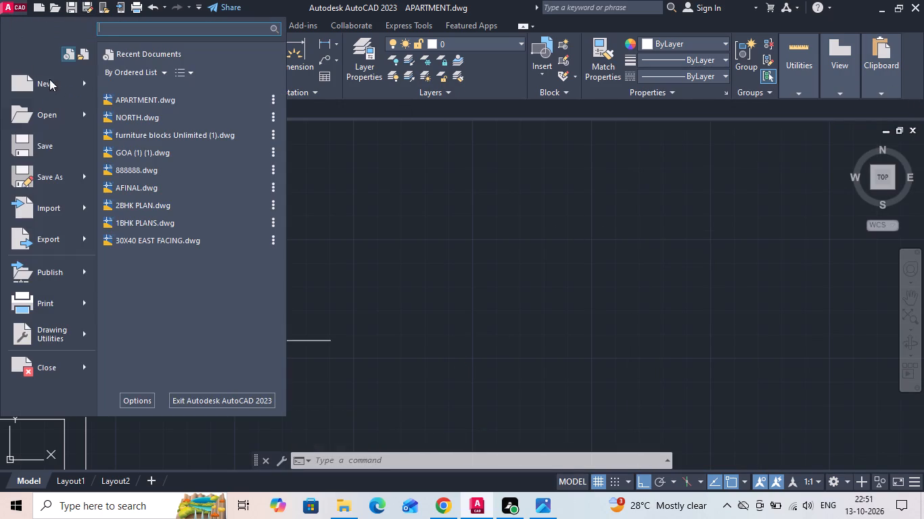
{"action": "left_click", "coordinate": [150, 115]}
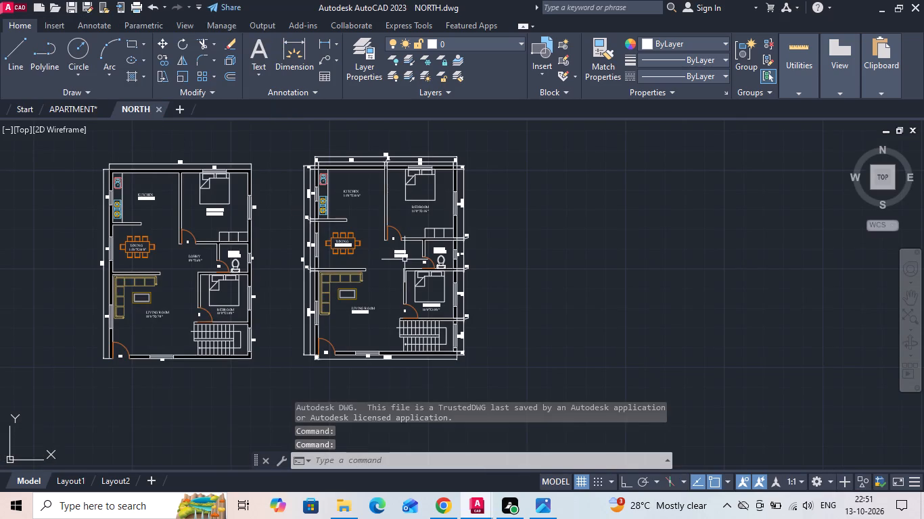
Copy the lobby-side bedroom door with its tag D and the toilet door with its tag D1 to the clipboard.
{"action": "scroll", "coordinate": [396, 245], "scroll_direction": "up", "scroll_amount": 3}
{"action": "left_click_drag", "start_coordinate": [390, 174], "coordinate": [367, 224]}
{"action": "left_click", "coordinate": [357, 266]}
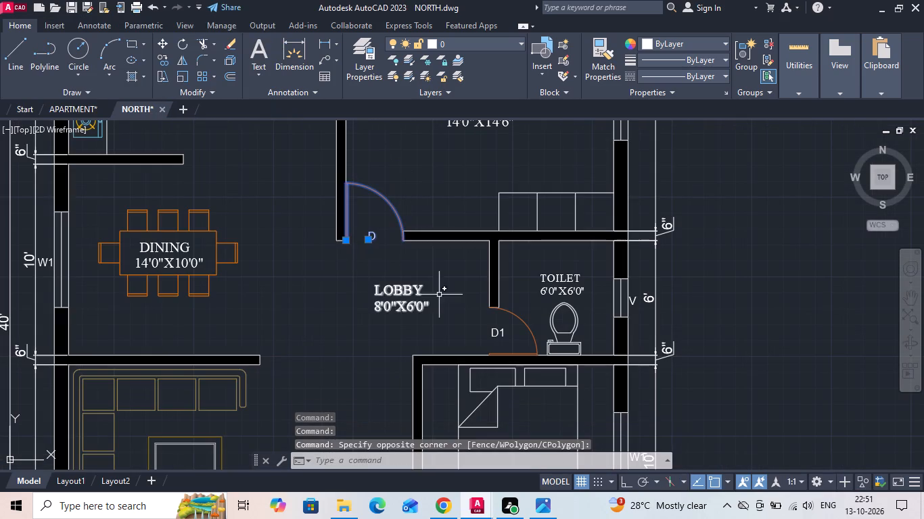
{"action": "left_click", "coordinate": [537, 326]}
{"action": "left_click", "coordinate": [496, 332]}
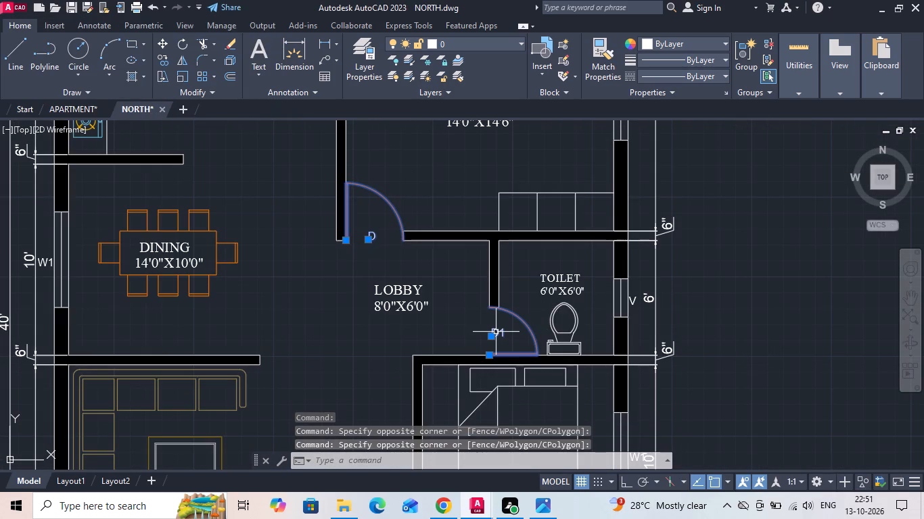
{"action": "key", "text": "ctrl+c"}
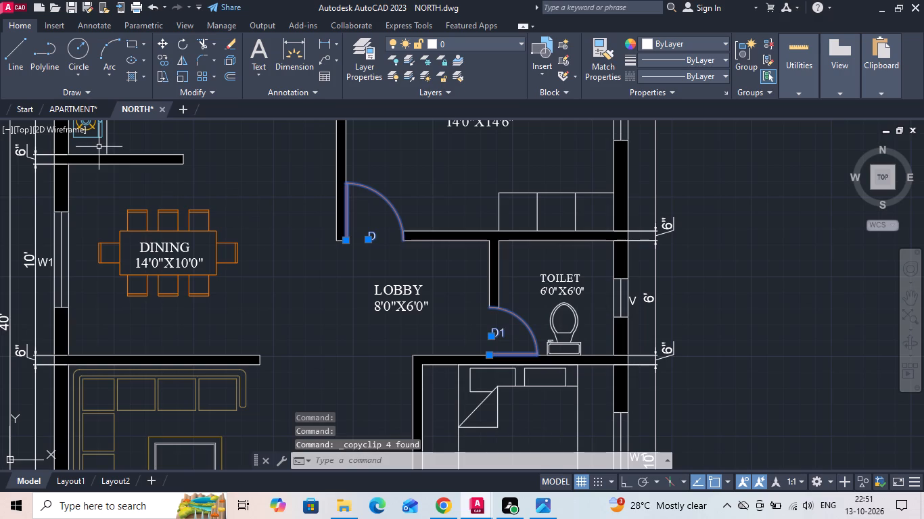
Return to the APARTMENT drawing and paste the copied doors D and D1 beside the hand-drawn L lines.
{"action": "left_click", "coordinate": [78, 107]}
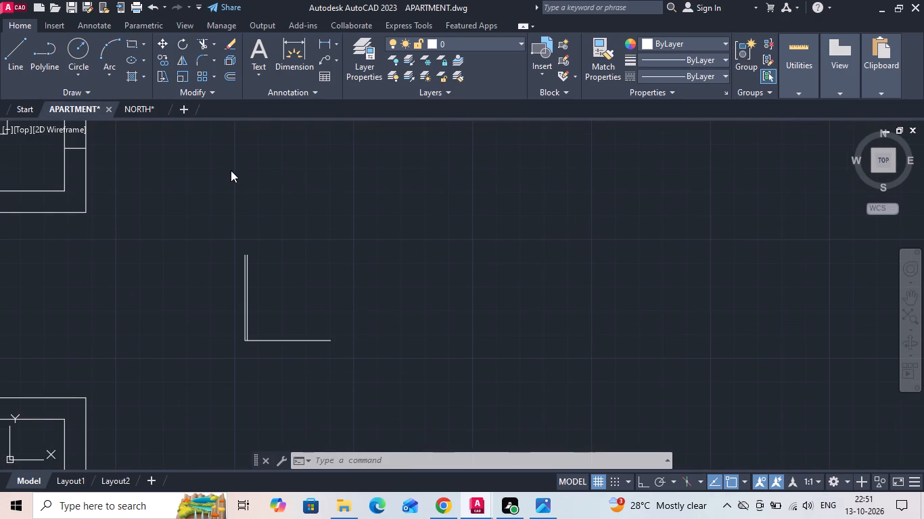
{"action": "key", "text": "ctrl+v"}
{"action": "scroll", "coordinate": [298, 362], "scroll_direction": "down", "scroll_amount": 1}
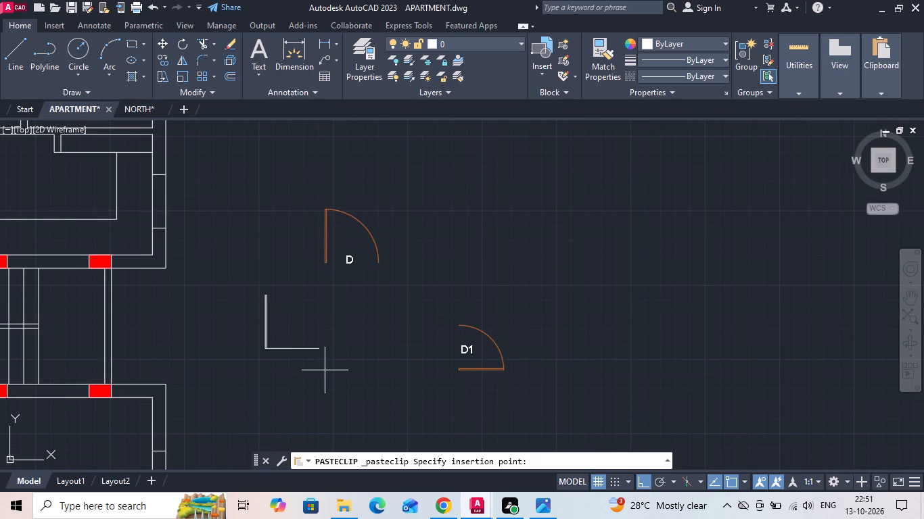
{"action": "left_click", "coordinate": [325, 370]}
Move the pasted door D, without its tag, into the doorway of unit B's master bedroom, aligned with the wall end.
{"action": "scroll", "coordinate": [477, 312], "scroll_direction": "down", "scroll_amount": 2}
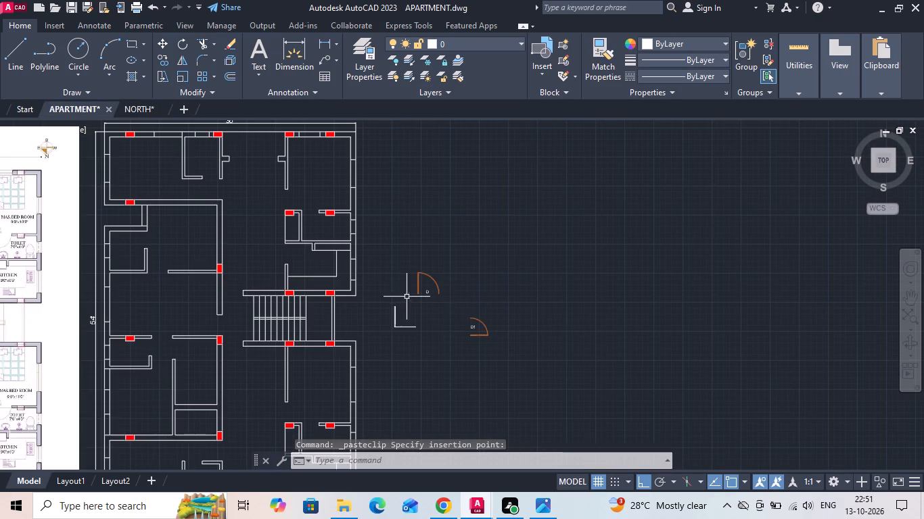
{"action": "middle_click_drag", "start_coordinate": [288, 284], "coordinate": [572, 291]}
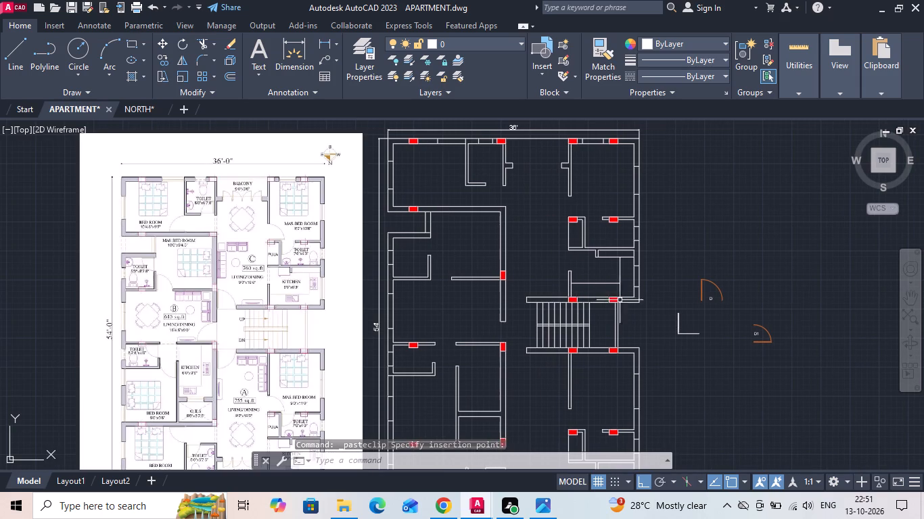
{"action": "scroll", "coordinate": [722, 293], "scroll_direction": "up", "scroll_amount": 1}
{"action": "left_click", "coordinate": [732, 316]}
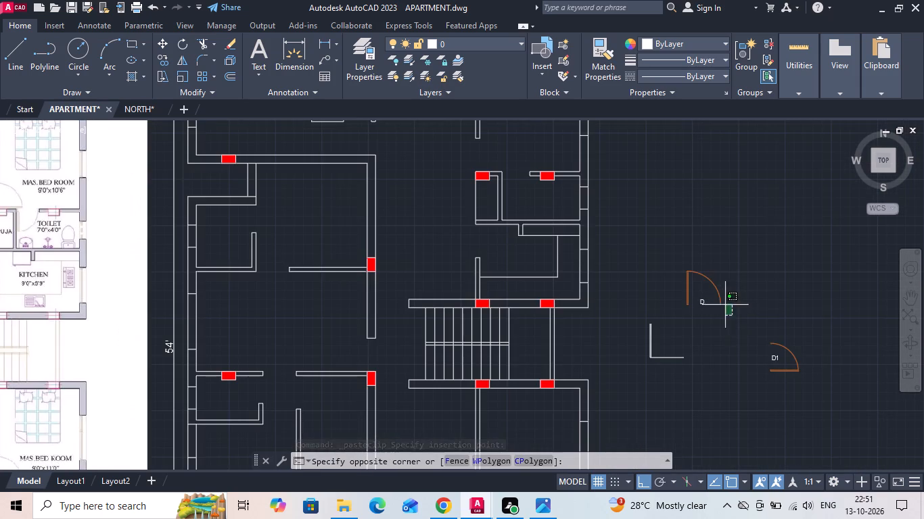
{"action": "scroll", "coordinate": [721, 303], "scroll_direction": "up", "scroll_amount": 2}
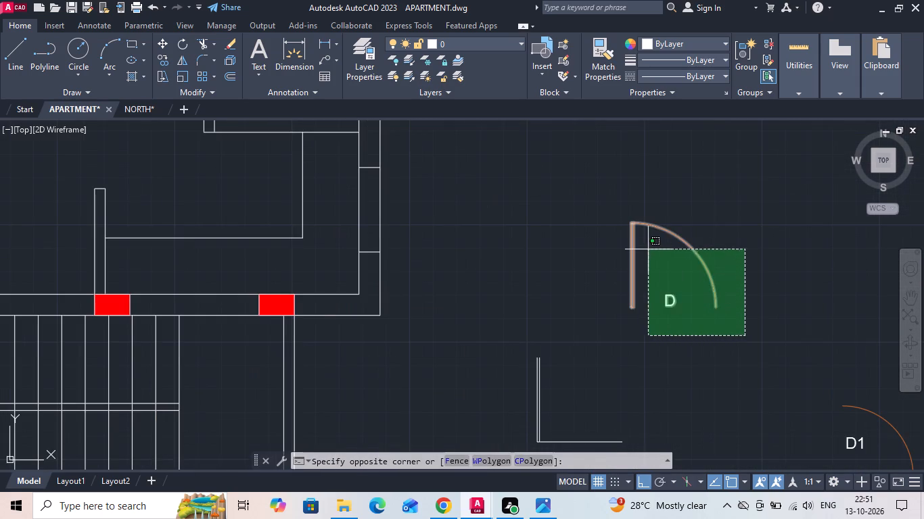
{"action": "scroll", "coordinate": [645, 249], "scroll_direction": "down", "scroll_amount": 3}
{"action": "scroll", "coordinate": [649, 268], "scroll_direction": "up", "scroll_amount": 1}
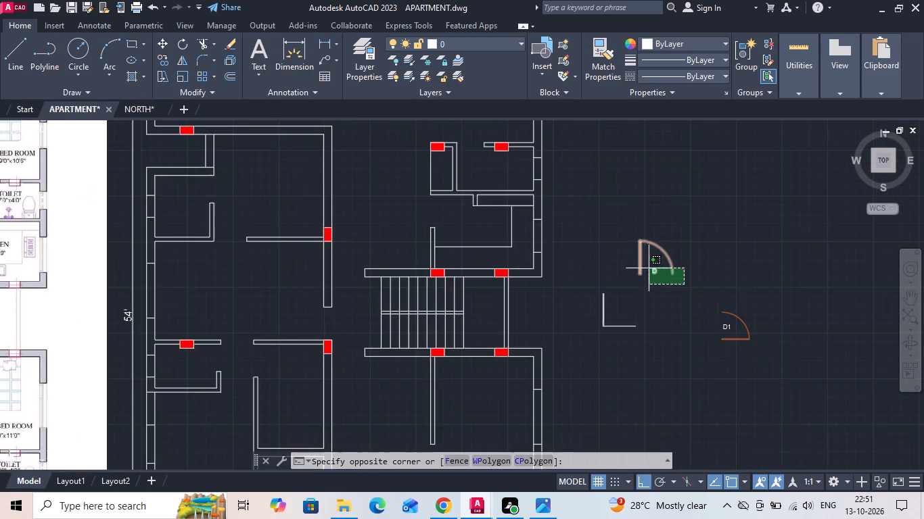
{"action": "scroll", "coordinate": [649, 268], "scroll_direction": "up", "scroll_amount": 2}
{"action": "left_click", "coordinate": [705, 227]}
{"action": "right_click", "coordinate": [699, 232]}
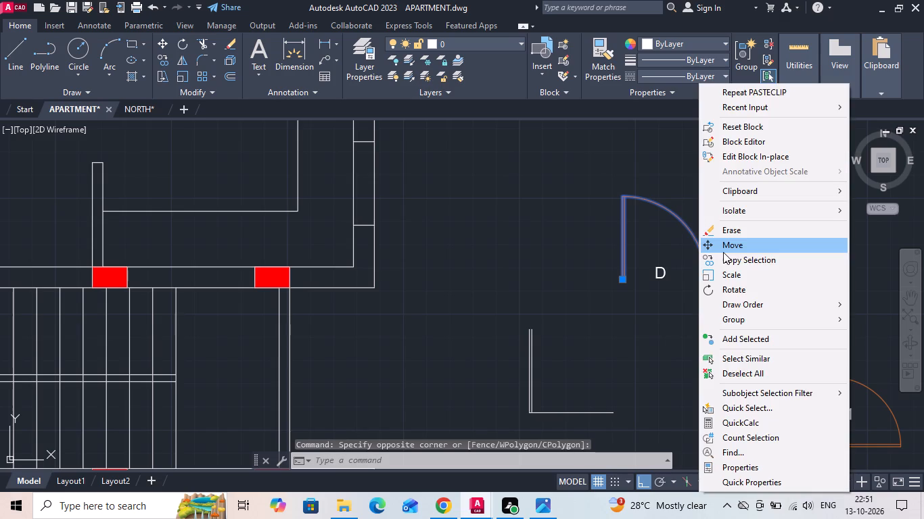
{"action": "left_click", "coordinate": [725, 250]}
{"action": "left_click", "coordinate": [707, 280]}
{"action": "scroll", "coordinate": [709, 280], "scroll_direction": "down", "scroll_amount": 2}
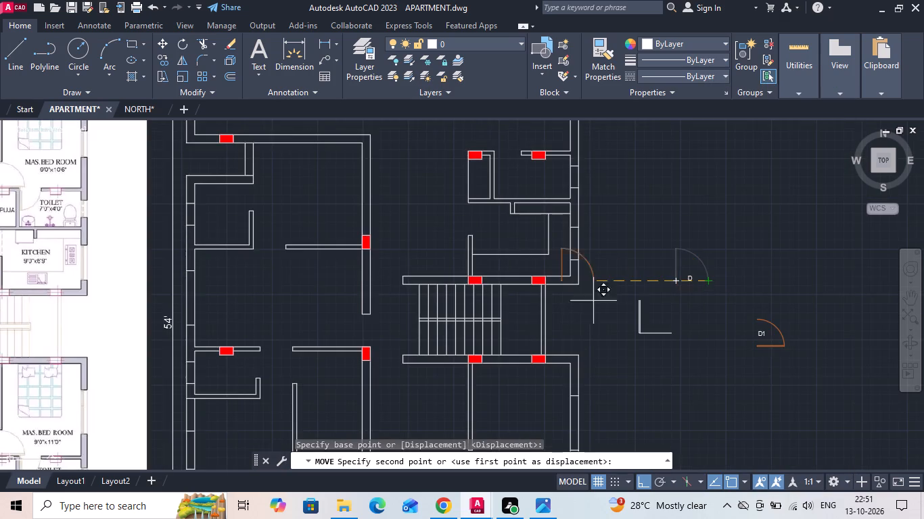
{"action": "scroll", "coordinate": [215, 259], "scroll_direction": "up", "scroll_amount": 2}
{"action": "scroll", "coordinate": [356, 229], "scroll_direction": "up", "scroll_amount": 1}
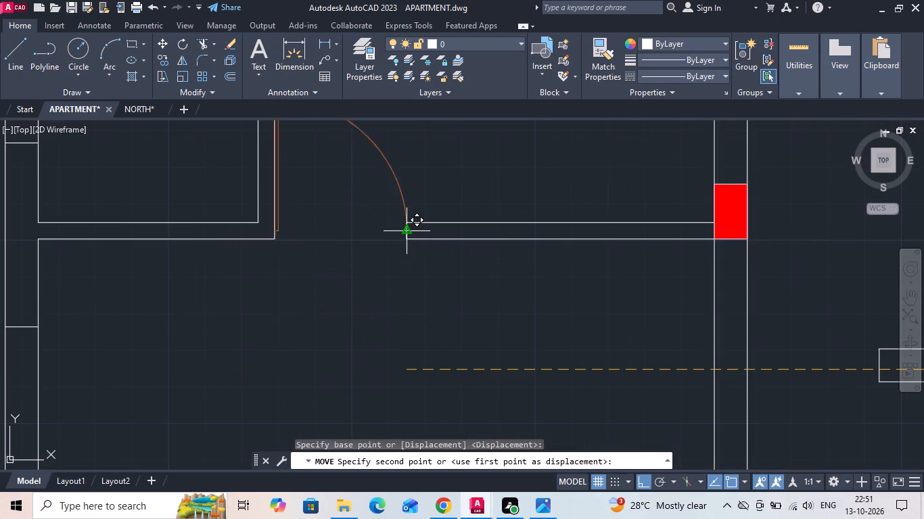
{"action": "left_click", "coordinate": [411, 235]}
Copy the placed door from unit B's master bedroom straight up into unit C's bedroom beside the toilet.
{"action": "scroll", "coordinate": [411, 264], "scroll_direction": "down", "scroll_amount": 4}
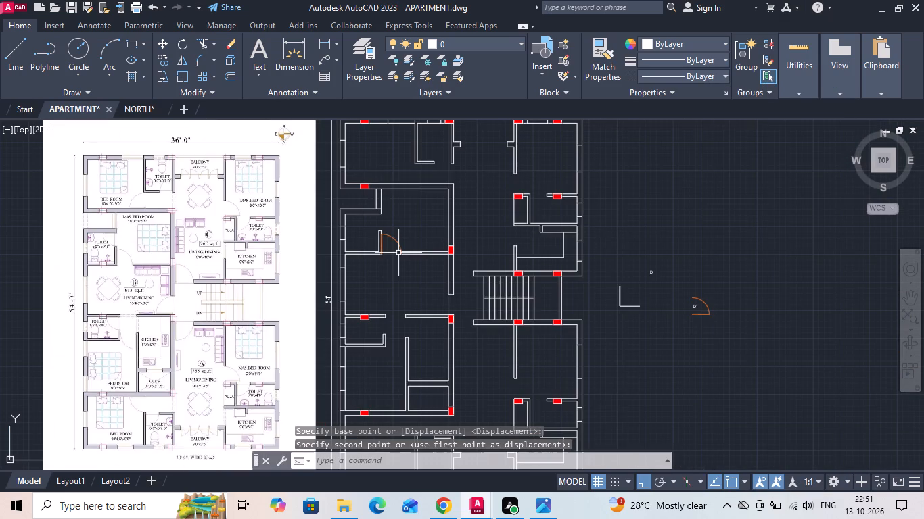
{"action": "scroll", "coordinate": [396, 239], "scroll_direction": "up", "scroll_amount": 1}
{"action": "left_click_drag", "start_coordinate": [396, 237], "coordinate": [390, 241]}
{"action": "left_click", "coordinate": [387, 244]}
{"action": "right_click", "coordinate": [387, 244]}
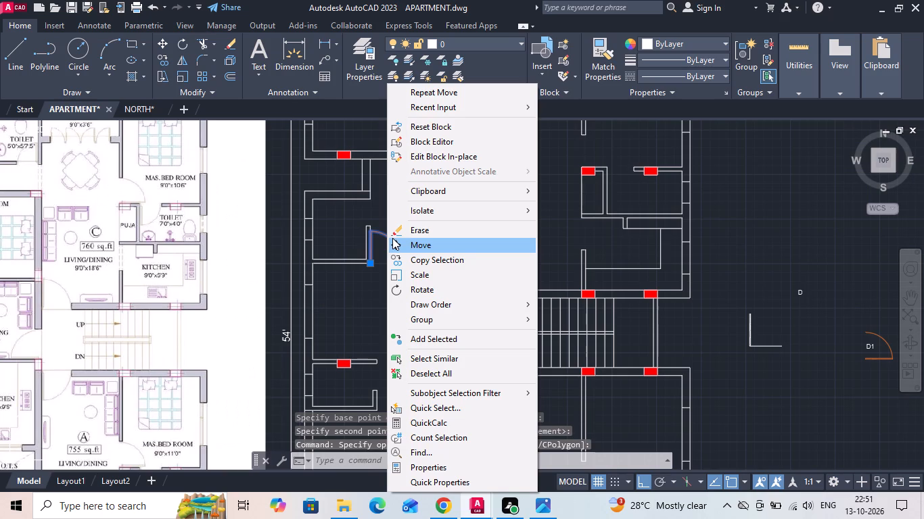
{"action": "left_click", "coordinate": [401, 258]}
{"action": "scroll", "coordinate": [397, 301], "scroll_direction": "down", "scroll_amount": 1}
{"action": "left_click_drag", "start_coordinate": [394, 273], "coordinate": [396, 266]}
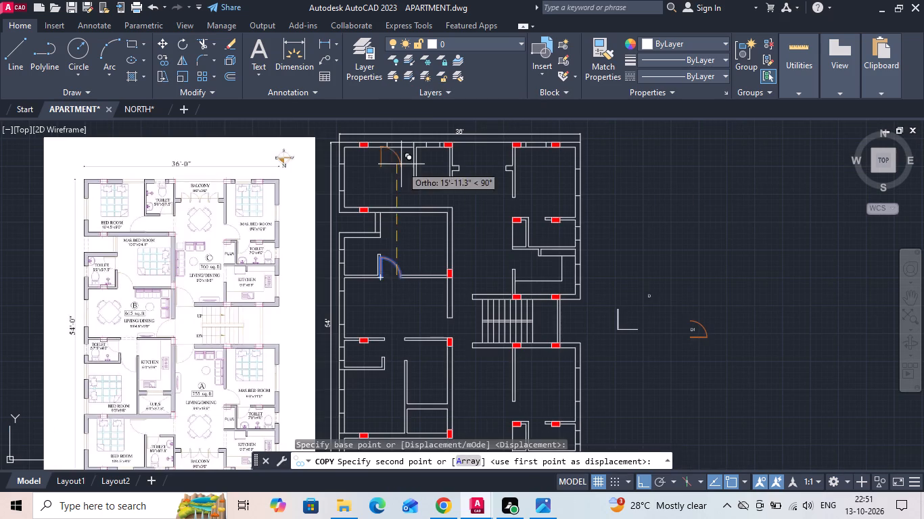
{"action": "scroll", "coordinate": [401, 159], "scroll_direction": "up", "scroll_amount": 2}
{"action": "left_click", "coordinate": [397, 239]}
{"action": "key", "text": "Escape"}
{"action": "left_click", "coordinate": [411, 220]}
{"action": "left_click", "coordinate": [401, 217]}
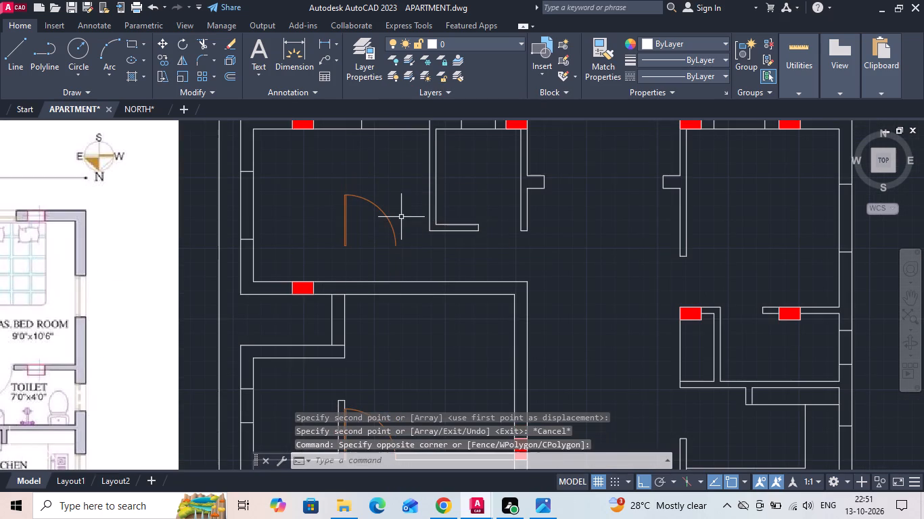
Rotate the copied door in unit C's bedroom by 90° so its leaf lies horizontal.
{"action": "scroll", "coordinate": [459, 262], "scroll_direction": "down", "scroll_amount": 1}
{"action": "middle_click_drag", "start_coordinate": [415, 263], "coordinate": [528, 266]}
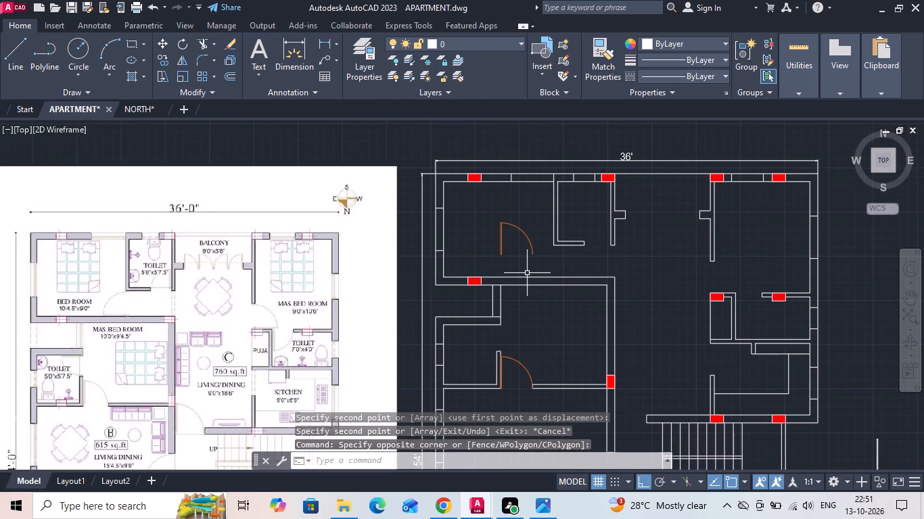
{"action": "scroll", "coordinate": [560, 245], "scroll_direction": "up", "scroll_amount": 2}
{"action": "left_click", "coordinate": [519, 263]}
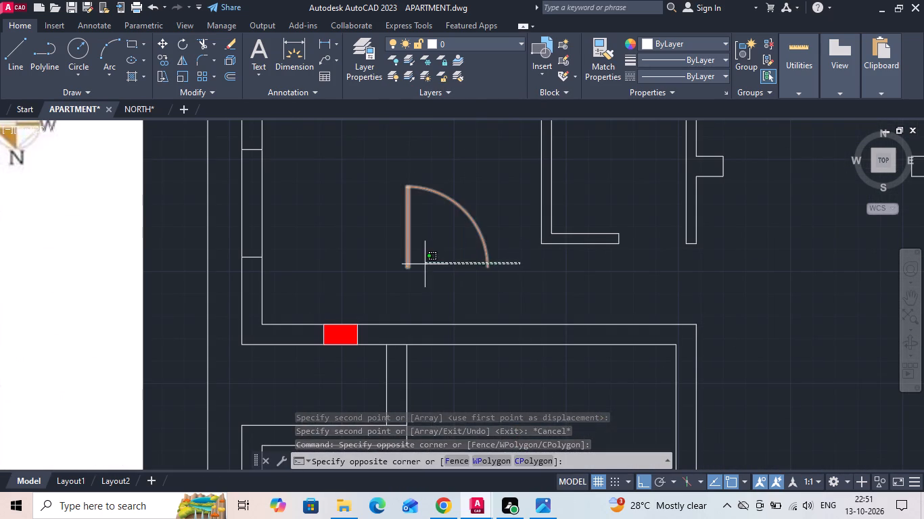
{"action": "left_click", "coordinate": [425, 264]}
{"action": "right_click", "coordinate": [425, 264]}
{"action": "left_click", "coordinate": [466, 289]}
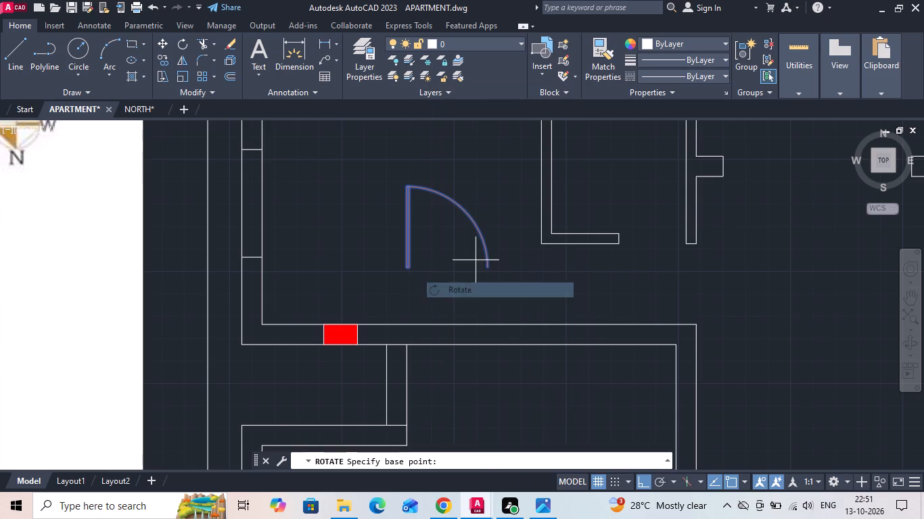
{"action": "left_click", "coordinate": [476, 255]}
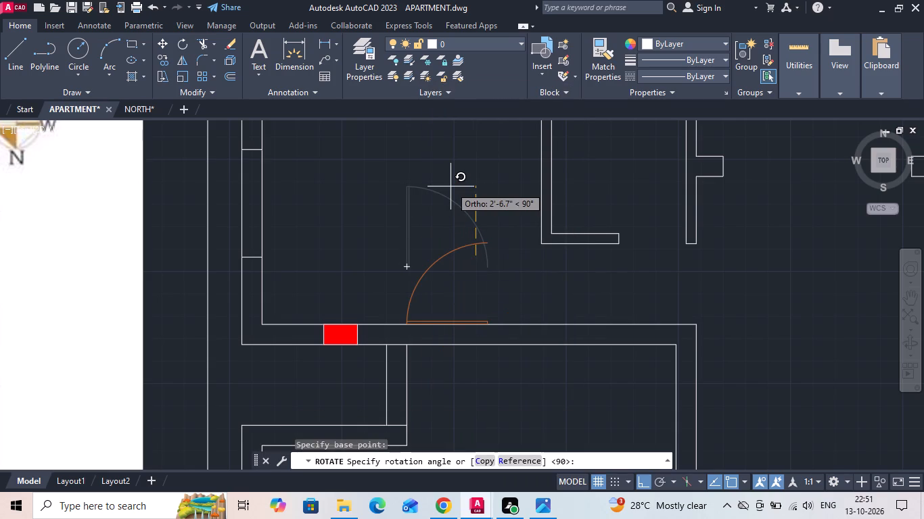
{"action": "left_click", "coordinate": [451, 184]}
Move the rotated door so its arc end meets the outer corner of unit C's bedroom-side toilet wall.
{"action": "left_click_drag", "start_coordinate": [465, 278], "coordinate": [451, 274]}
{"action": "left_click", "coordinate": [396, 243]}
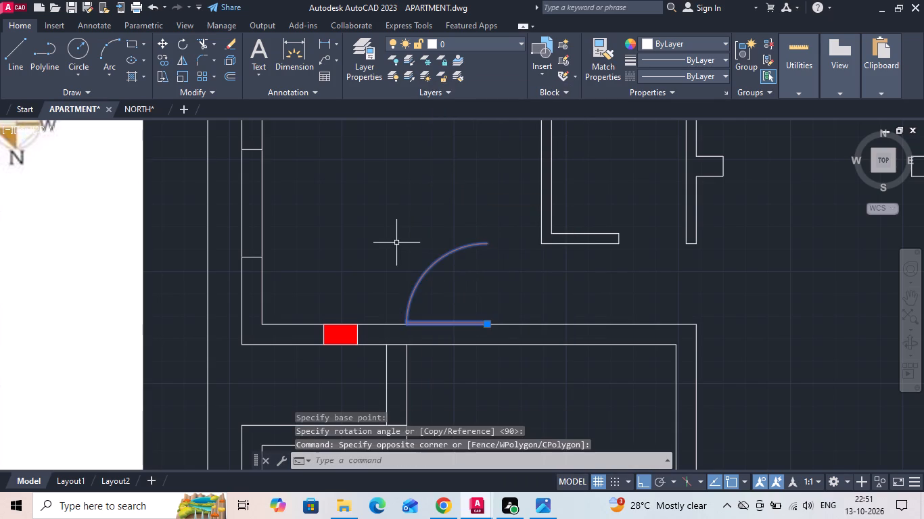
{"action": "right_click", "coordinate": [396, 243]}
{"action": "left_click", "coordinate": [424, 244]}
{"action": "scroll", "coordinate": [491, 244], "scroll_direction": "up", "scroll_amount": 2}
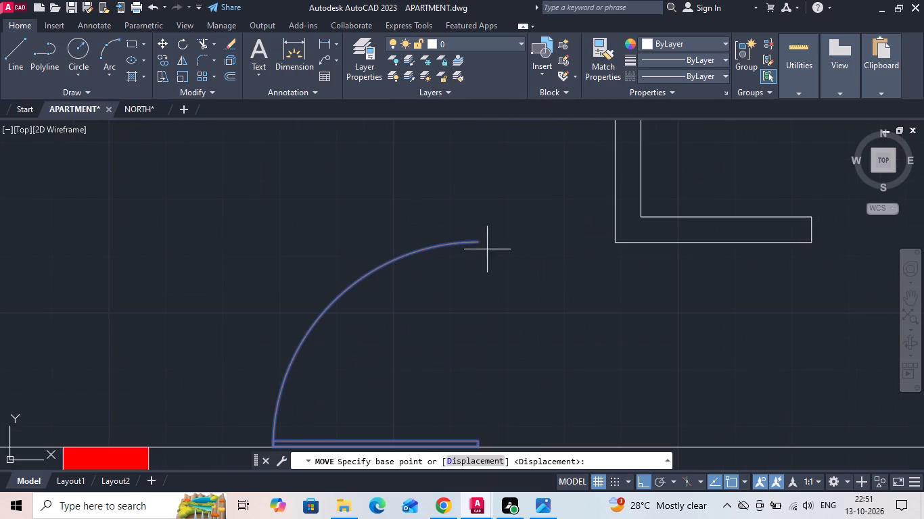
{"action": "left_click", "coordinate": [482, 242]}
{"action": "left_click", "coordinate": [615, 245]}
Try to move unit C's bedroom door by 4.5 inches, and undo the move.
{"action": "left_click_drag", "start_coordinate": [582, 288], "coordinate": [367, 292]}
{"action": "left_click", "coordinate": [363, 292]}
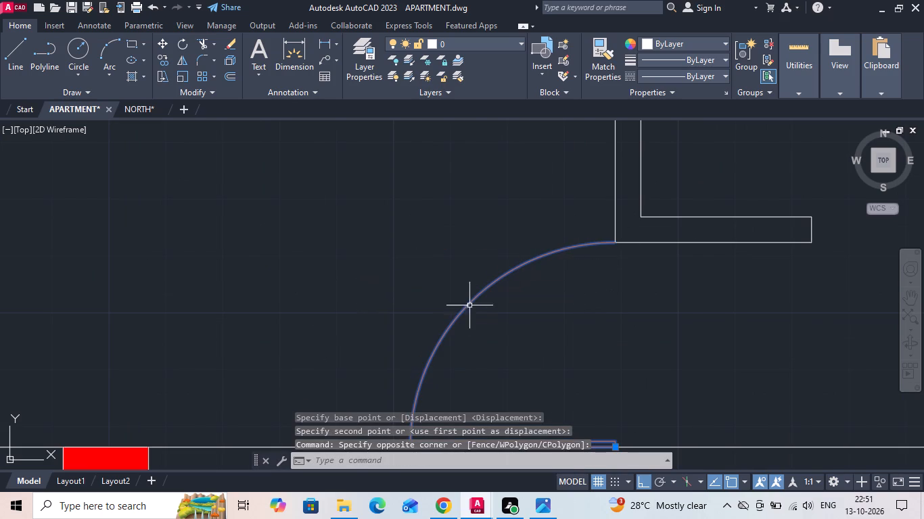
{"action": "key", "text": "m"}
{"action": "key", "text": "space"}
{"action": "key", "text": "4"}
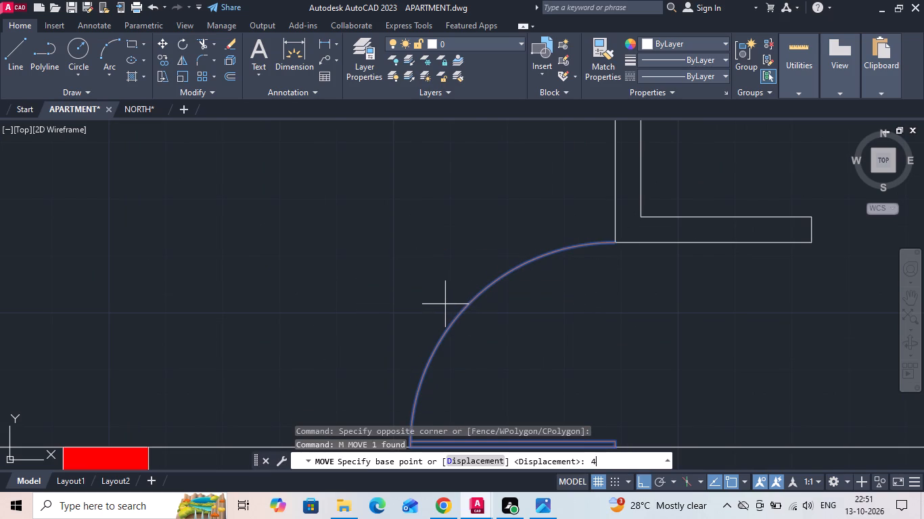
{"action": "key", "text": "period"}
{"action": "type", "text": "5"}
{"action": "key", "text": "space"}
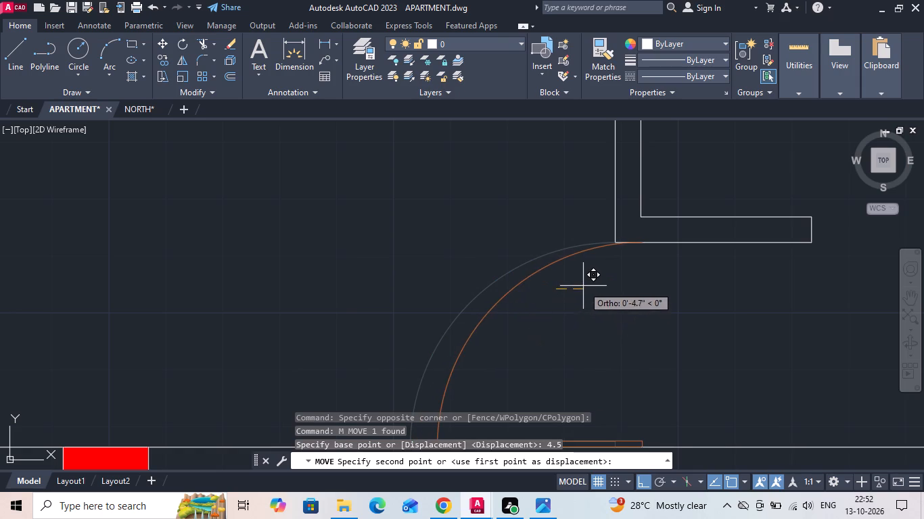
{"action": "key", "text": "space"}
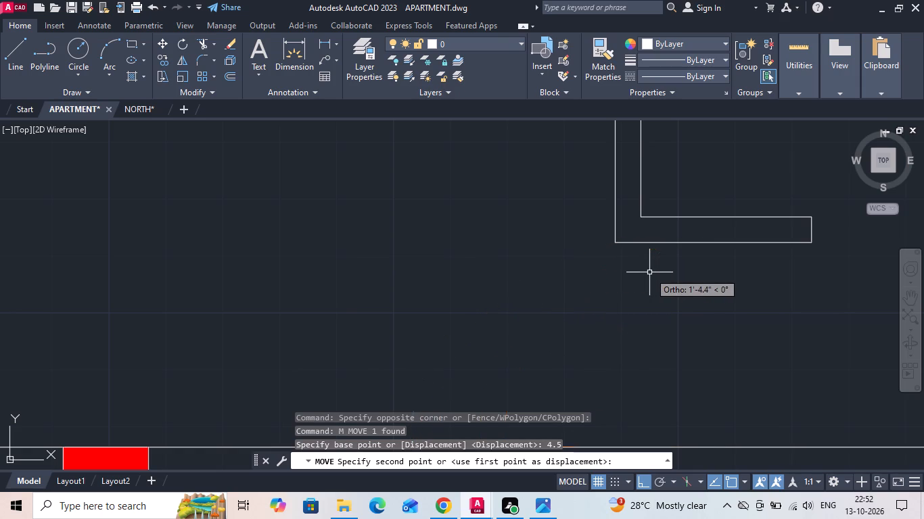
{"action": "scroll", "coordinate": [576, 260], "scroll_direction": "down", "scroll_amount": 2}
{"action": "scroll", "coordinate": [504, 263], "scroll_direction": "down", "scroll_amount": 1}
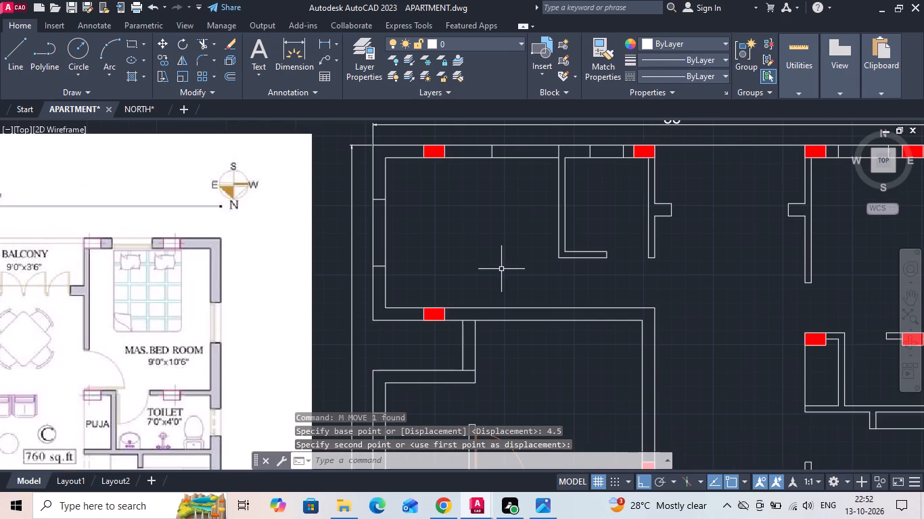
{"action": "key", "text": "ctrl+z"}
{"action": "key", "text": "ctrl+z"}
Move unit C's bedroom door 4.5 inches horizontally toward the toilet.
{"action": "left_click_drag", "start_coordinate": [555, 297], "coordinate": [490, 298]}
{"action": "left_click", "coordinate": [438, 289]}
{"action": "right_click", "coordinate": [438, 289]}
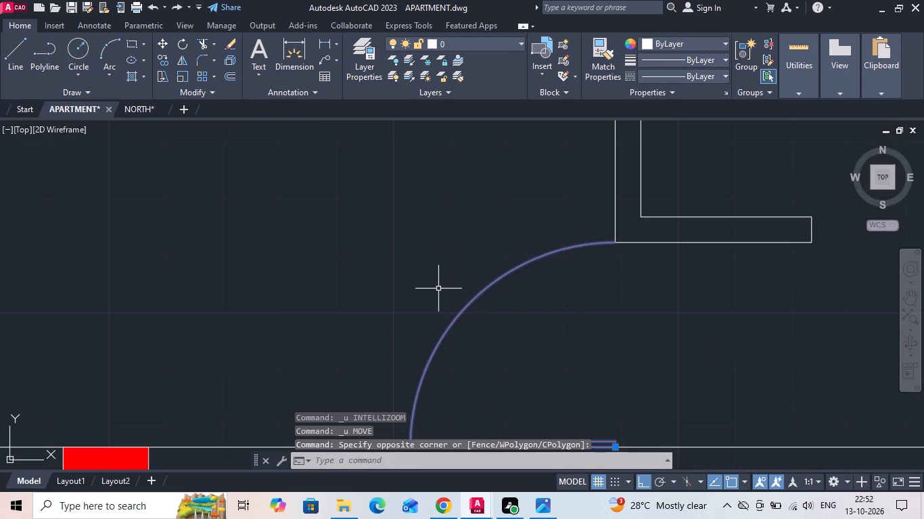
{"action": "left_click", "coordinate": [463, 251]}
{"action": "left_click_drag", "start_coordinate": [394, 255], "coordinate": [417, 256]}
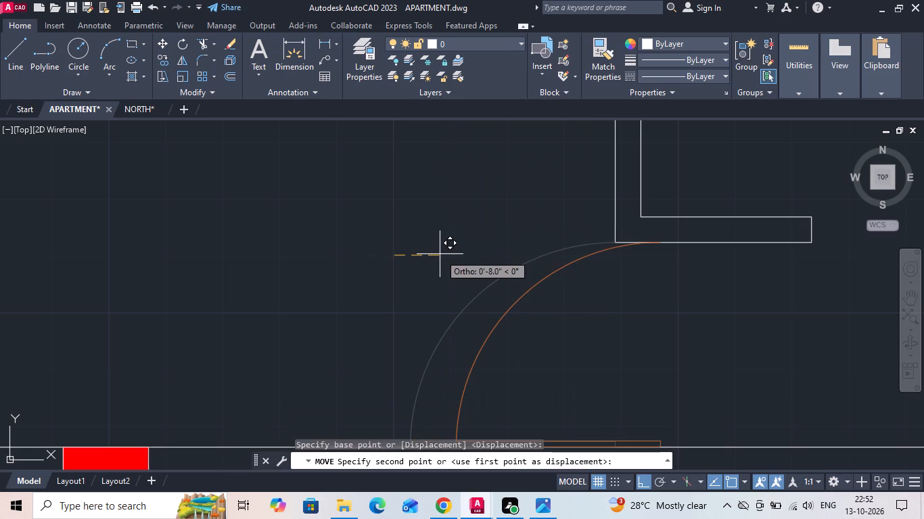
{"action": "type", "text": "4.5"}
{"action": "key", "text": "space"}
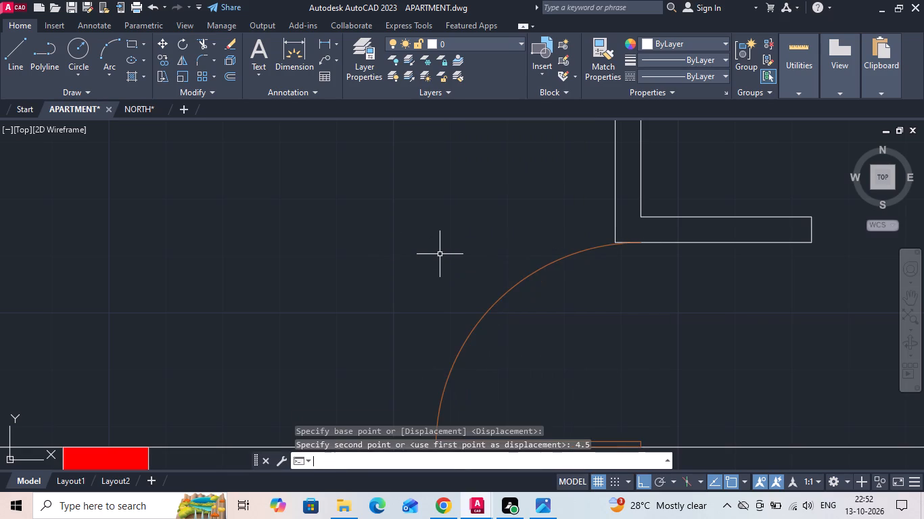
Mirror unit C's bedroom door about a vertical line through the living/dining area, keeping the source door.
{"action": "scroll", "coordinate": [436, 254], "scroll_direction": "down", "scroll_amount": 4}
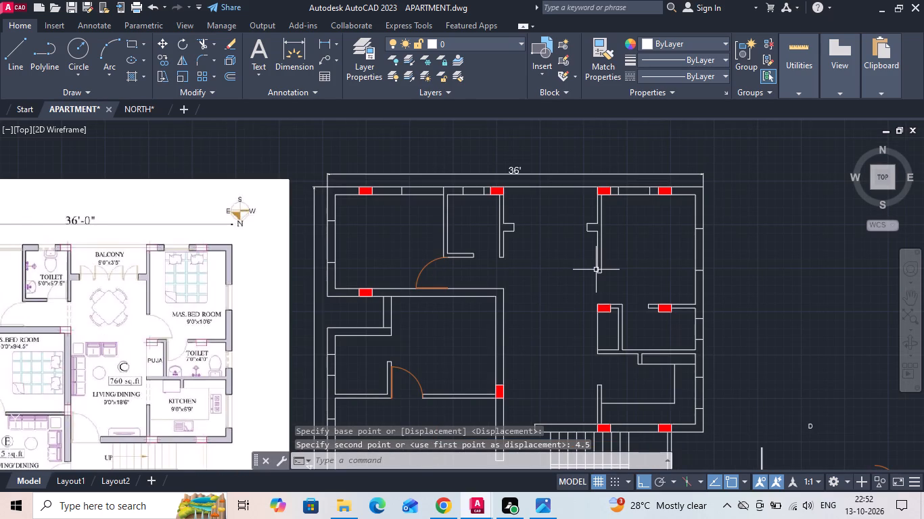
{"action": "scroll", "coordinate": [535, 287], "scroll_direction": "up", "scroll_amount": 1}
{"action": "left_click_drag", "start_coordinate": [436, 276], "coordinate": [423, 273]}
{"action": "left_click", "coordinate": [334, 257]}
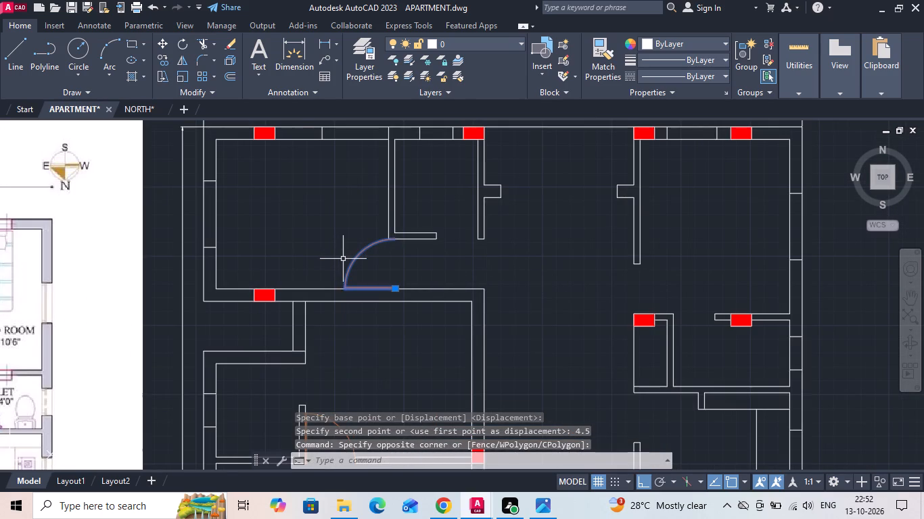
{"action": "type", "text": "MI"}
{"action": "key", "text": "space"}
{"action": "left_click_drag", "start_coordinate": [533, 268], "coordinate": [534, 279]}
{"action": "left_click", "coordinate": [536, 307]}
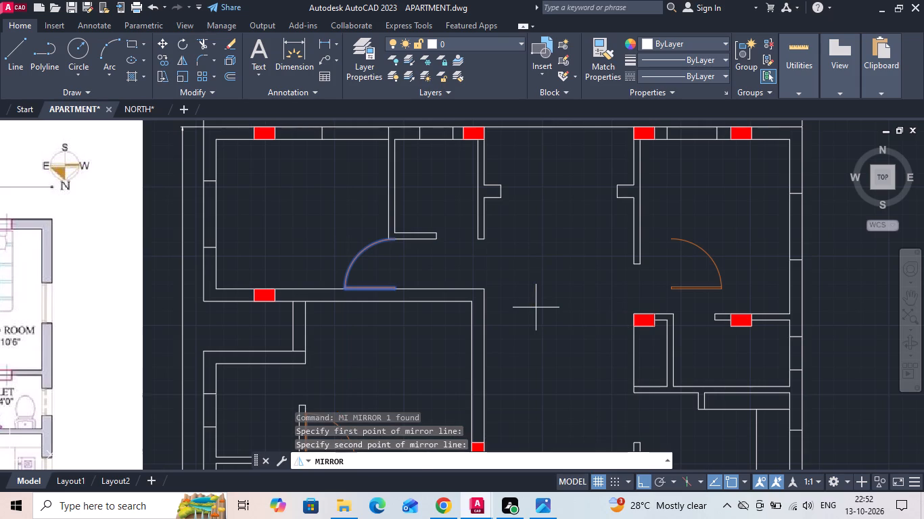
{"action": "type", "text": "N"}
{"action": "key", "text": "space"}
Move the mirrored door into unit C's master bedroom doorway, with its arc end on the wall-end corner.
{"action": "left_click", "coordinate": [681, 298]}
{"action": "left_click", "coordinate": [666, 272]}
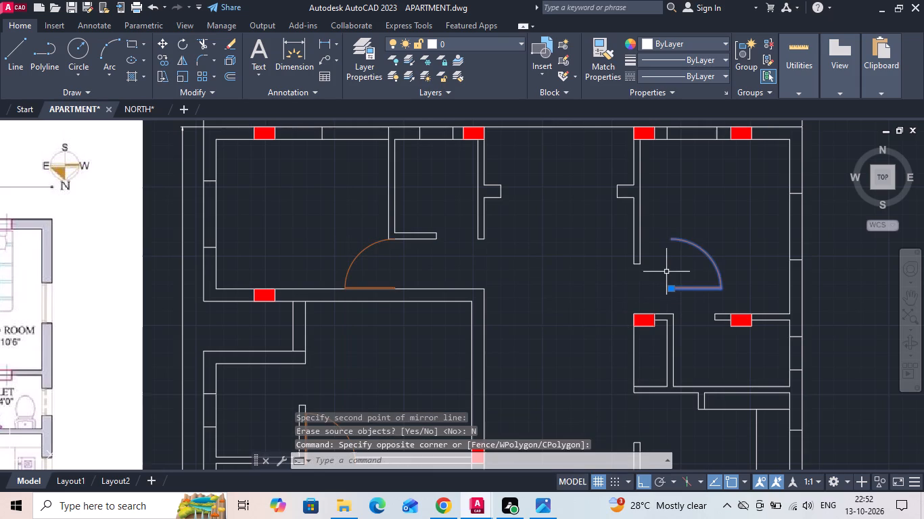
{"action": "right_click", "coordinate": [666, 272]}
{"action": "left_click", "coordinate": [682, 245]}
{"action": "scroll", "coordinate": [684, 251], "scroll_direction": "up", "scroll_amount": 2}
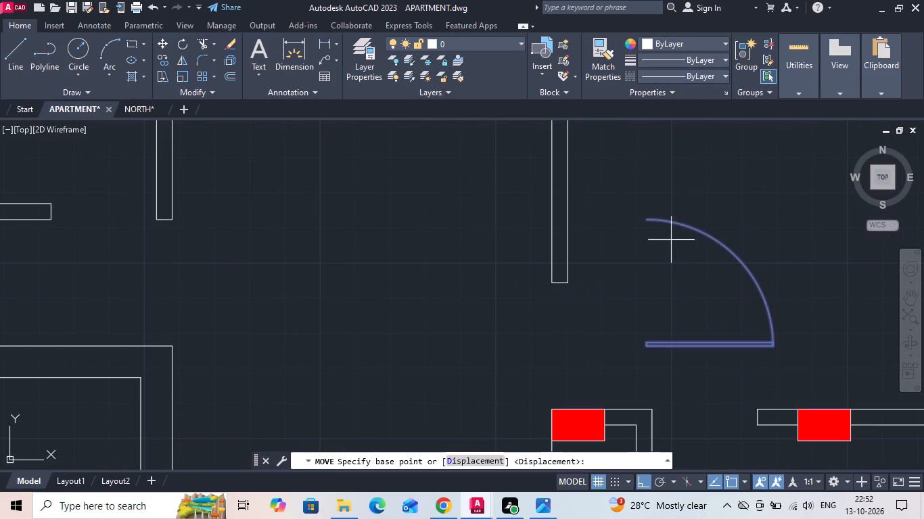
{"action": "left_click", "coordinate": [649, 224]}
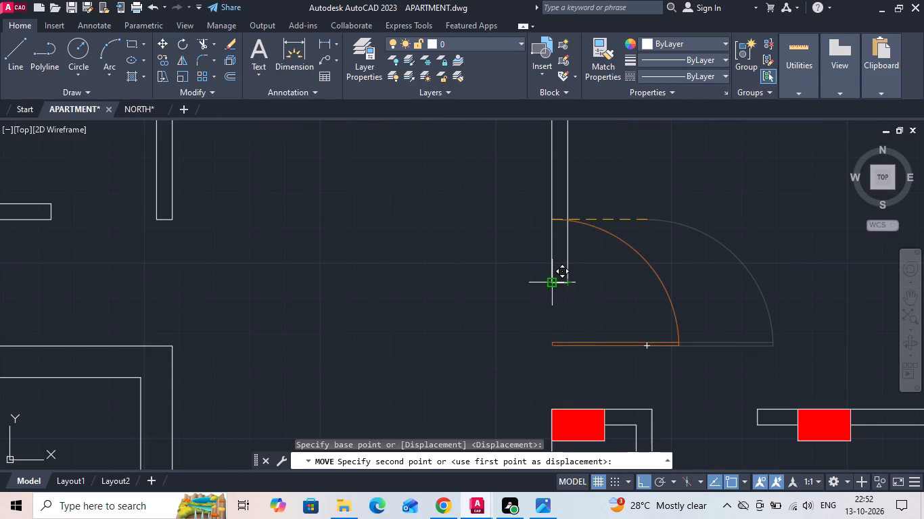
{"action": "left_click", "coordinate": [551, 280]}
Move the D1 door symbol from beside the plan into the toilet of unit C's master bedroom, with ortho off.
{"action": "scroll", "coordinate": [557, 277], "scroll_direction": "down", "scroll_amount": 3}
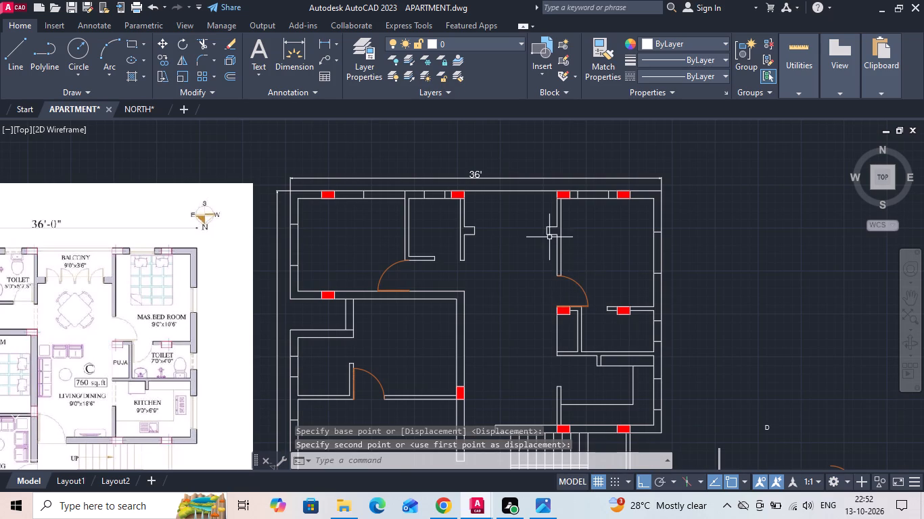
{"action": "scroll", "coordinate": [549, 237], "scroll_direction": "down", "scroll_amount": 2}
{"action": "scroll", "coordinate": [660, 318], "scroll_direction": "up", "scroll_amount": 3}
{"action": "left_click", "coordinate": [674, 353]}
{"action": "right_click", "coordinate": [674, 353]}
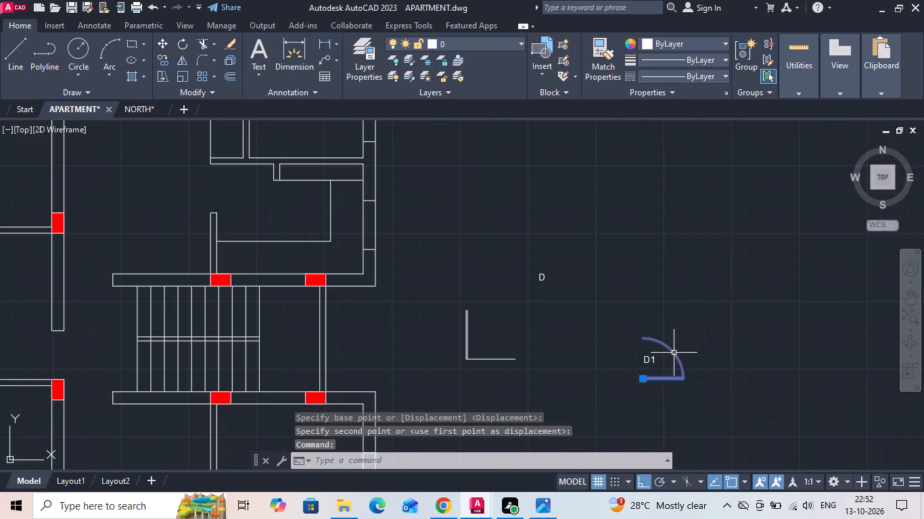
{"action": "left_click", "coordinate": [697, 244]}
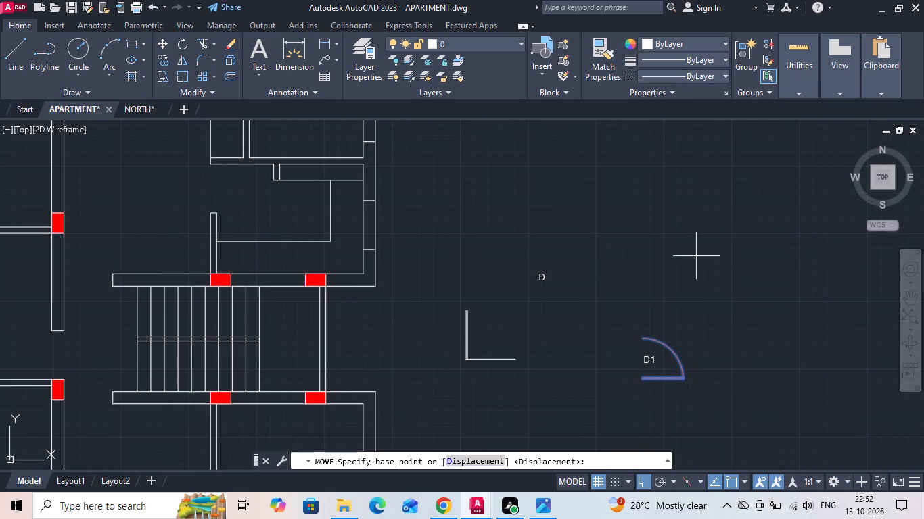
{"action": "left_click_drag", "start_coordinate": [674, 338], "coordinate": [671, 326]}
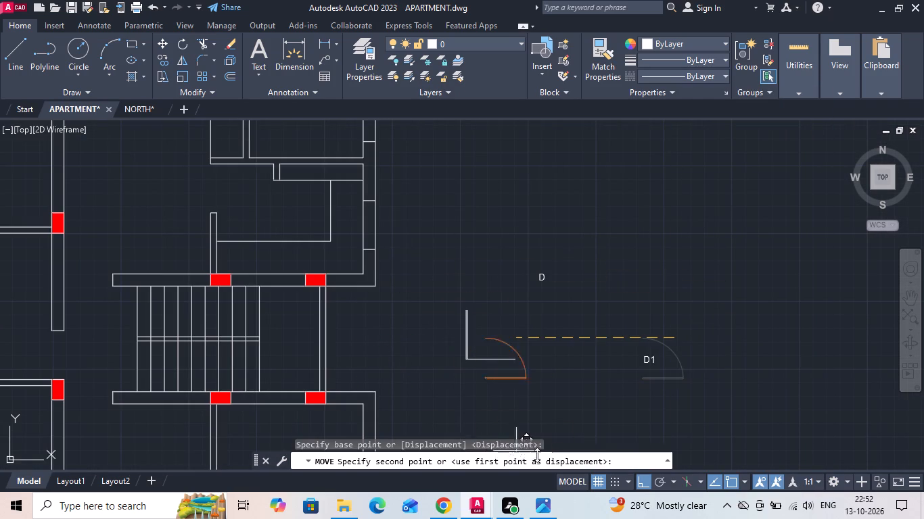
{"action": "left_click", "coordinate": [637, 478]}
{"action": "scroll", "coordinate": [657, 462], "scroll_direction": "down", "scroll_amount": 1}
{"action": "middle_click_drag", "start_coordinate": [415, 310], "coordinate": [505, 443]}
{"action": "scroll", "coordinate": [385, 245], "scroll_direction": "up", "scroll_amount": 2}
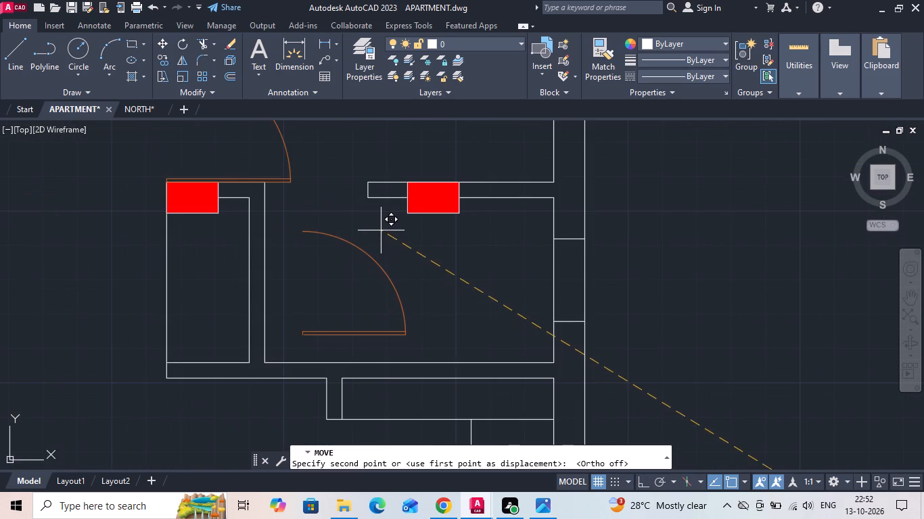
{"action": "left_click", "coordinate": [381, 230]}
{"action": "key", "text": "F1"}
{"action": "left_click", "coordinate": [402, 257]}
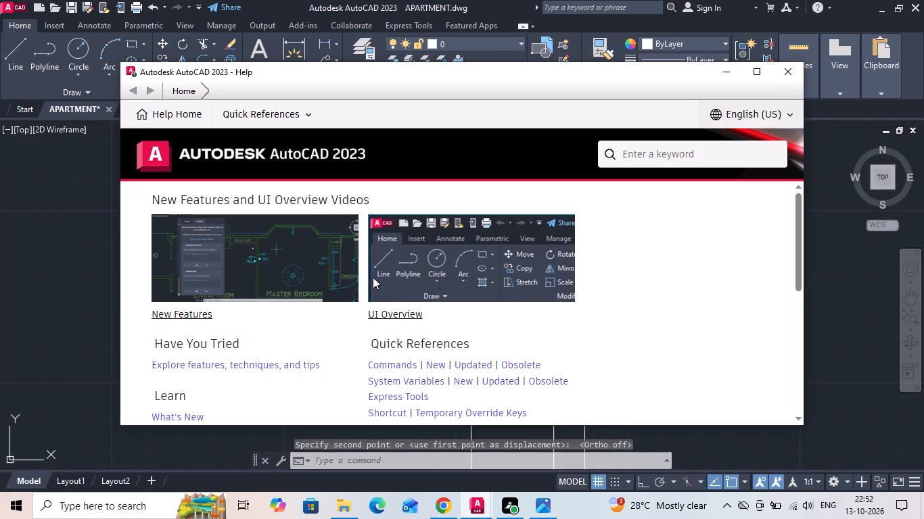
{"action": "key", "text": "Escape"}
Rotate the D1 door in the master toilet 90 degrees clockwise so its leaf hangs down vertically, with ortho on.
{"action": "left_click", "coordinate": [388, 251]}
{"action": "left_click", "coordinate": [373, 284]}
{"action": "right_click", "coordinate": [373, 284]}
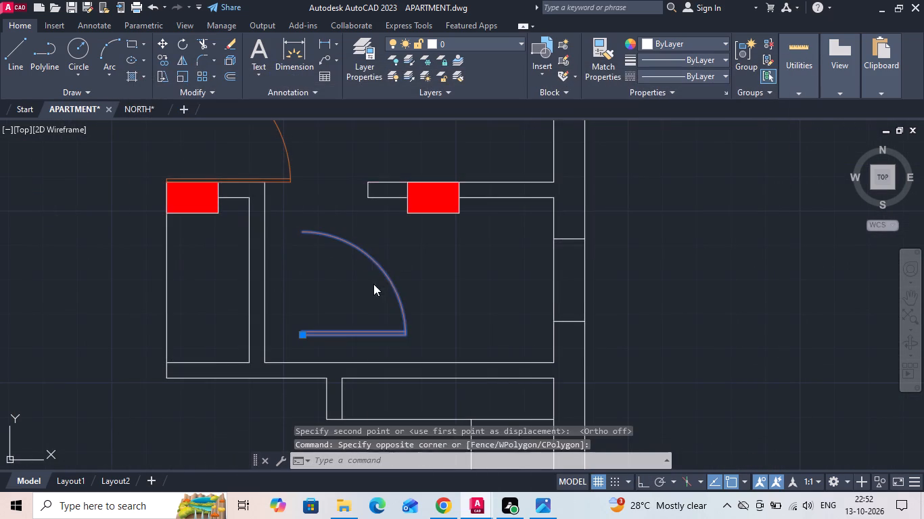
{"action": "left_click", "coordinate": [402, 285]}
{"action": "left_click_drag", "start_coordinate": [350, 264], "coordinate": [353, 276]}
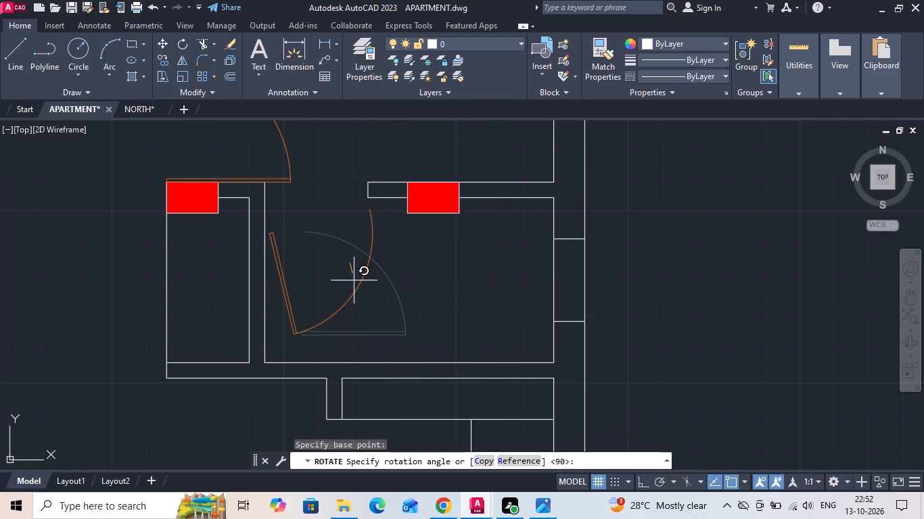
{"action": "key", "text": "F8"}
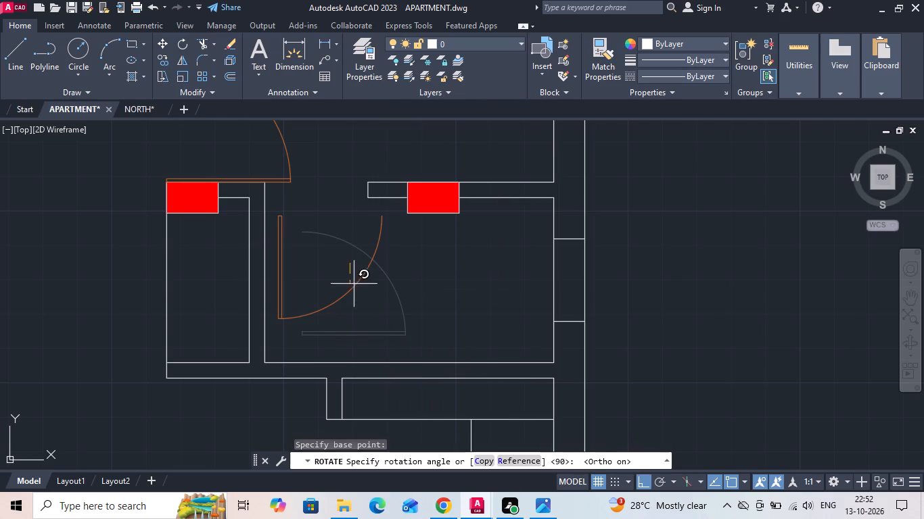
{"action": "left_click", "coordinate": [354, 323]}
Move the rotated D1 door into unit C's master toilet doorway, with its arc end on the upper corner of the wall end.
{"action": "left_click", "coordinate": [369, 299]}
{"action": "left_click", "coordinate": [348, 270]}
{"action": "right_click", "coordinate": [348, 270]}
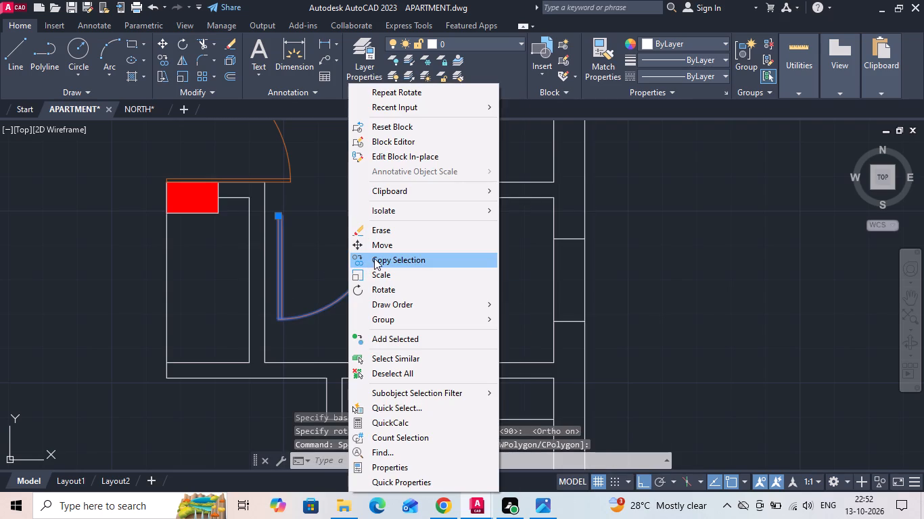
{"action": "left_click", "coordinate": [382, 245]}
{"action": "scroll", "coordinate": [386, 231], "scroll_direction": "up", "scroll_amount": 1}
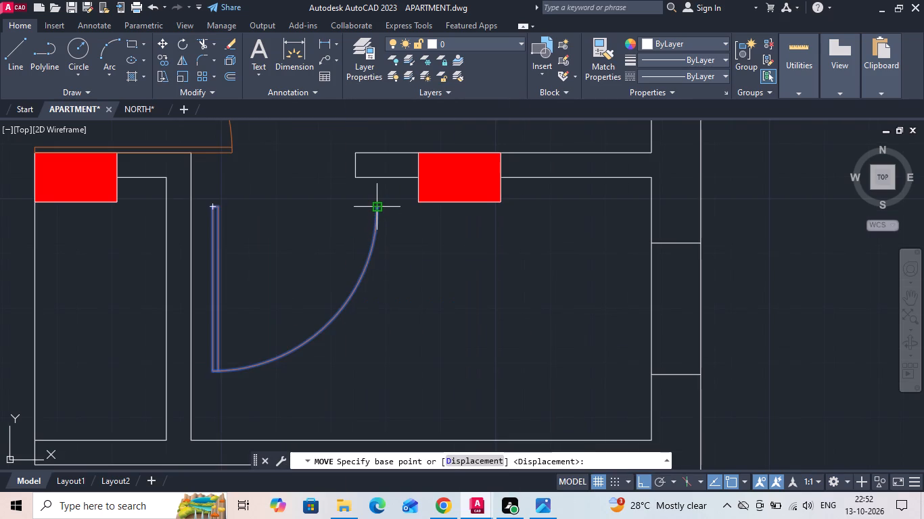
{"action": "left_click", "coordinate": [377, 207]}
{"action": "left_click", "coordinate": [357, 154]}
Copy the master toilet door into unit C's living/dining area, beside the other bedroom's toilet, with ortho off.
{"action": "scroll", "coordinate": [499, 272], "scroll_direction": "down", "scroll_amount": 1}
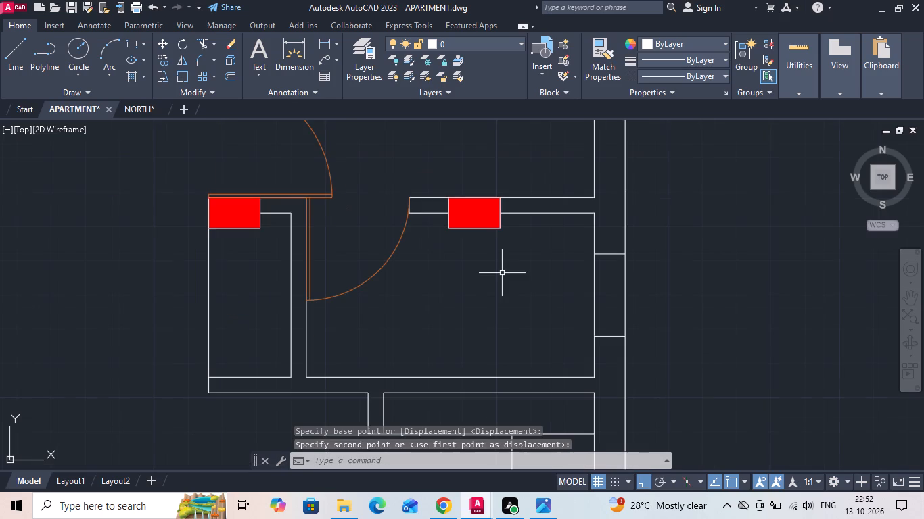
{"action": "scroll", "coordinate": [503, 274], "scroll_direction": "down", "scroll_amount": 3}
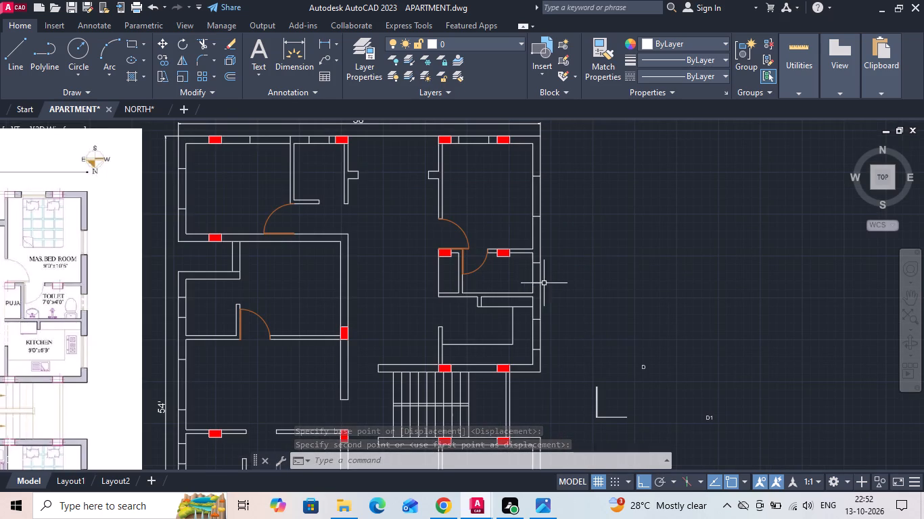
{"action": "left_click", "coordinate": [472, 268]}
{"action": "right_click", "coordinate": [472, 268]}
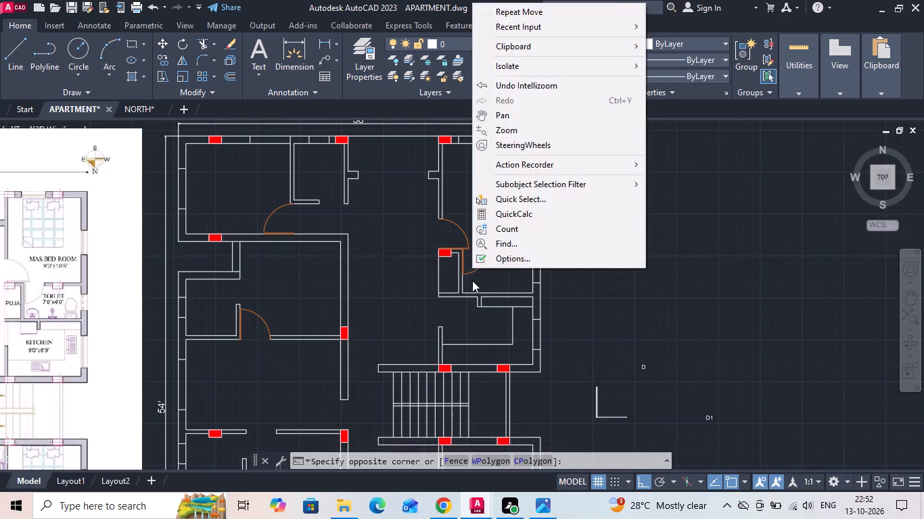
{"action": "left_click", "coordinate": [472, 280]}
{"action": "right_click", "coordinate": [468, 273]}
{"action": "left_click", "coordinate": [486, 254]}
{"action": "left_click_drag", "start_coordinate": [475, 271], "coordinate": [423, 271]}
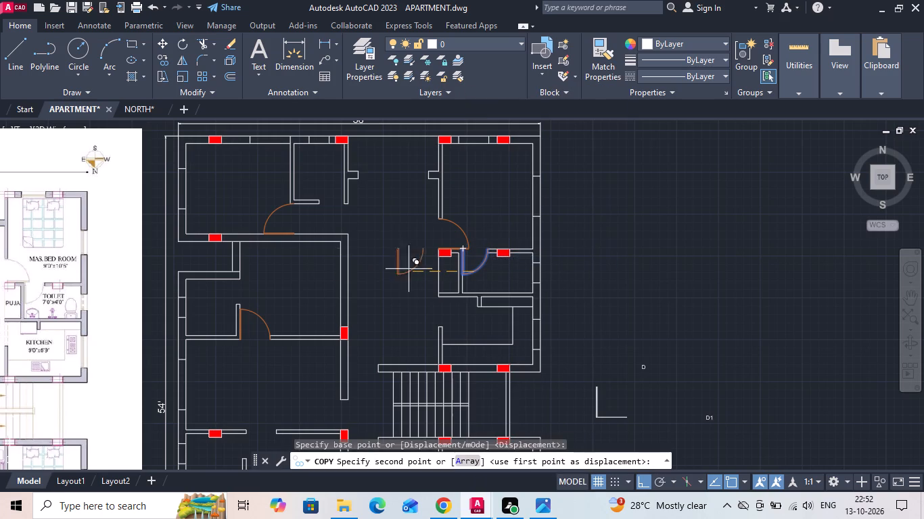
{"action": "key", "text": "F8"}
{"action": "scroll", "coordinate": [331, 222], "scroll_direction": "up", "scroll_amount": 2}
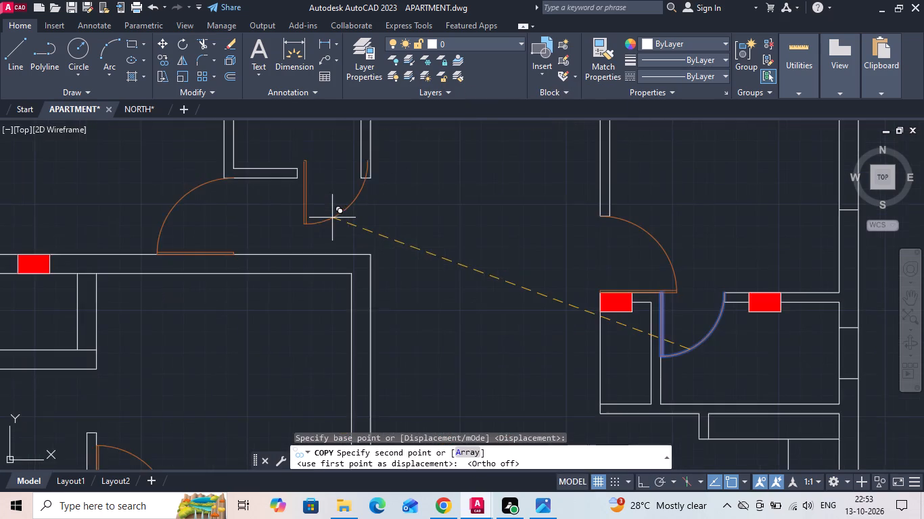
{"action": "middle_click_drag", "start_coordinate": [340, 242], "coordinate": [377, 398]}
{"action": "left_click", "coordinate": [465, 353]}
{"action": "key", "text": "Escape"}
Mirror the copied toilet door about a horizontal line, keeping the source, and delete the source door.
{"action": "left_click", "coordinate": [501, 370]}
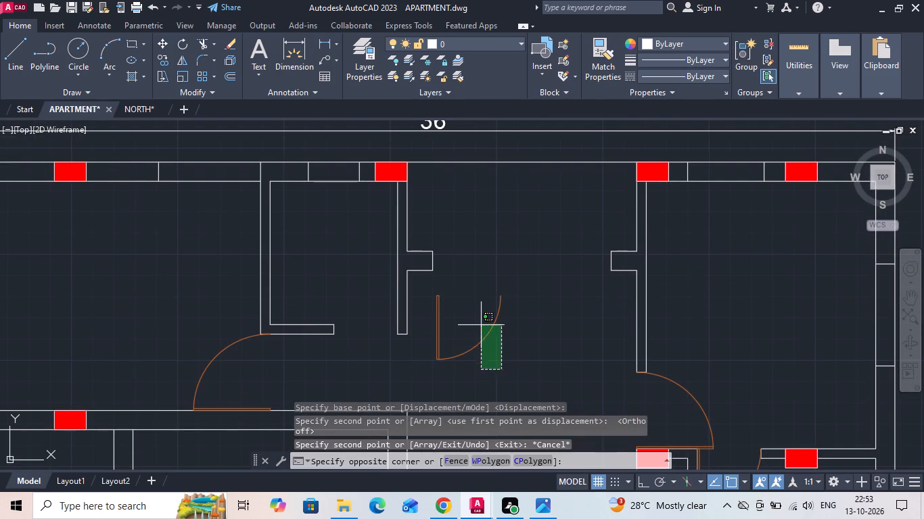
{"action": "left_click", "coordinate": [481, 325]}
{"action": "type", "text": "MI"}
{"action": "key", "text": "space"}
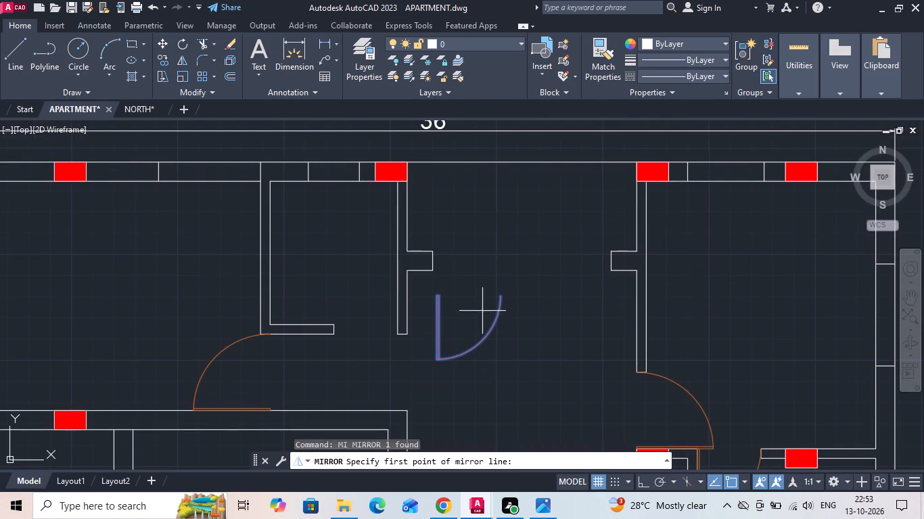
{"action": "left_click", "coordinate": [483, 310]}
{"action": "key", "text": "F8"}
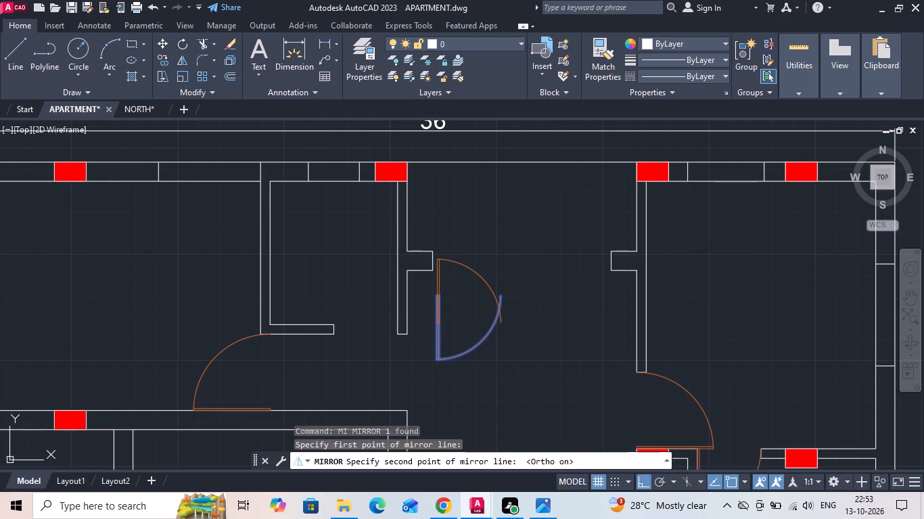
{"action": "left_click", "coordinate": [168, 323]}
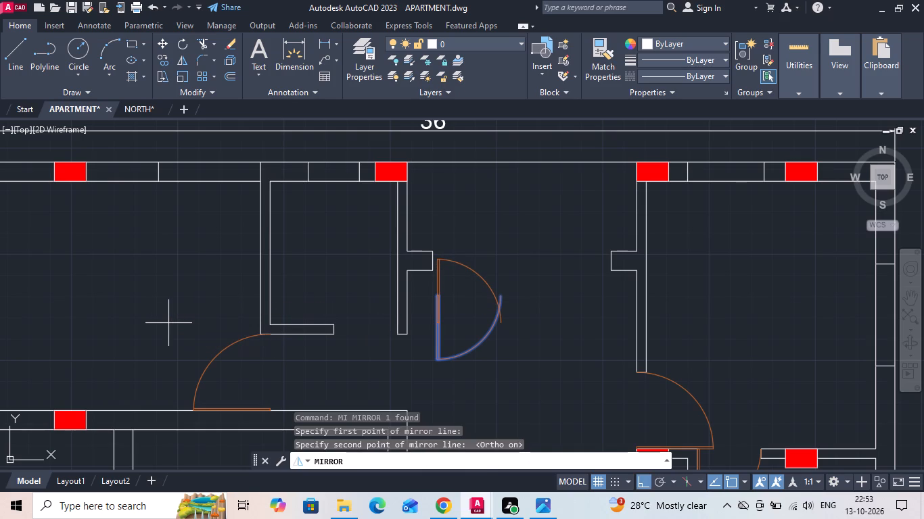
{"action": "key", "text": "n"}
{"action": "key", "text": "space"}
{"action": "left_click_drag", "start_coordinate": [466, 340], "coordinate": [457, 373]}
{"action": "left_click", "coordinate": [457, 373]}
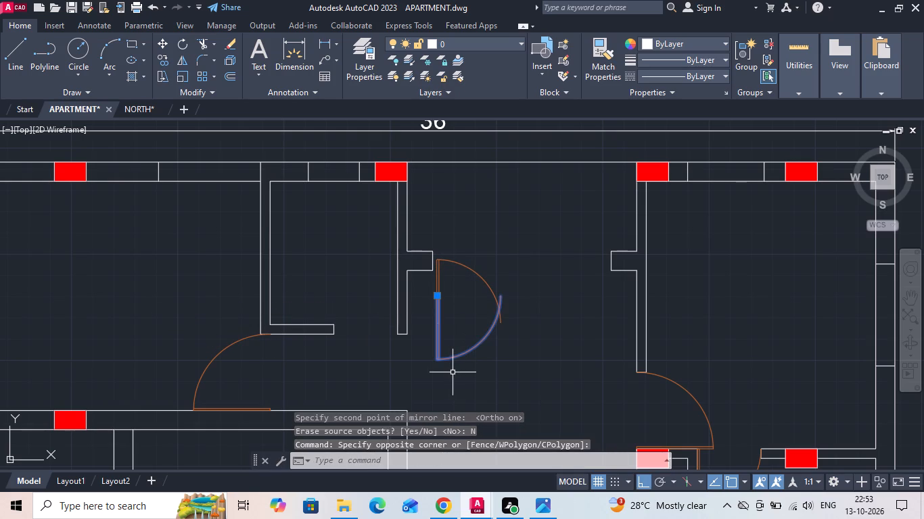
{"action": "key", "text": "Delete"}
Mirror the remaining toilet door in the living/dining area about a vertical line, erasing the source.
{"action": "left_click", "coordinate": [519, 322]}
{"action": "left_click", "coordinate": [484, 276]}
{"action": "type", "text": "MI"}
{"action": "key", "text": "space"}
{"action": "left_click_drag", "start_coordinate": [484, 276], "coordinate": [480, 318]}
{"action": "left_click", "coordinate": [471, 361]}
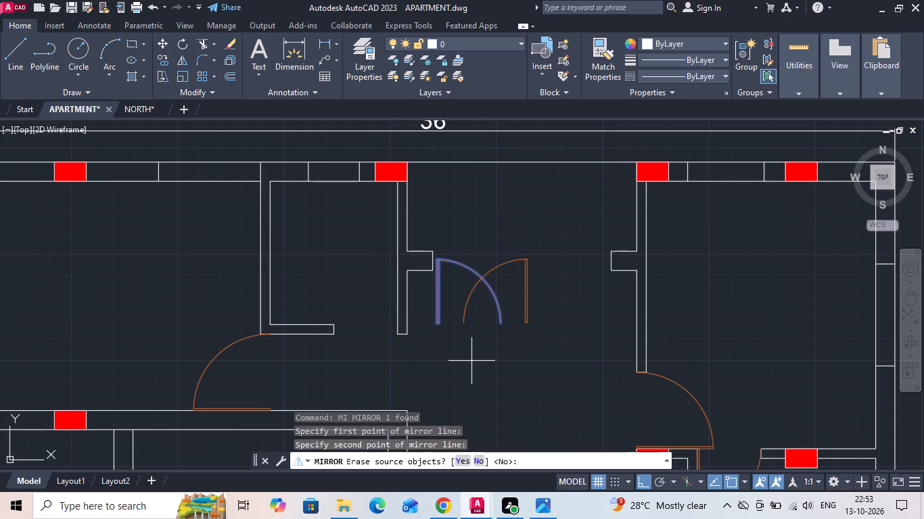
{"action": "type", "text": "Y"}
{"action": "key", "text": "space"}
Move the mirrored door into unit C's bedroom toilet doorway, with its arc end at the toilet's wall-end corner.
{"action": "left_click_drag", "start_coordinate": [484, 350], "coordinate": [482, 336]}
{"action": "left_click", "coordinate": [459, 288]}
{"action": "right_click", "coordinate": [459, 288]}
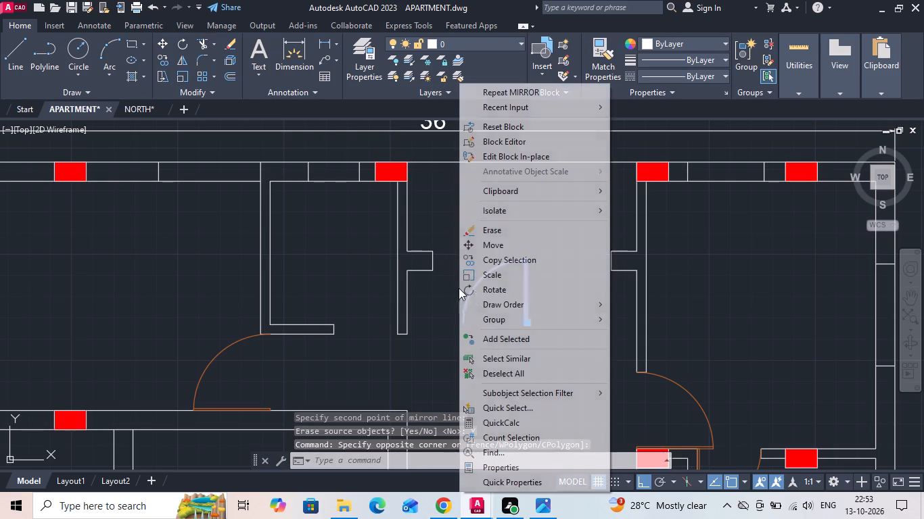
{"action": "left_click", "coordinate": [512, 249]}
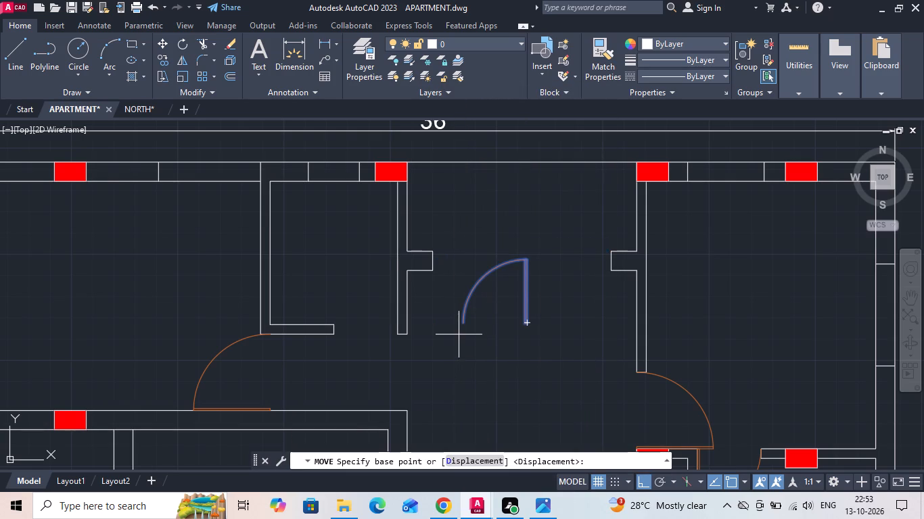
{"action": "left_click", "coordinate": [461, 323]}
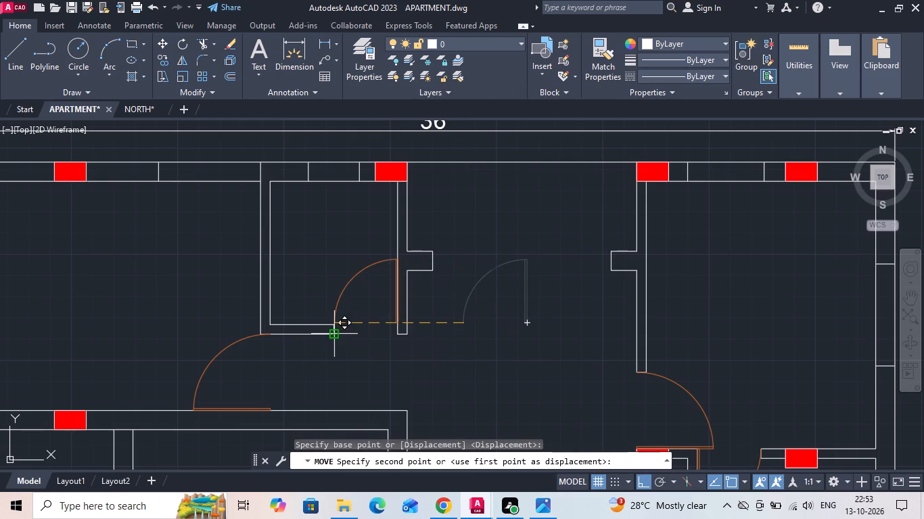
{"action": "left_click", "coordinate": [336, 336]}
Draw a horizontal line from the upper end corner of unit A's stair-side wall across the entrance opening and through unit B's column.
{"action": "scroll", "coordinate": [365, 295], "scroll_direction": "down", "scroll_amount": 3}
{"action": "middle_click_drag", "start_coordinate": [362, 335], "coordinate": [386, 259]}
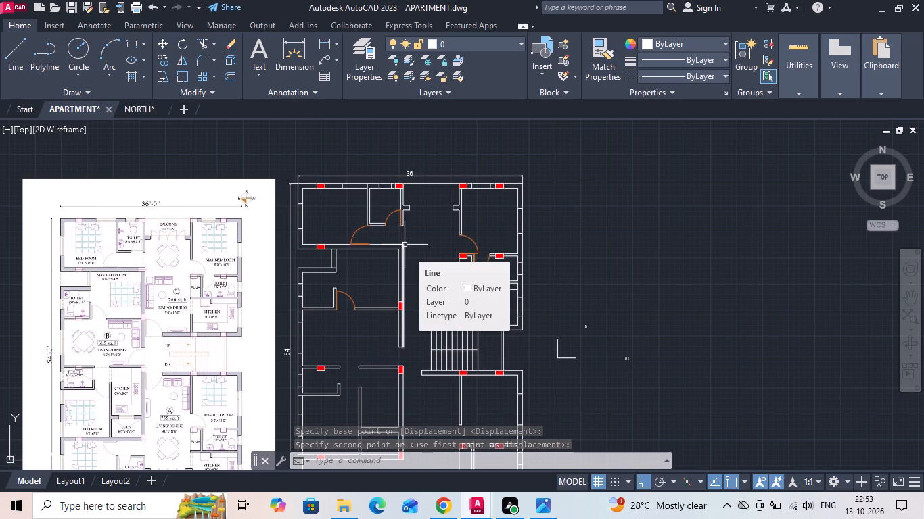
{"action": "scroll", "coordinate": [358, 407], "scroll_direction": "up", "scroll_amount": 1}
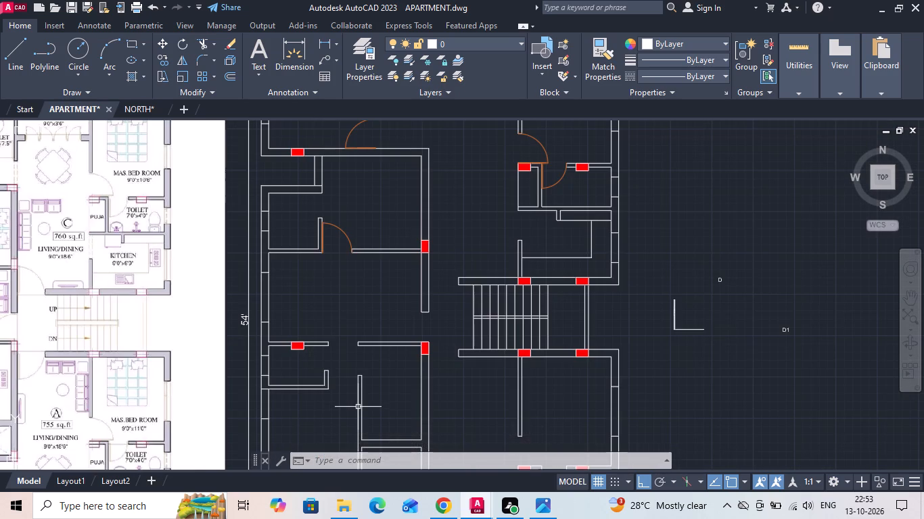
{"action": "scroll", "coordinate": [432, 389], "scroll_direction": "up", "scroll_amount": 1}
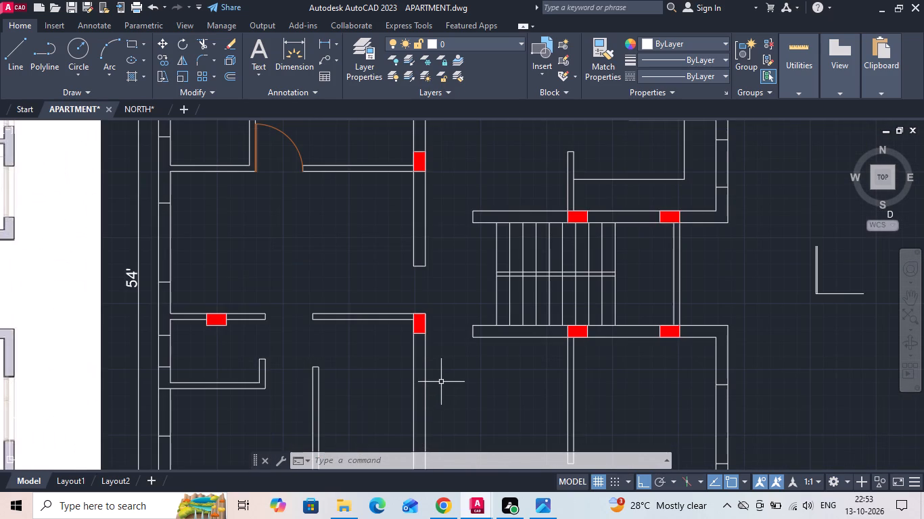
{"action": "key", "text": "l"}
{"action": "key", "text": "space"}
{"action": "scroll", "coordinate": [460, 349], "scroll_direction": "up", "scroll_amount": 2}
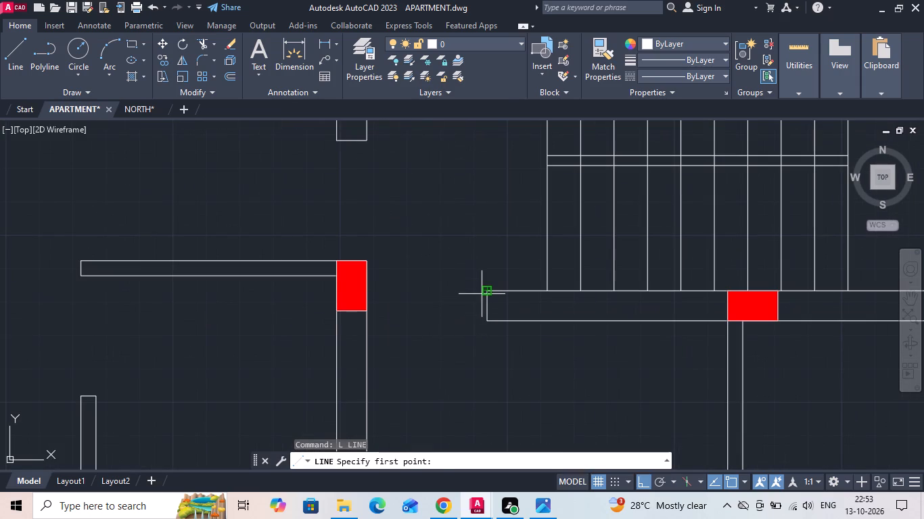
{"action": "left_click", "coordinate": [482, 294]}
{"action": "left_click", "coordinate": [233, 327]}
{"action": "key", "text": "Escape"}
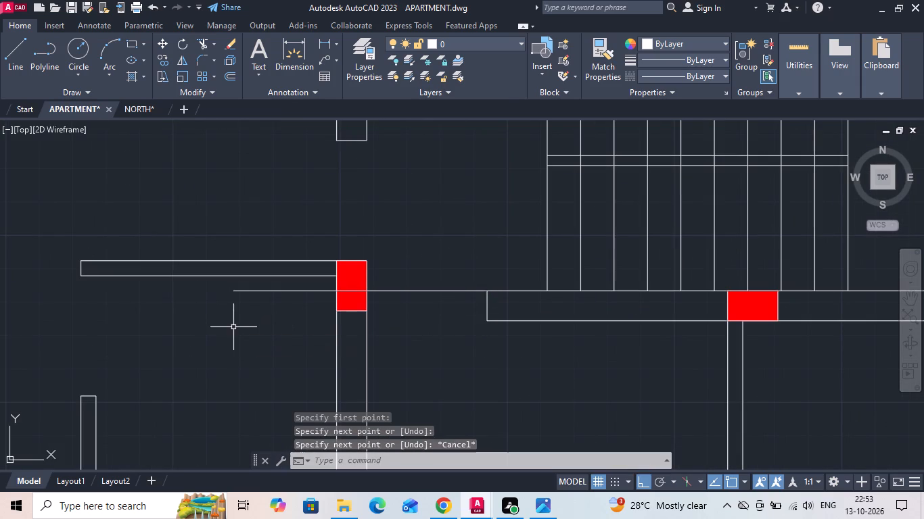
Measure the distance from the horizontal line to the upper corner of unit B's column at the entrance.
{"action": "scroll", "coordinate": [573, 264], "scroll_direction": "down", "scroll_amount": 2}
{"action": "scroll", "coordinate": [599, 339], "scroll_direction": "down", "scroll_amount": 1}
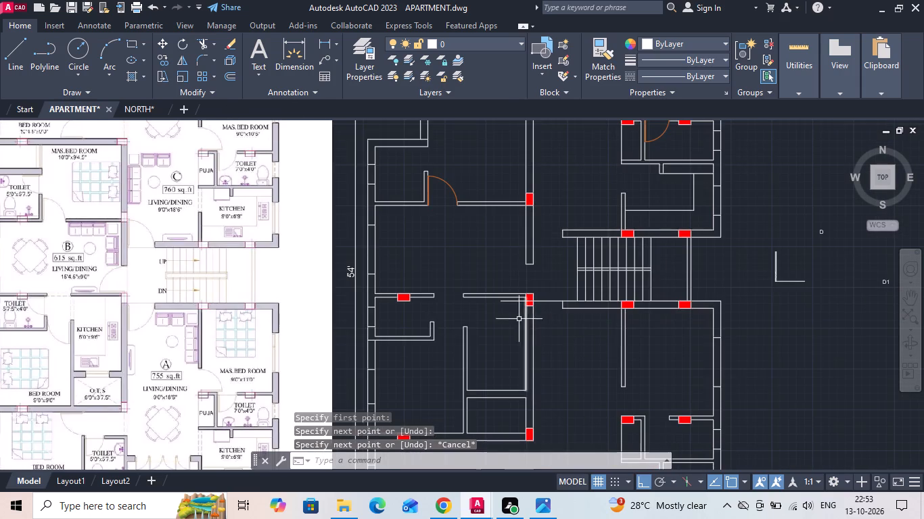
{"action": "scroll", "coordinate": [135, 298], "scroll_direction": "up", "scroll_amount": 2}
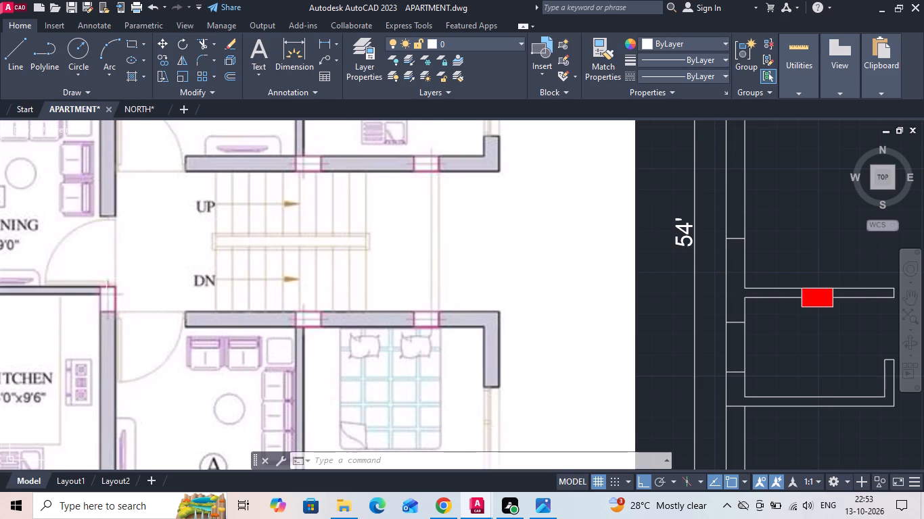
{"action": "scroll", "coordinate": [112, 315], "scroll_direction": "down", "scroll_amount": 2}
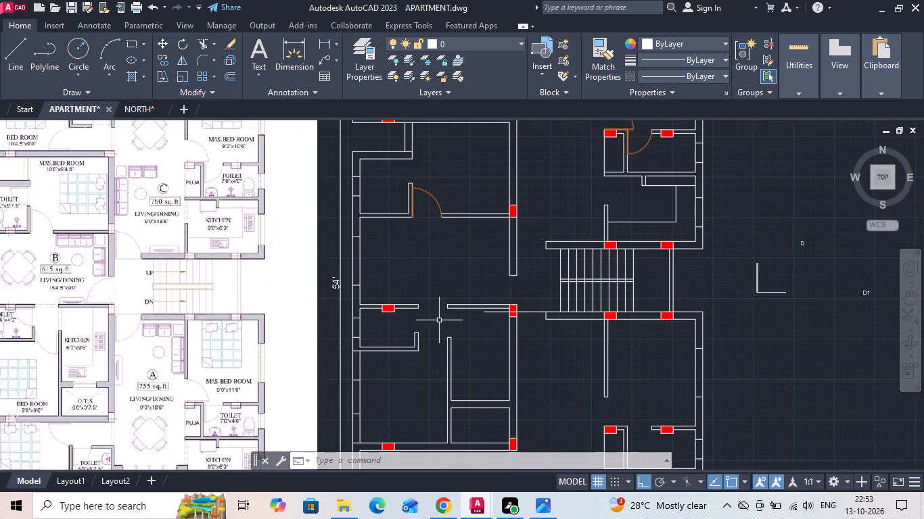
{"action": "scroll", "coordinate": [486, 326], "scroll_direction": "up", "scroll_amount": 2}
{"action": "scroll", "coordinate": [549, 290], "scroll_direction": "up", "scroll_amount": 2}
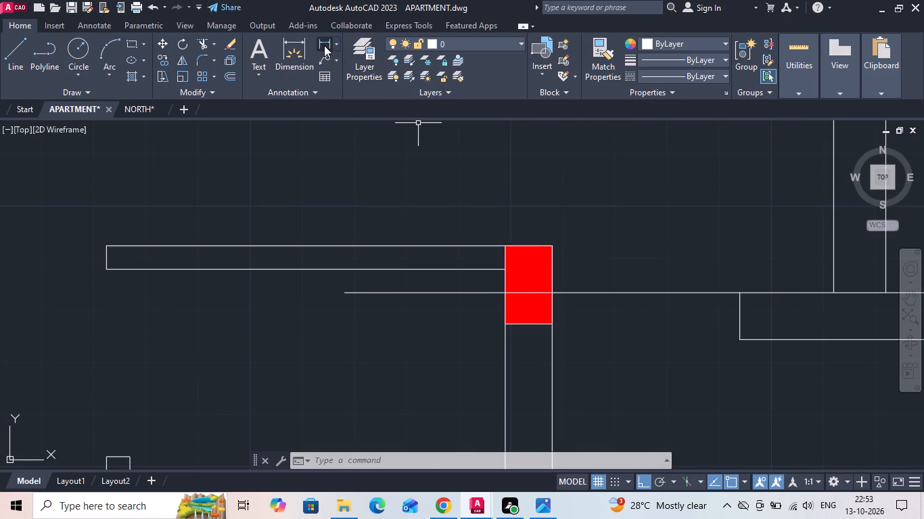
{"action": "left_click", "coordinate": [324, 45]}
{"action": "left_click", "coordinate": [504, 292]}
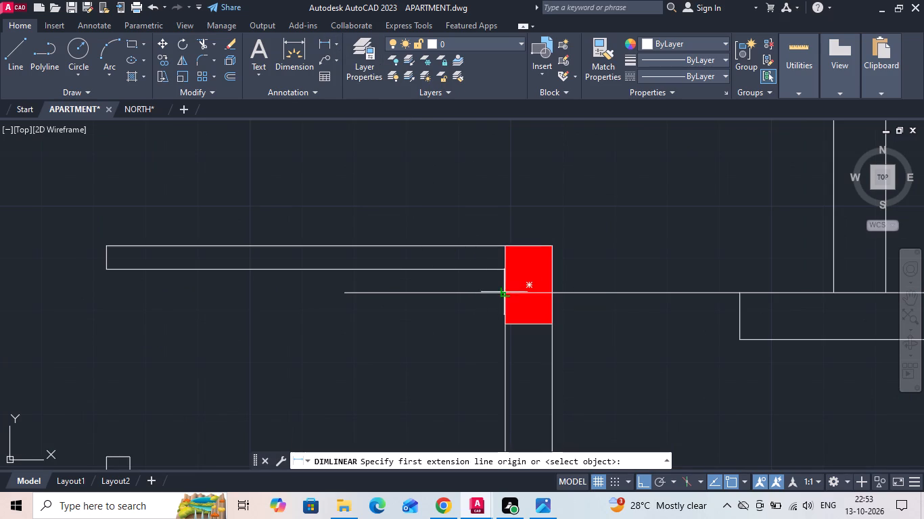
{"action": "left_click", "coordinate": [509, 250]}
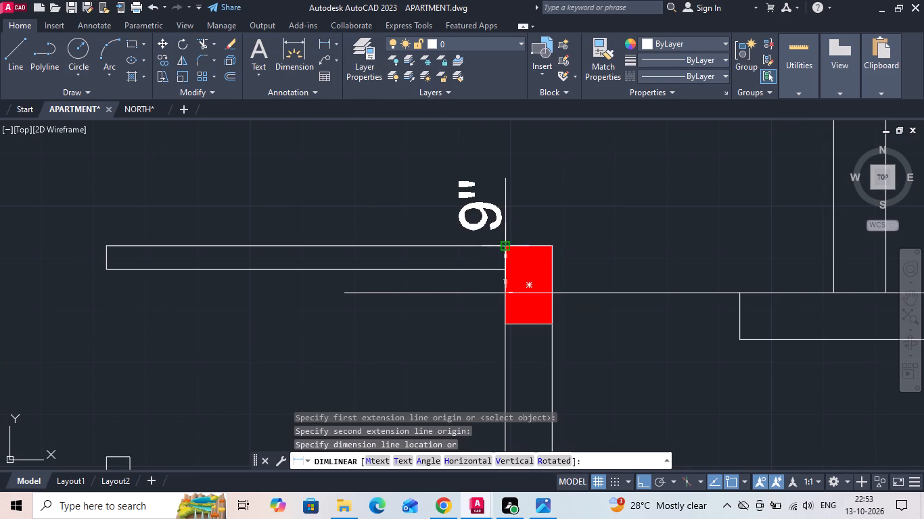
{"action": "key", "text": "Escape"}
Examine the reference plan around the staircase and the entrances of units A and B, comparing it with the drawn walls.
{"action": "scroll", "coordinate": [531, 298], "scroll_direction": "down", "scroll_amount": 4}
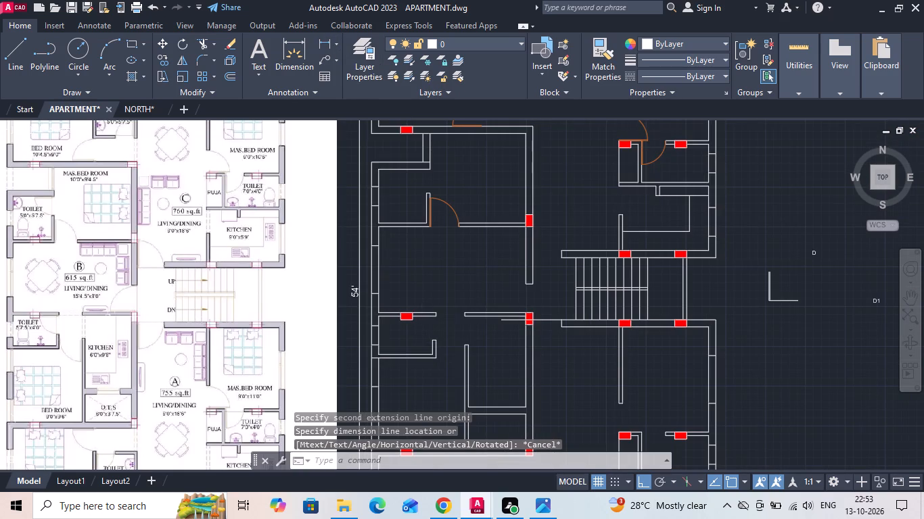
{"action": "scroll", "coordinate": [106, 317], "scroll_direction": "up", "scroll_amount": 1}
{"action": "scroll", "coordinate": [193, 341], "scroll_direction": "up", "scroll_amount": 2}
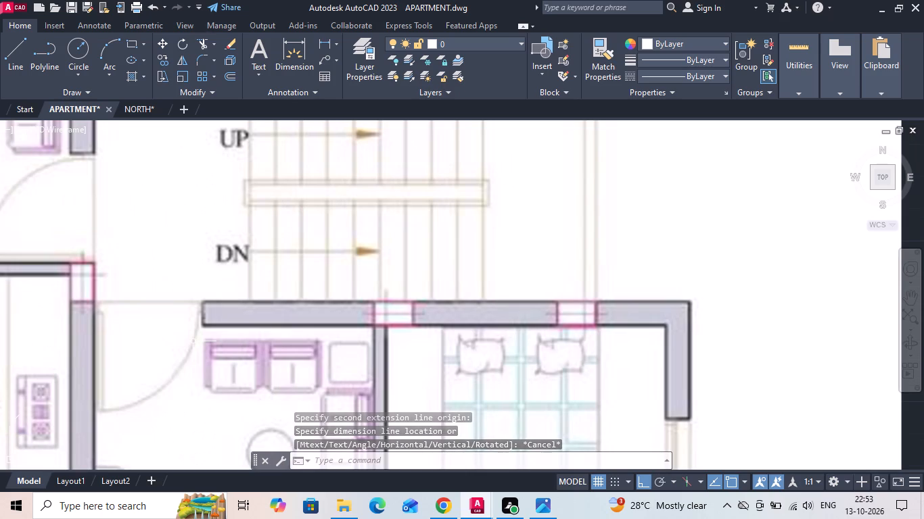
{"action": "scroll", "coordinate": [116, 299], "scroll_direction": "down", "scroll_amount": 2}
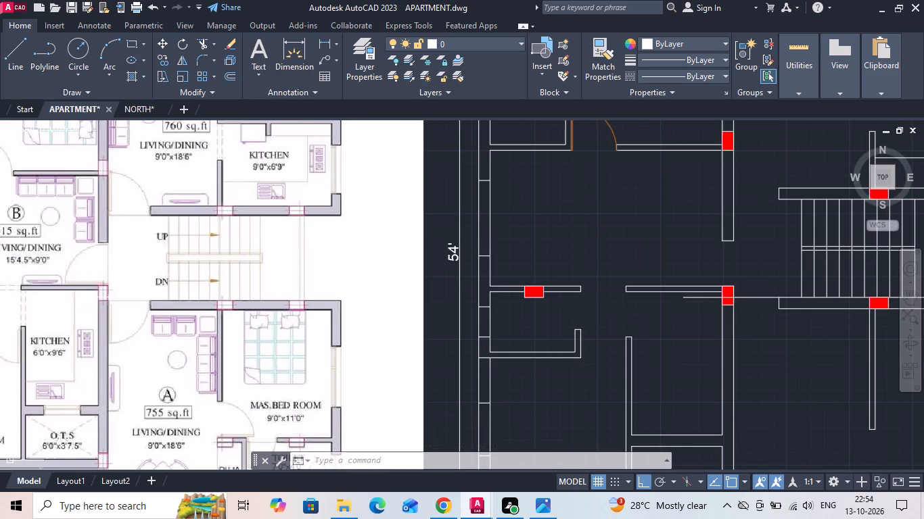
{"action": "key", "text": "Escape"}
{"action": "scroll", "coordinate": [114, 287], "scroll_direction": "down", "scroll_amount": 1}
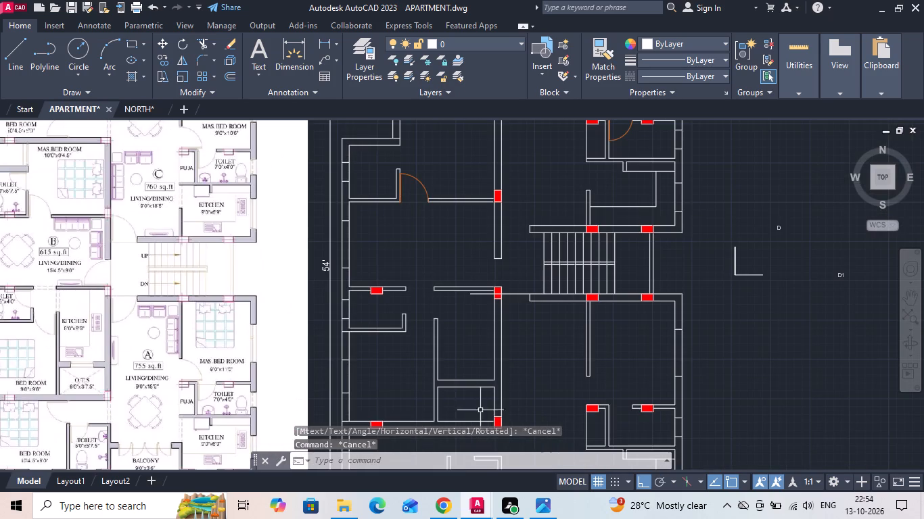
{"action": "middle_click_drag", "start_coordinate": [501, 404], "coordinate": [492, 315]}
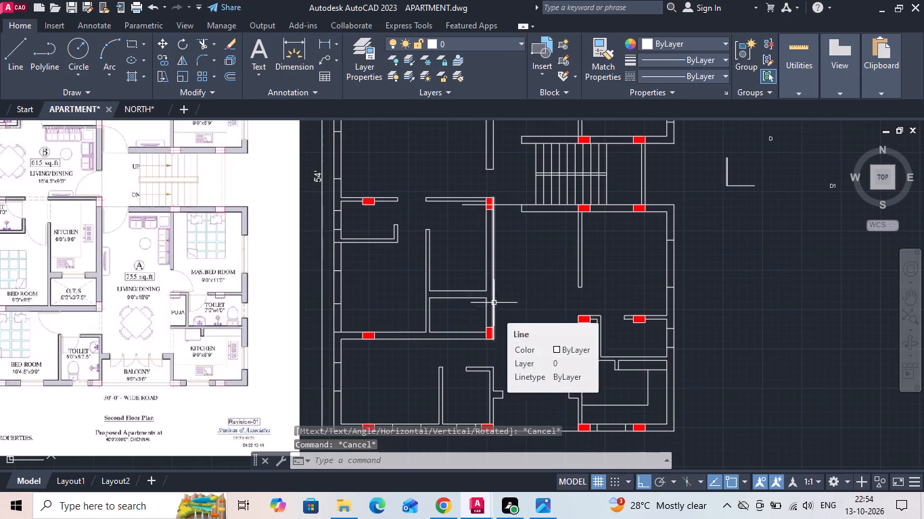
{"action": "scroll", "coordinate": [492, 351], "scroll_direction": "down", "scroll_amount": 1}
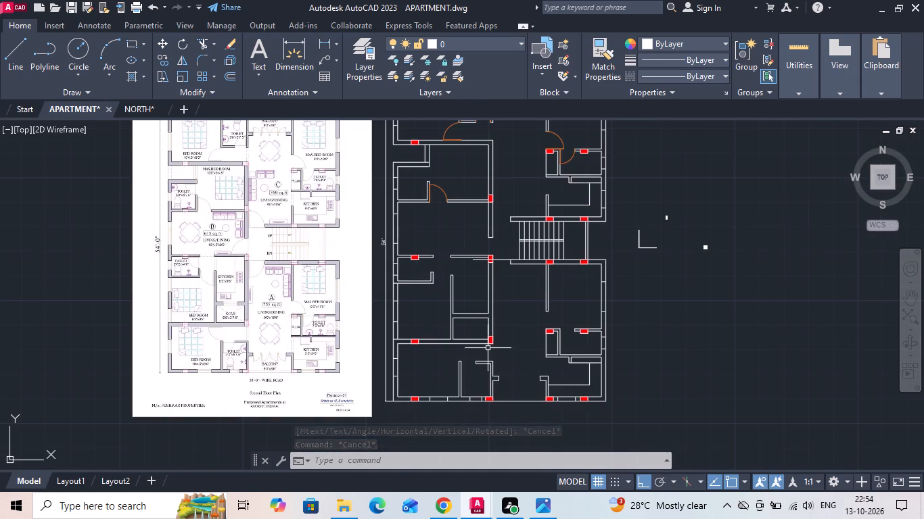
Copy unit C's bedroom toilet door to the open area beside unit B's toilet below the living/dining room.
{"action": "middle_click_drag", "start_coordinate": [423, 304], "coordinate": [423, 395]}
{"action": "left_click", "coordinate": [478, 204]}
{"action": "right_click", "coordinate": [478, 204]}
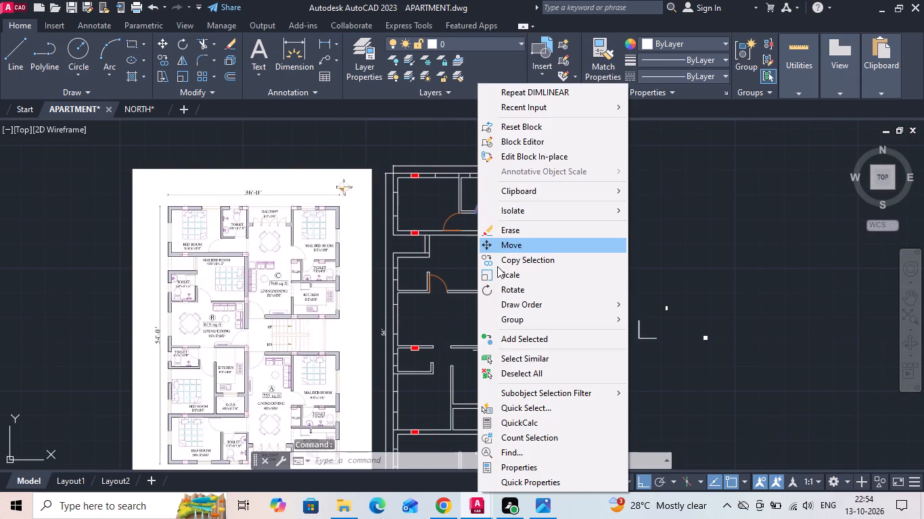
{"action": "left_click", "coordinate": [497, 266]}
{"action": "left_click", "coordinate": [499, 227]}
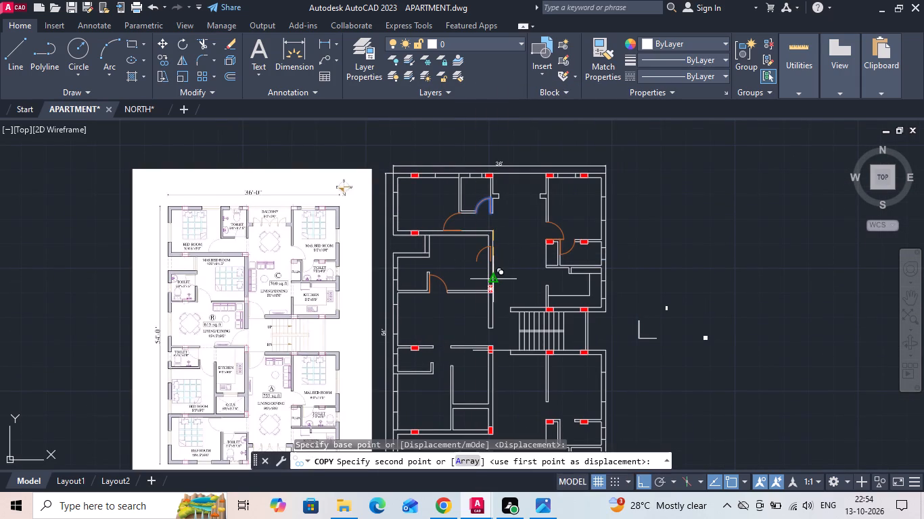
{"action": "key", "text": "F8"}
{"action": "scroll", "coordinate": [399, 299], "scroll_direction": "up", "scroll_amount": 1}
{"action": "scroll", "coordinate": [490, 390], "scroll_direction": "up", "scroll_amount": 1}
{"action": "middle_click_drag", "start_coordinate": [478, 408], "coordinate": [478, 316]}
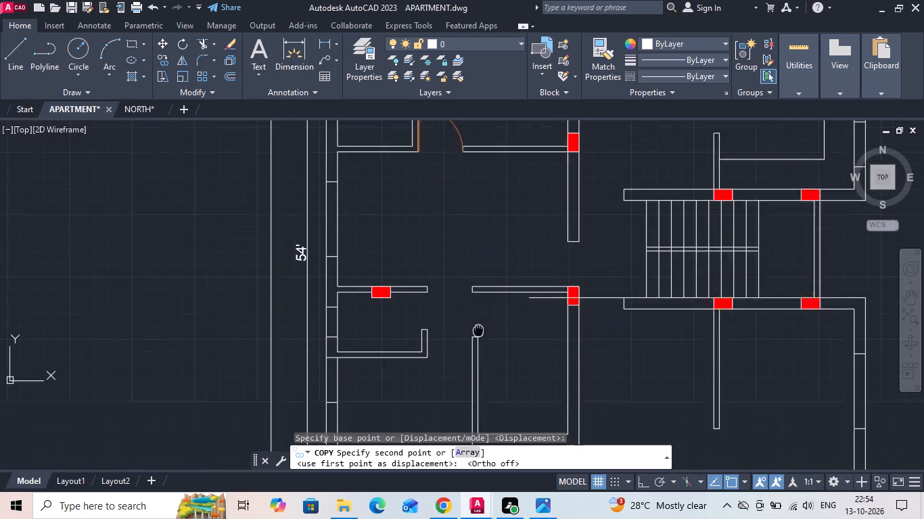
{"action": "middle_click_drag", "start_coordinate": [478, 316], "coordinate": [479, 282]}
{"action": "scroll", "coordinate": [480, 349], "scroll_direction": "up", "scroll_amount": 1}
{"action": "left_click", "coordinate": [439, 387]}
{"action": "key", "text": "Escape"}
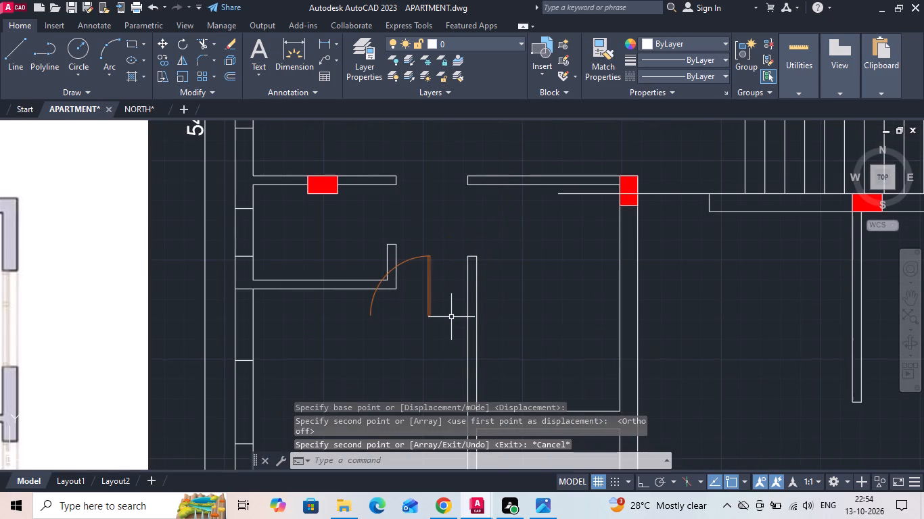
Rotate the copied toilet door 90 degrees counterclockwise so its leaf is horizontal and its arc swings below it.
{"action": "left_click", "coordinate": [451, 316]}
{"action": "left_click", "coordinate": [388, 311]}
{"action": "right_click", "coordinate": [388, 311]}
{"action": "left_click", "coordinate": [425, 293]}
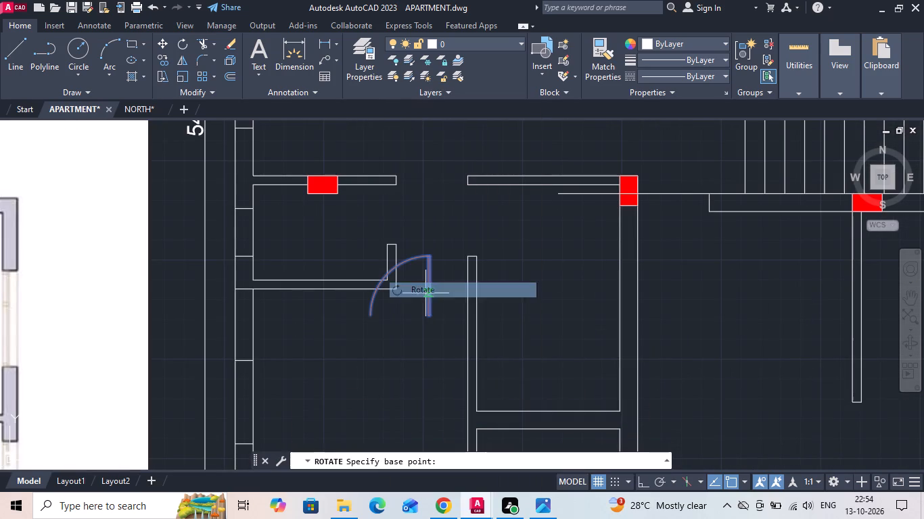
{"action": "key", "text": "F8"}
{"action": "left_click", "coordinate": [382, 339]}
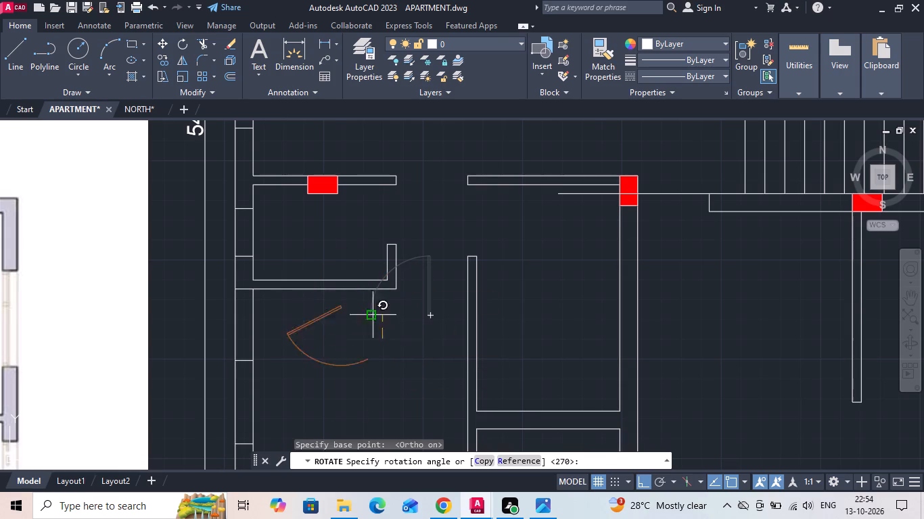
{"action": "scroll", "coordinate": [396, 346], "scroll_direction": "up", "scroll_amount": 1}
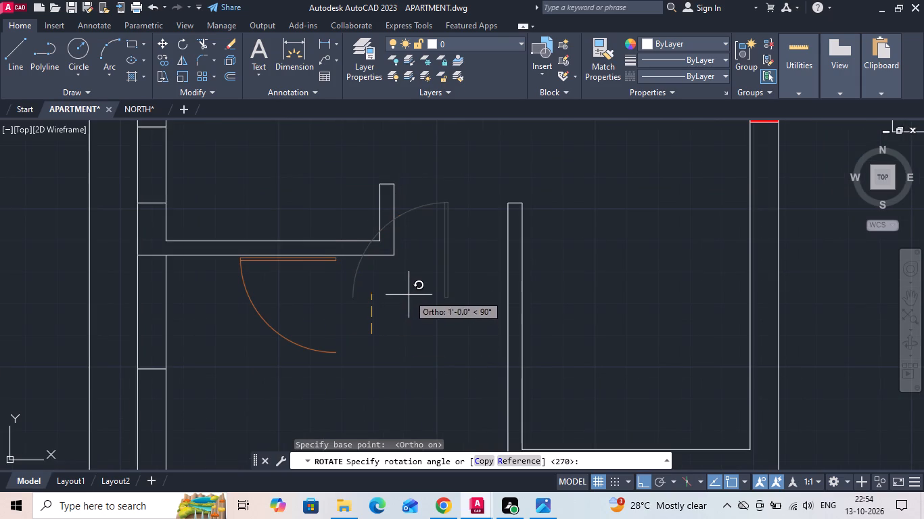
{"action": "left_click", "coordinate": [325, 199]}
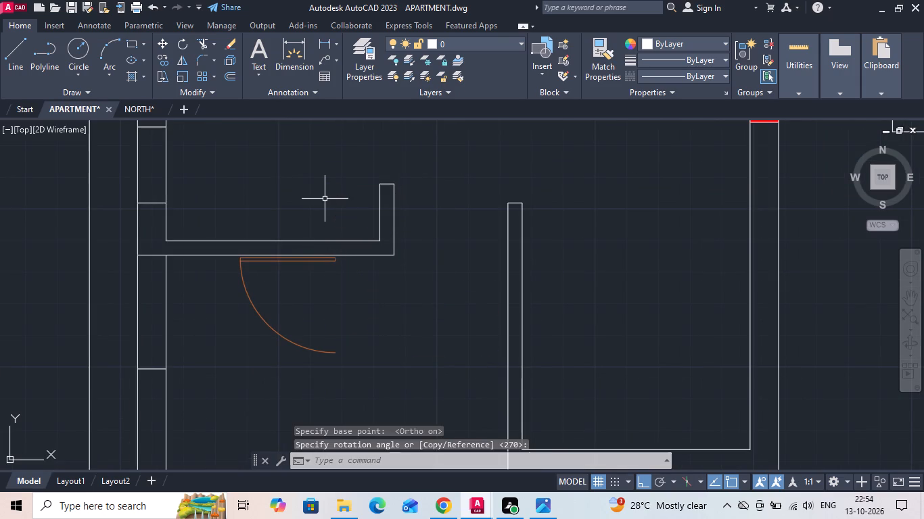
Move the rotated door into unit B's lower toilet doorway, with its arc end at the outer corner of the toilet's short wall end.
{"action": "left_click_drag", "start_coordinate": [365, 333], "coordinate": [354, 353]}
{"action": "left_click", "coordinate": [304, 370]}
{"action": "right_click", "coordinate": [304, 370]}
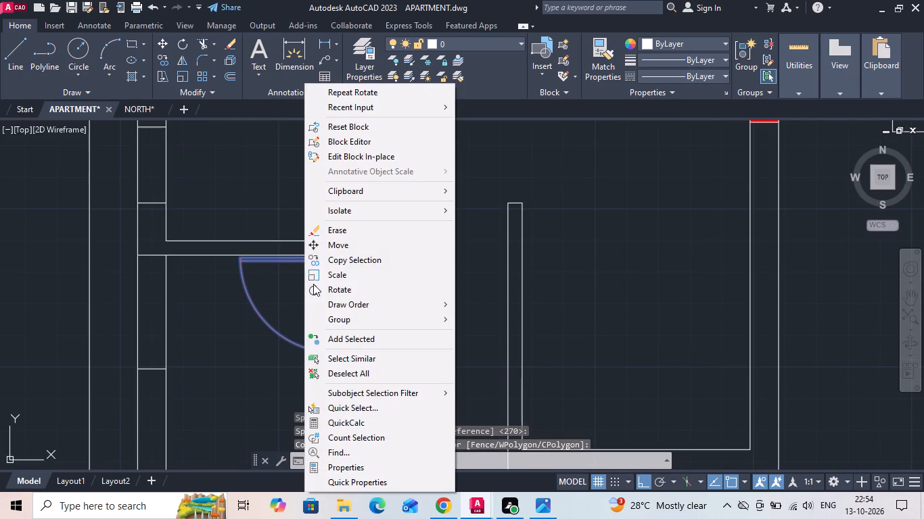
{"action": "left_click", "coordinate": [333, 251]}
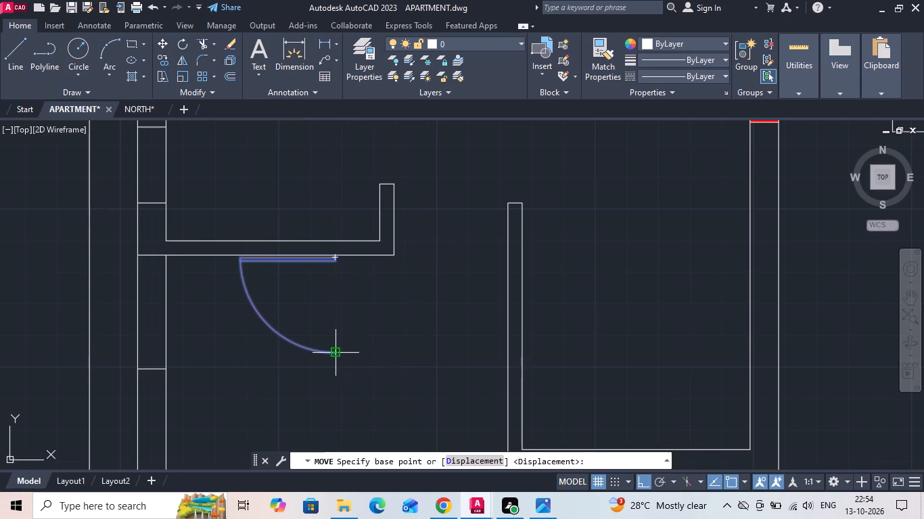
{"action": "left_click", "coordinate": [336, 355]}
{"action": "scroll", "coordinate": [352, 381], "scroll_direction": "down", "scroll_amount": 1}
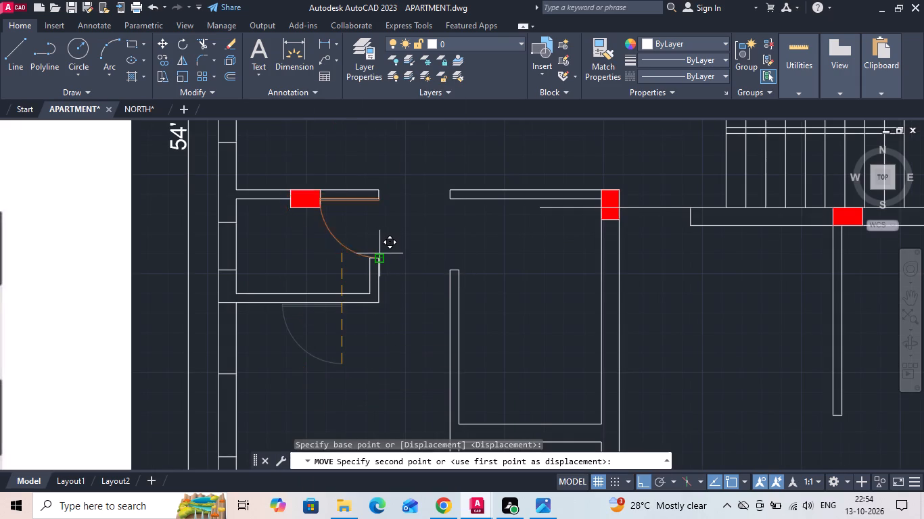
{"action": "left_click", "coordinate": [379, 253]}
{"action": "key", "text": "Escape"}
{"action": "scroll", "coordinate": [386, 291], "scroll_direction": "down", "scroll_amount": 1}
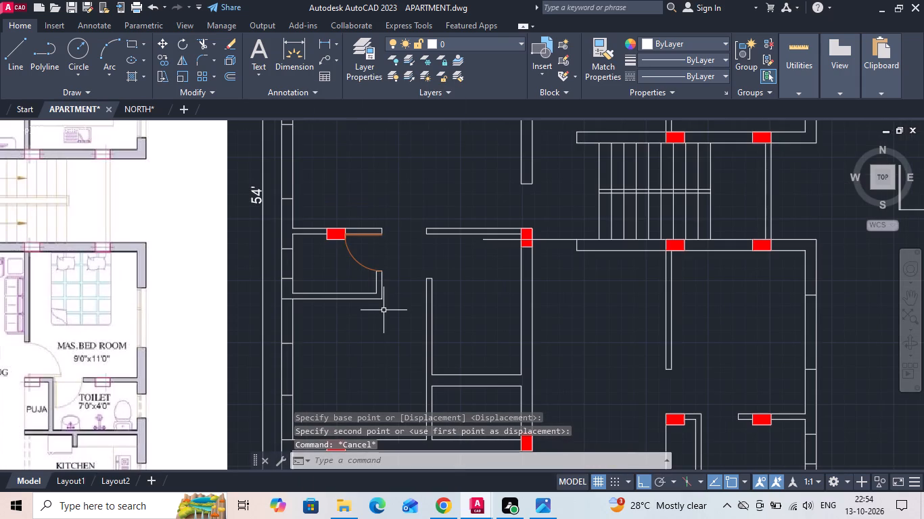
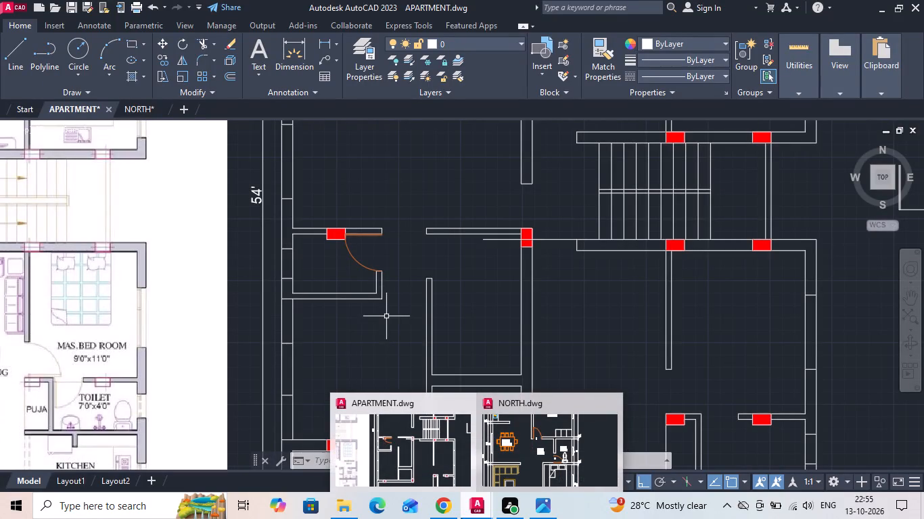
Delete the stray horizontal line running from unit B's upper corner column to the wall below the staircase.
{"action": "key", "text": "Escape"}
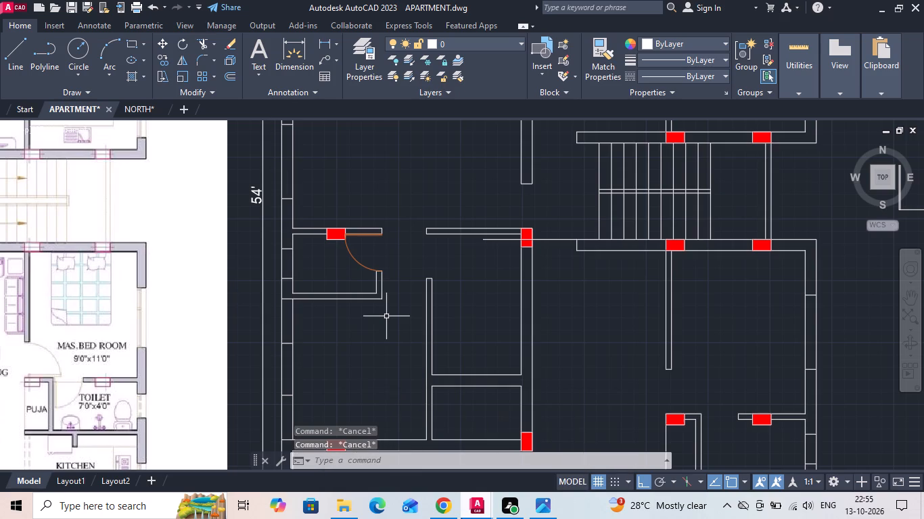
{"action": "left_click", "coordinate": [545, 257]}
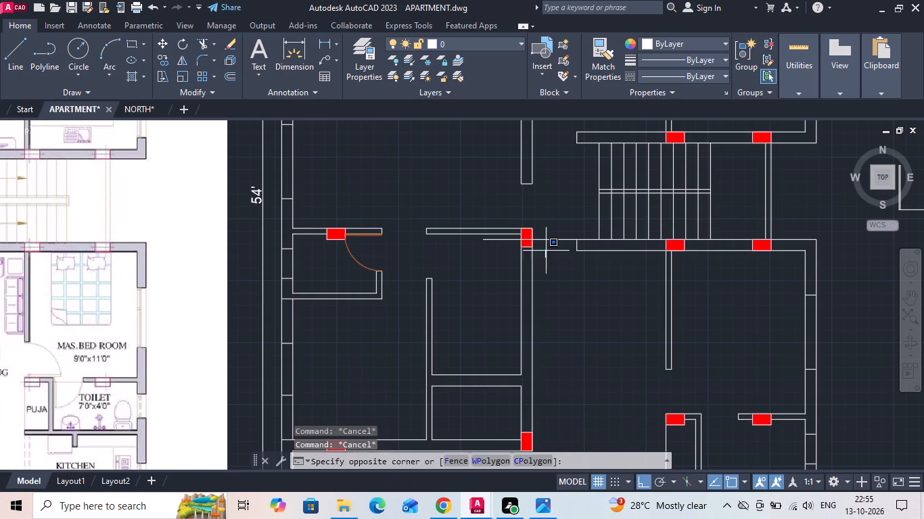
{"action": "left_click", "coordinate": [547, 232]}
{"action": "left_click", "coordinate": [547, 236]}
{"action": "left_click", "coordinate": [550, 242]}
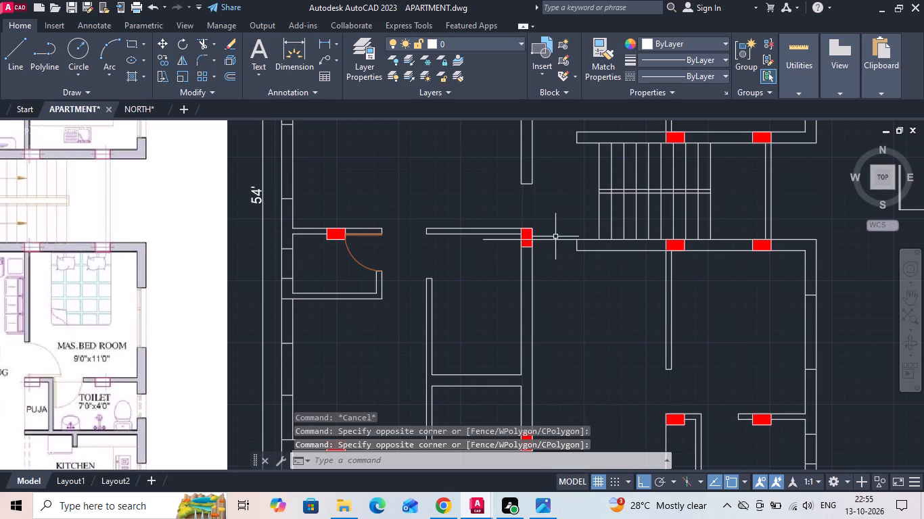
{"action": "left_click", "coordinate": [555, 237]}
{"action": "left_click", "coordinate": [548, 251]}
{"action": "key", "text": "Delete"}
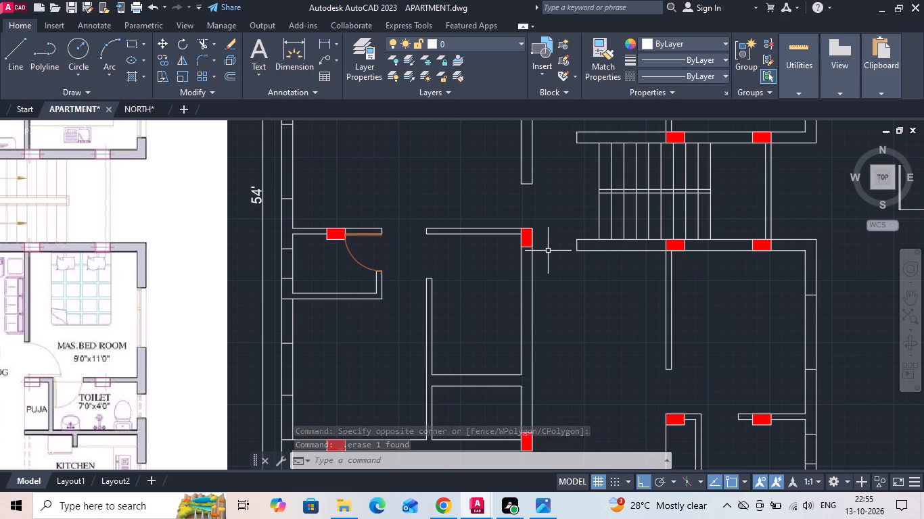
{"action": "key", "text": "Escape"}
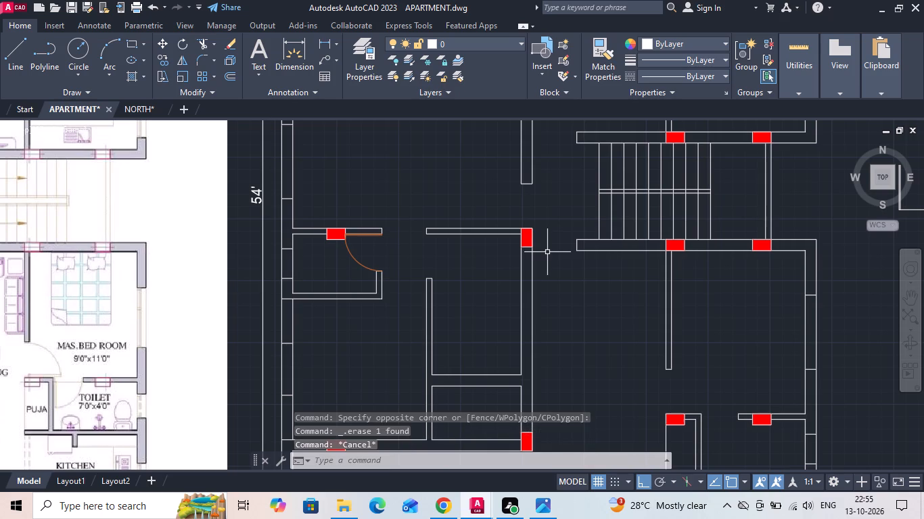
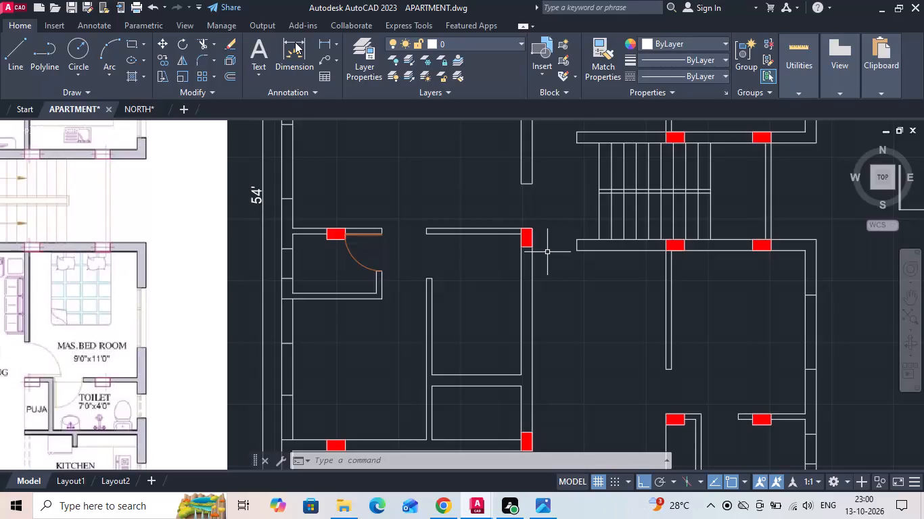
Save the apartment drawing.
{"action": "key", "text": "Escape"}
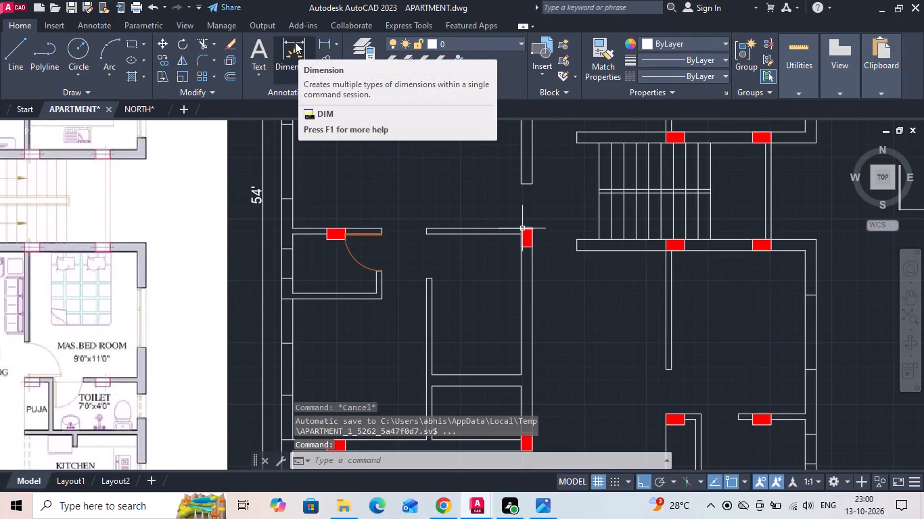
{"action": "key", "text": "ctrl+s"}
{"action": "key", "text": "ctrl+s"}
{"action": "key", "text": "ctrl+s"}
{"action": "key", "text": "ctrl+s"}
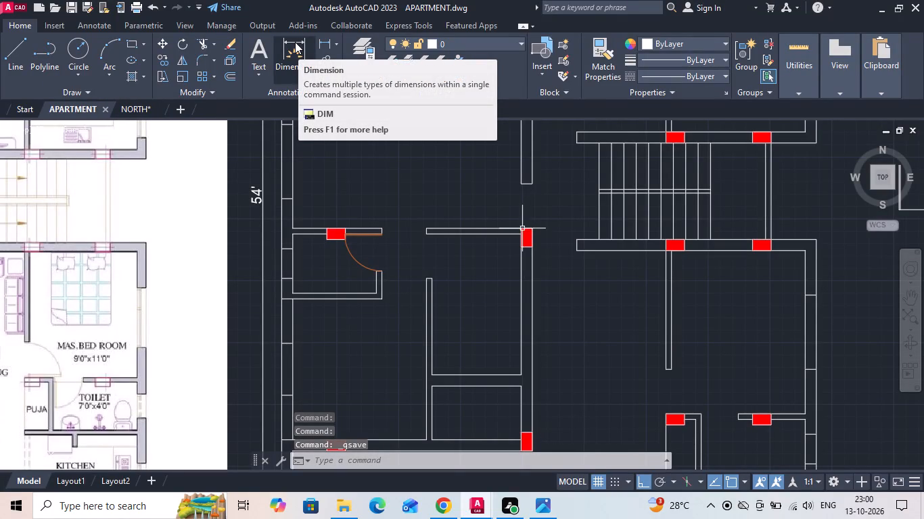
{"action": "key", "text": "ctrl+s"}
{"action": "key", "text": "ctrl+s"}
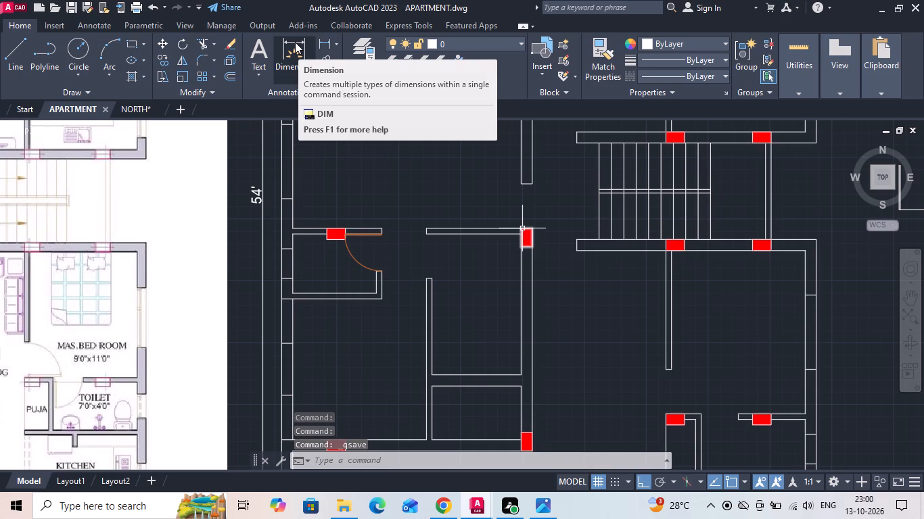
{"action": "key", "text": "Escape"}
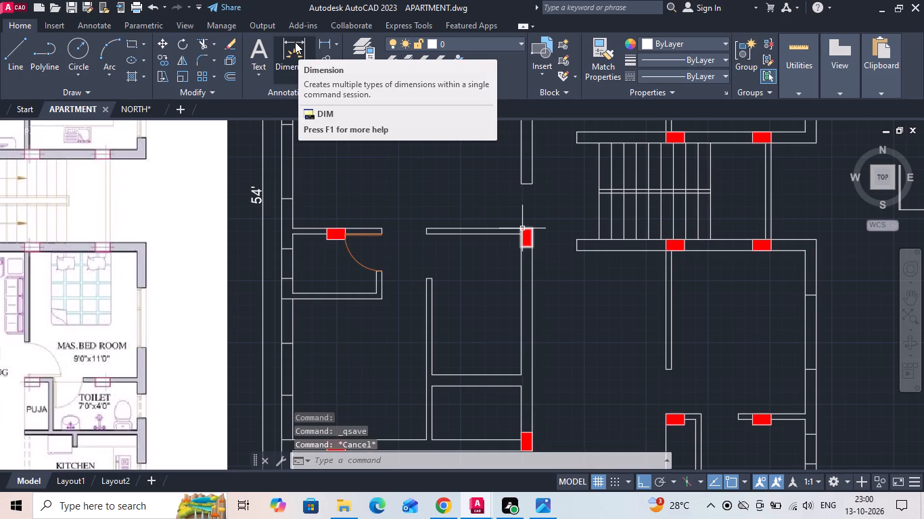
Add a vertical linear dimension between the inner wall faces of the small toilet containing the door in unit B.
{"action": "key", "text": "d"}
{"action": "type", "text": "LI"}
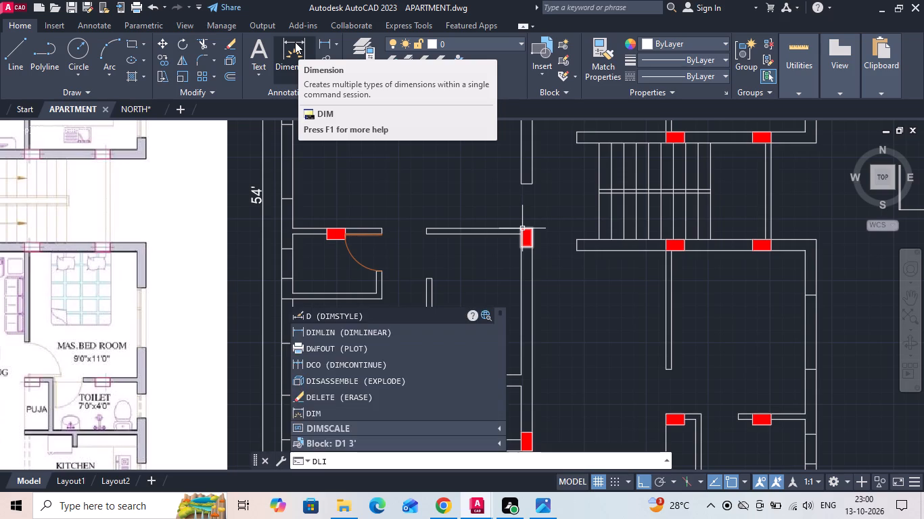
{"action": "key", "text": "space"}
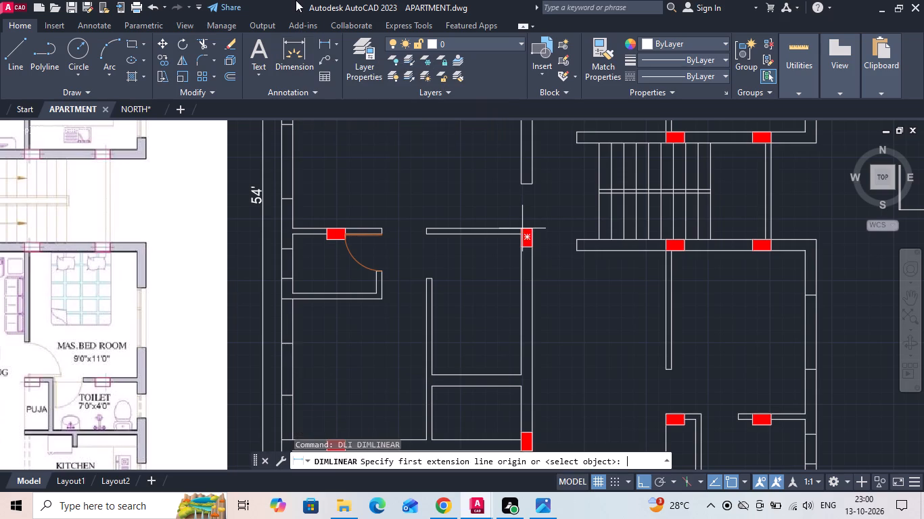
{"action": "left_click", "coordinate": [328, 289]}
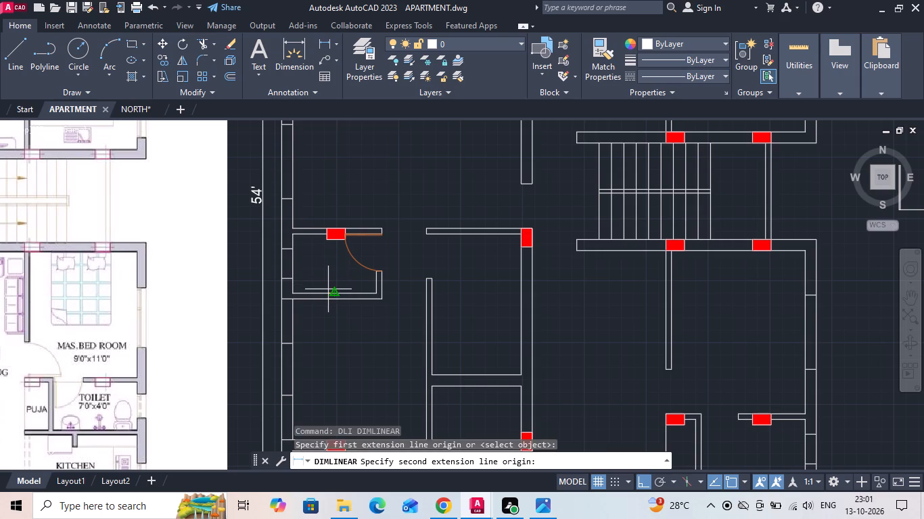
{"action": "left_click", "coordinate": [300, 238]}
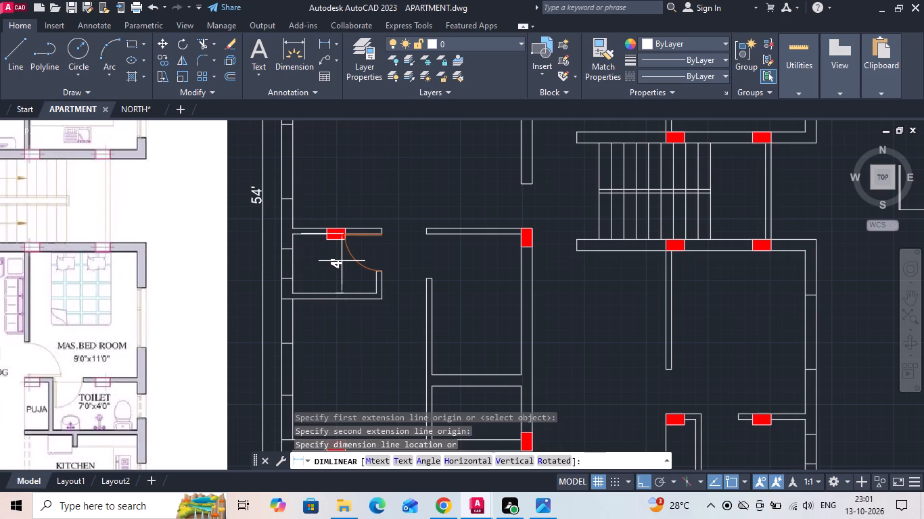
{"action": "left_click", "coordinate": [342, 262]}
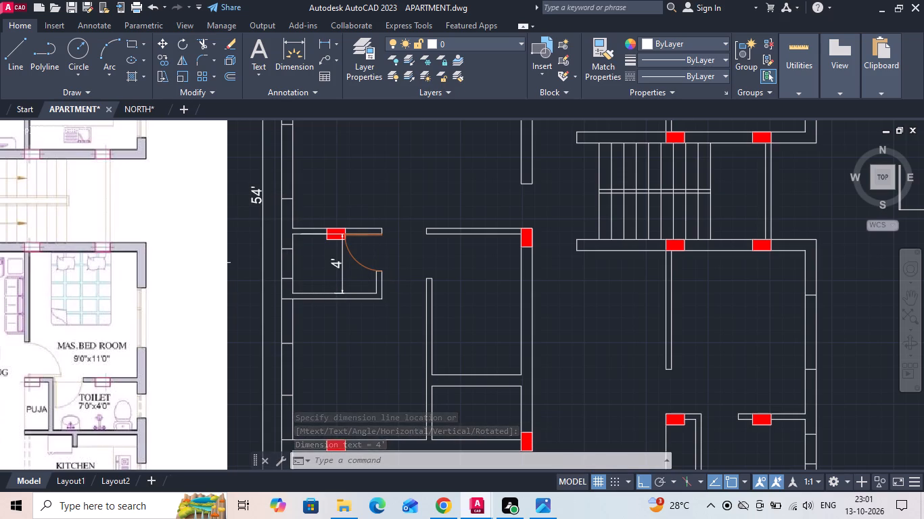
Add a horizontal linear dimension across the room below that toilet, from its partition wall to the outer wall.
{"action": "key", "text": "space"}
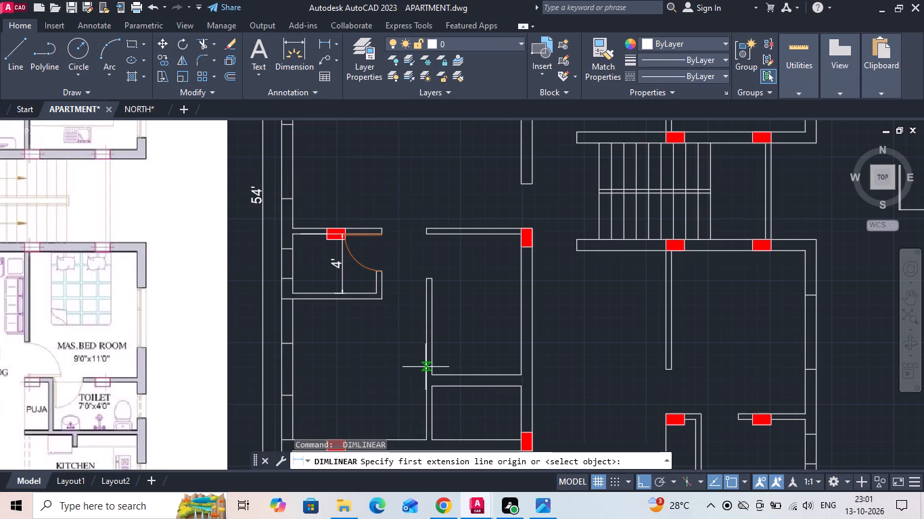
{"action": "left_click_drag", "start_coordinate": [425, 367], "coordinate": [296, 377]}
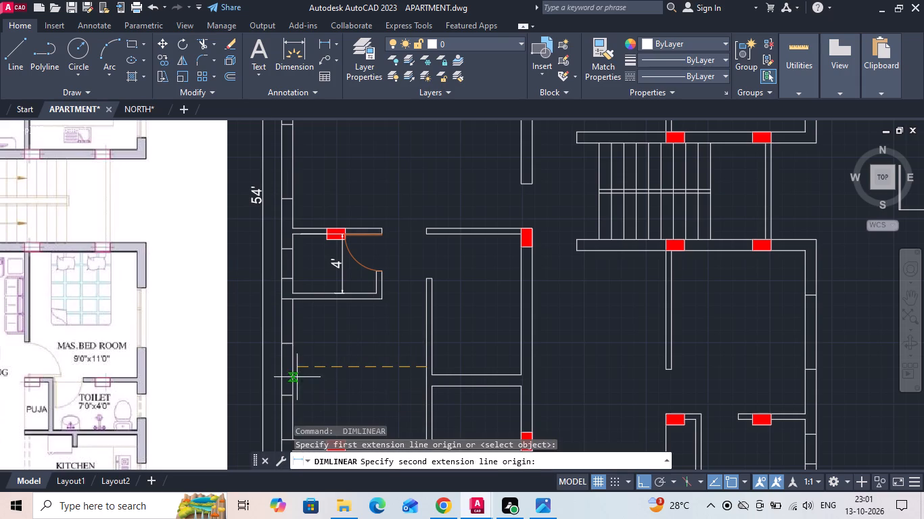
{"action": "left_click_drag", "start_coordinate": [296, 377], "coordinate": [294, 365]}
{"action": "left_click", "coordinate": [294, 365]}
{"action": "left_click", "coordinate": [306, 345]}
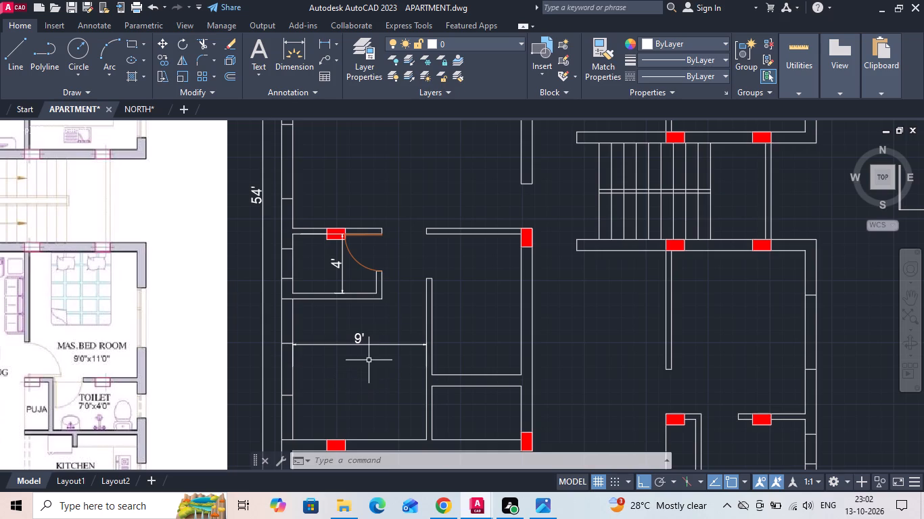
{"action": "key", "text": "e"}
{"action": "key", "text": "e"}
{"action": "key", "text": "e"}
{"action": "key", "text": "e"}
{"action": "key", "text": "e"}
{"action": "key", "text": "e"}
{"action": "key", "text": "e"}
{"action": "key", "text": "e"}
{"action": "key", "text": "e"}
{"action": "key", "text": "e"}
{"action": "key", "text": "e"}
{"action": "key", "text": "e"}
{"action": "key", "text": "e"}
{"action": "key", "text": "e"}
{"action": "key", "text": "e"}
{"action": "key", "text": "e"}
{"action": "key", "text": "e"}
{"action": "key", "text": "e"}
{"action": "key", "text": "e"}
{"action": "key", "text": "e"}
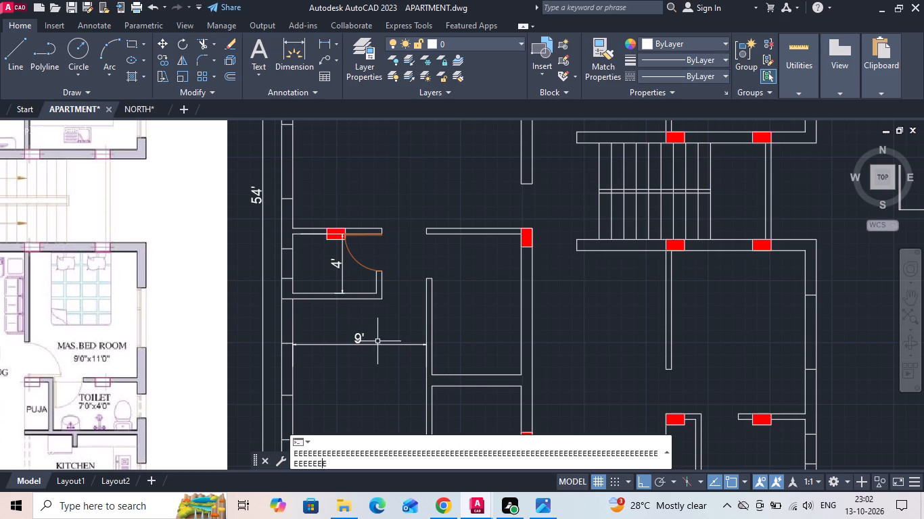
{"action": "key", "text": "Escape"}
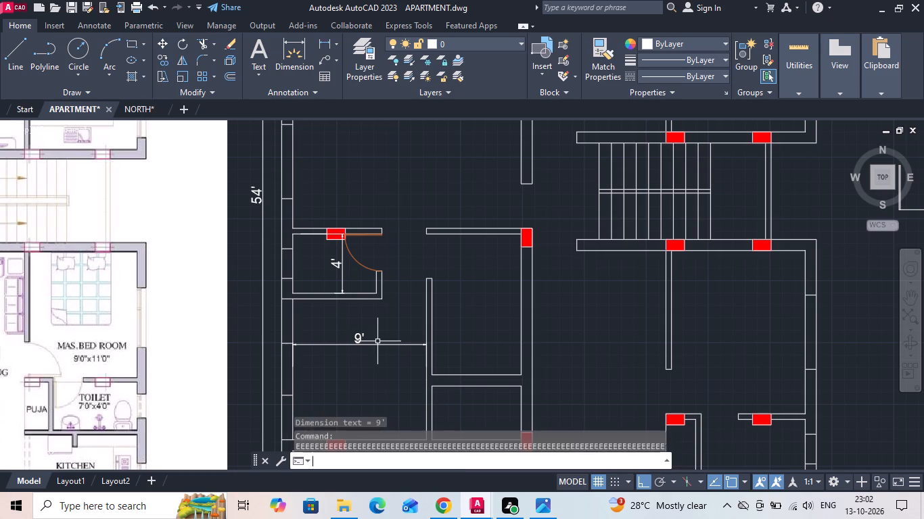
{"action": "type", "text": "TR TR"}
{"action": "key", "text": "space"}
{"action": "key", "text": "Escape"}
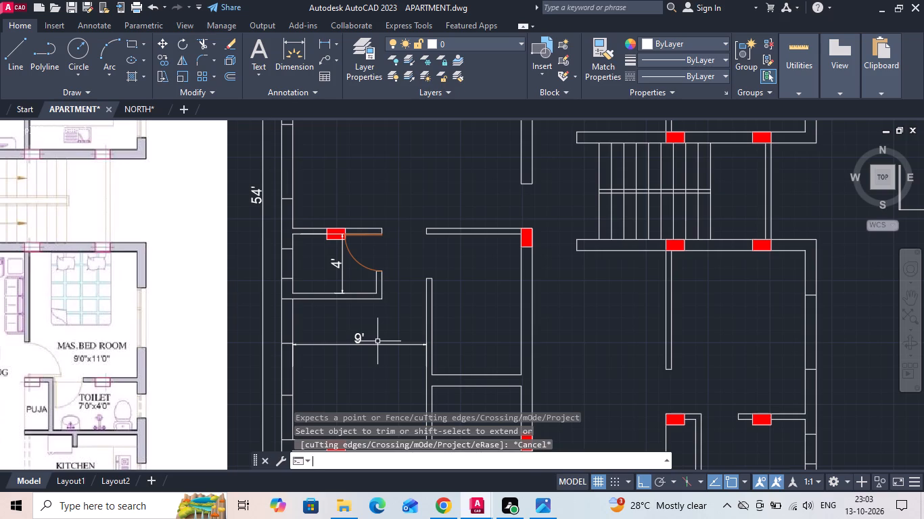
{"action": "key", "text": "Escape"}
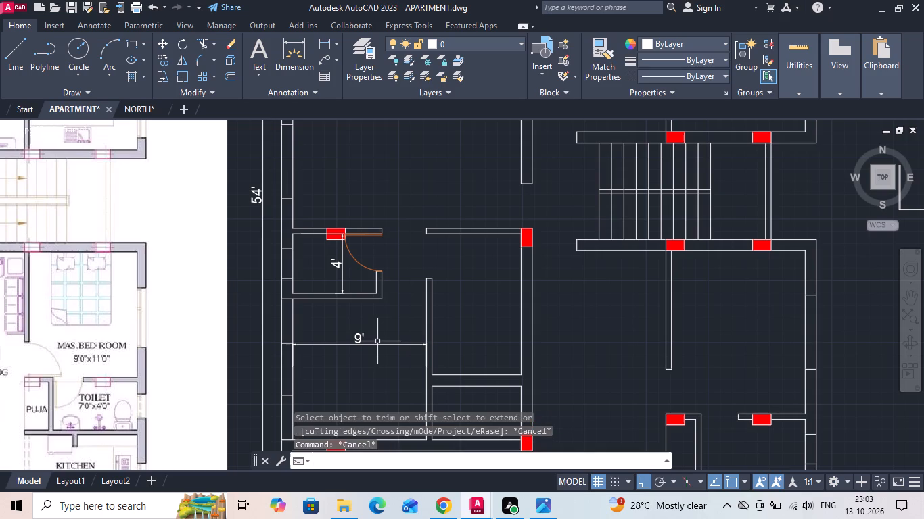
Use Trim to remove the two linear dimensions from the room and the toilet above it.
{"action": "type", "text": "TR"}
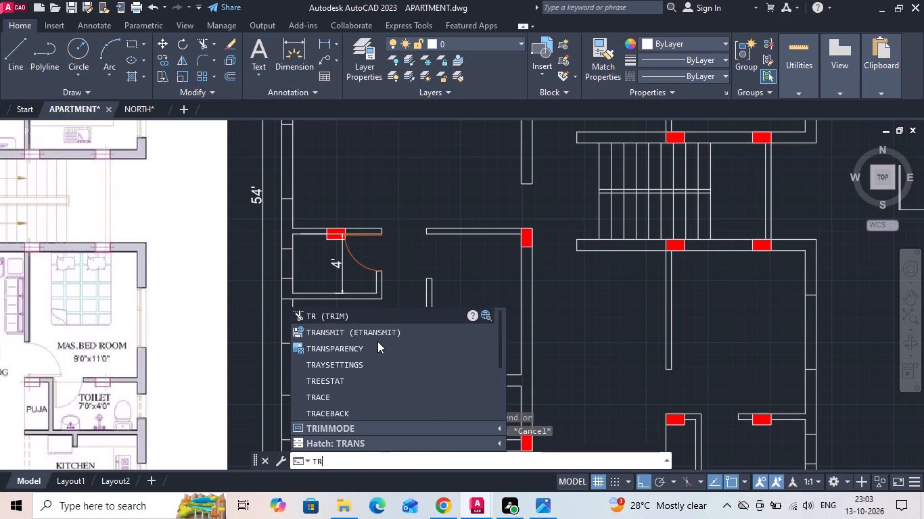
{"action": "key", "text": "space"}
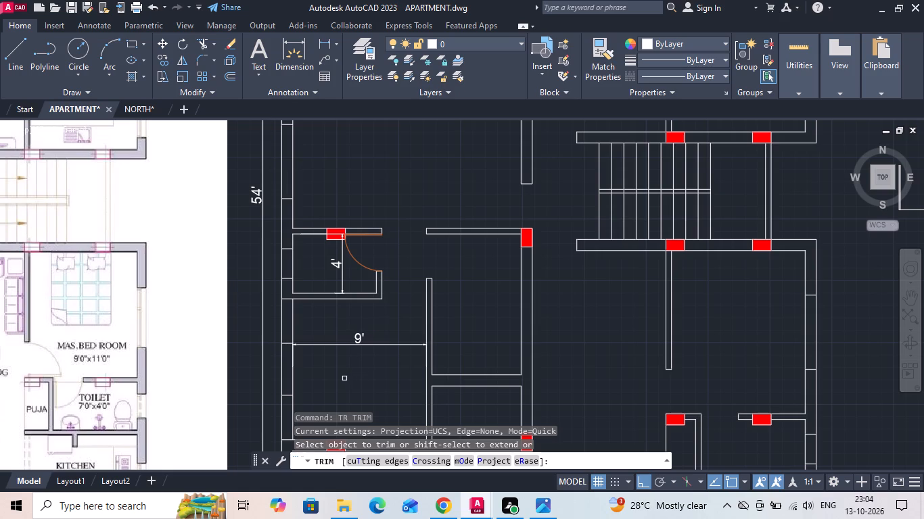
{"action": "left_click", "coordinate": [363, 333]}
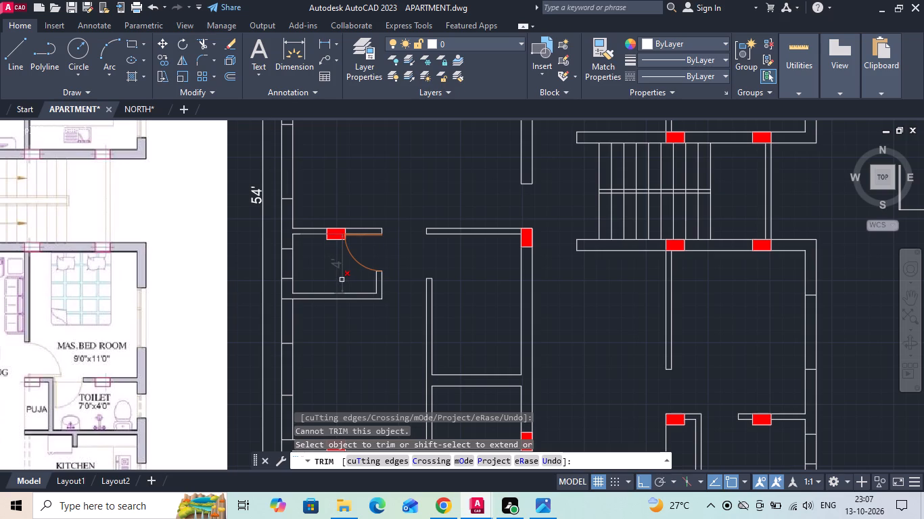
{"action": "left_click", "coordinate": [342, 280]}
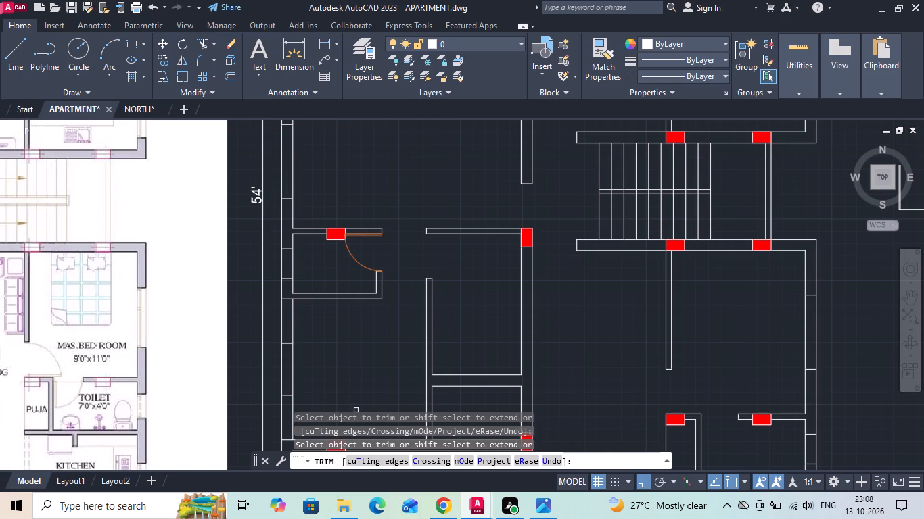
Trim away both outer wall lines between the toilet's lower wall and the window below it, using a fence selection.
{"action": "left_click", "coordinate": [317, 370]}
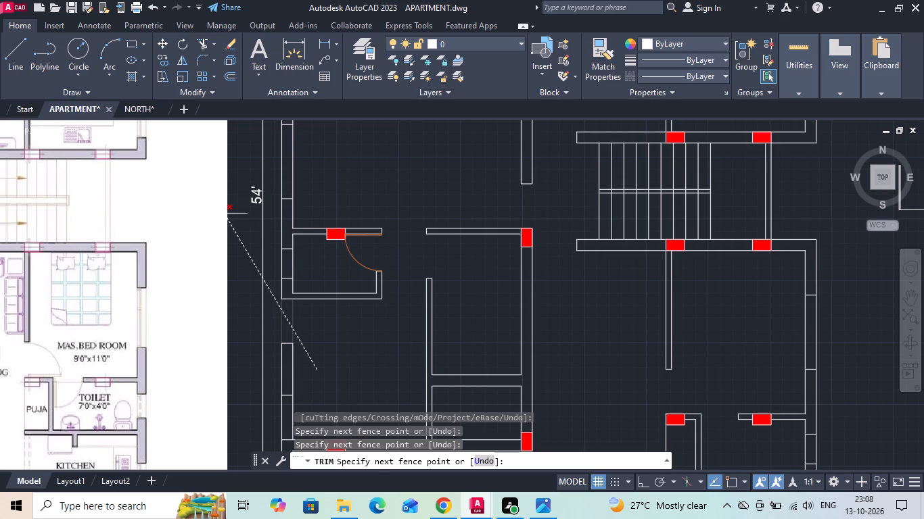
{"action": "left_click", "coordinate": [224, 214]}
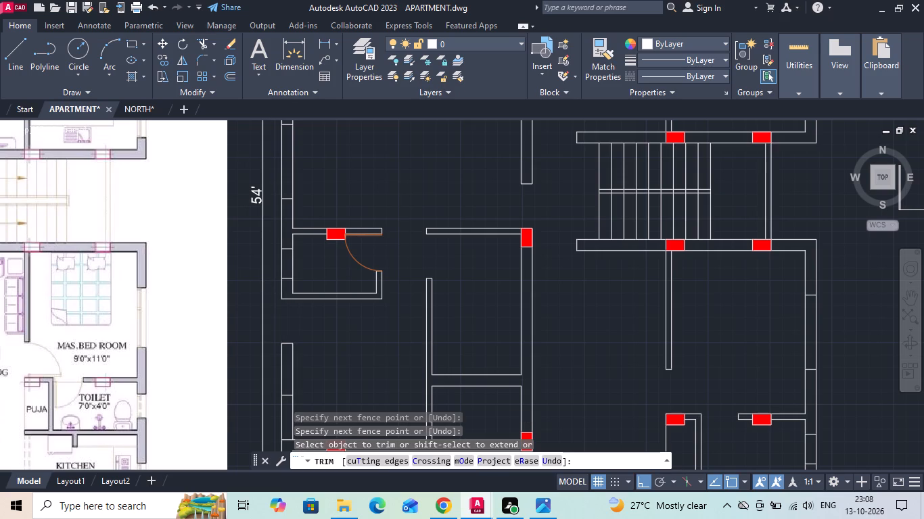
{"action": "key", "text": "Escape"}
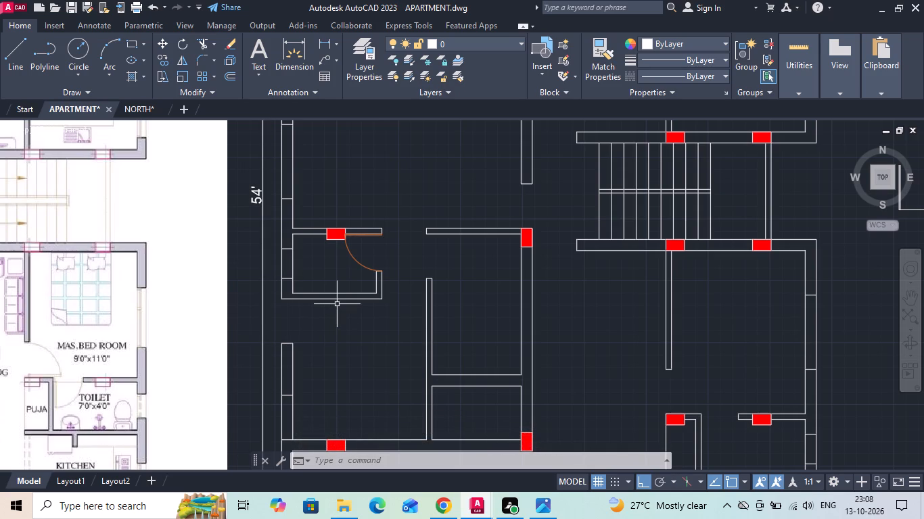
Start a chain of orthogonal lines in the empty space beside the plan, stepping across it and ending with a downward segment about 11'-9" long.
{"action": "scroll", "coordinate": [337, 304], "scroll_direction": "down", "scroll_amount": 3, "text": "ctrl"}
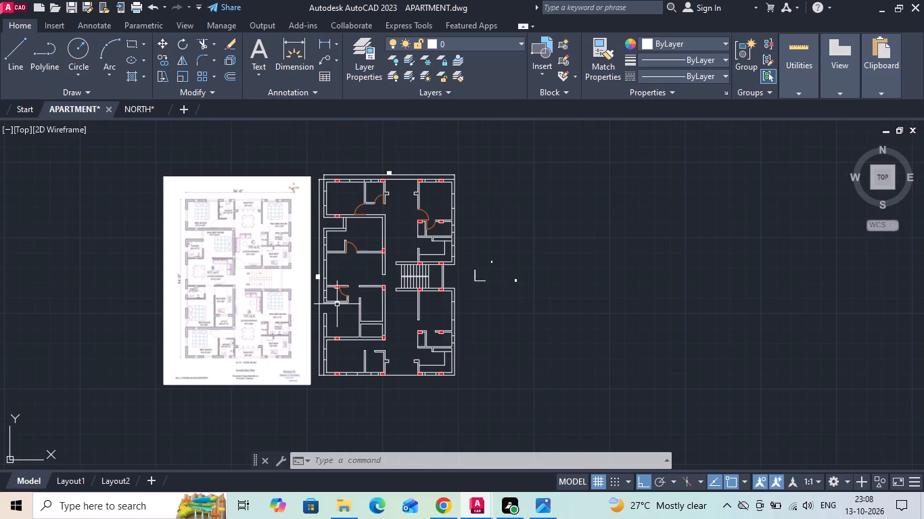
{"action": "key", "text": "l"}
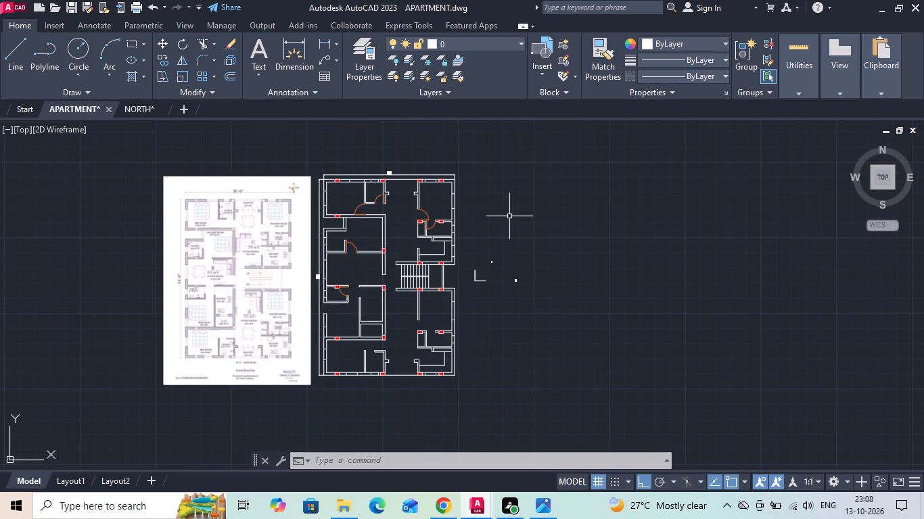
{"action": "key", "text": "space"}
{"action": "left_click", "coordinate": [509, 216]}
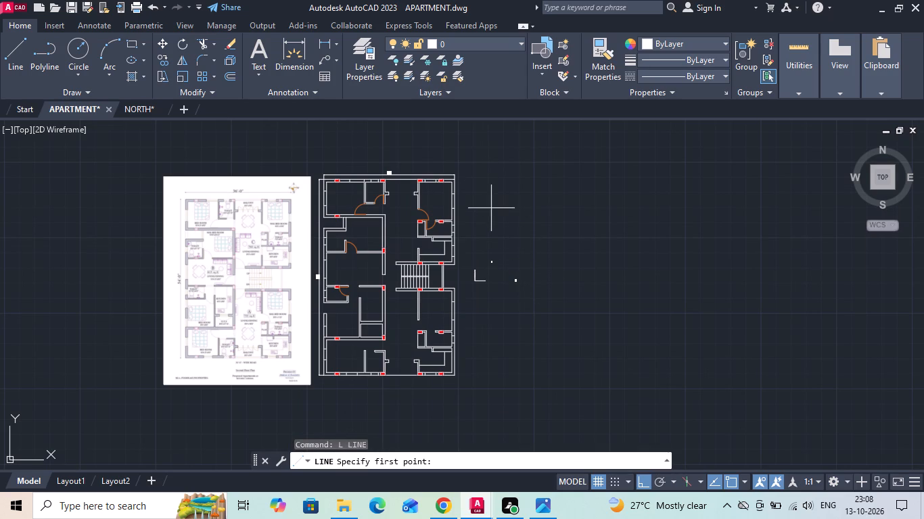
{"action": "left_click", "coordinate": [491, 208]}
{"action": "left_click", "coordinate": [511, 253]}
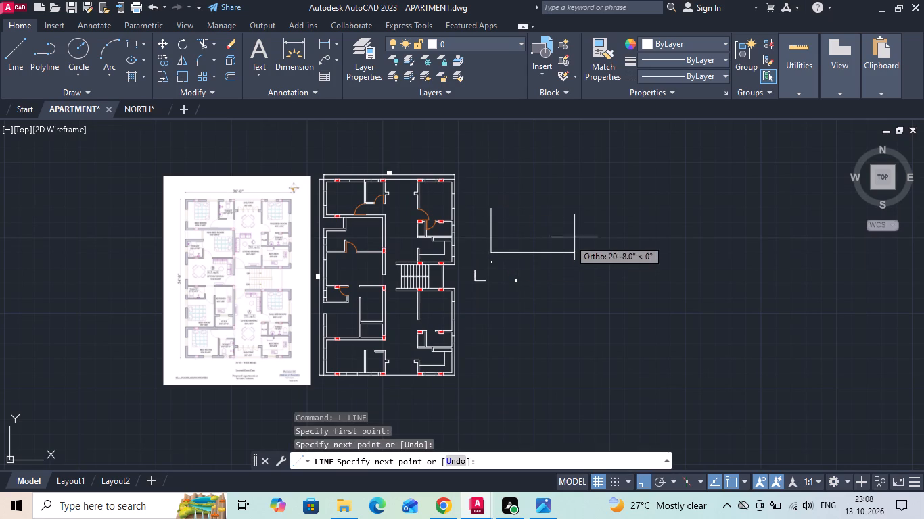
{"action": "left_click", "coordinate": [557, 236]}
{"action": "left_click", "coordinate": [551, 164]}
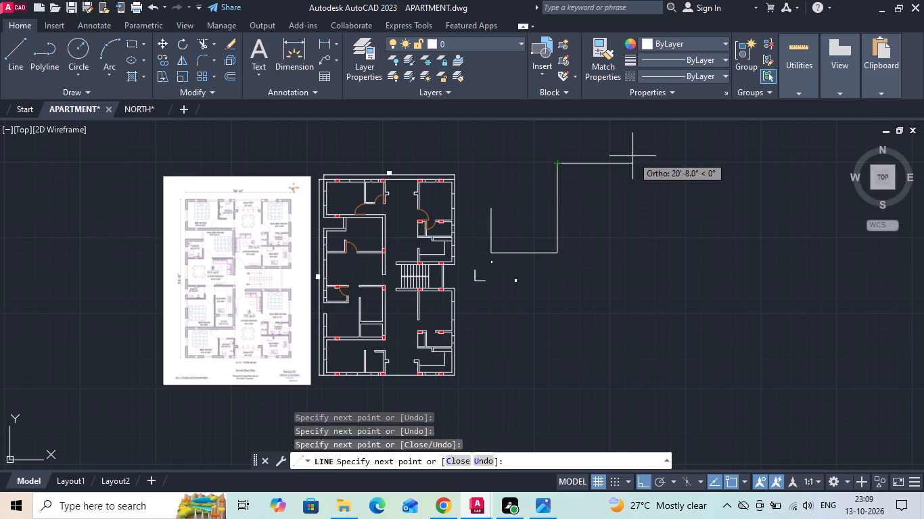
{"action": "left_click_drag", "start_coordinate": [632, 156], "coordinate": [650, 256]}
{"action": "left_click", "coordinate": [650, 256]}
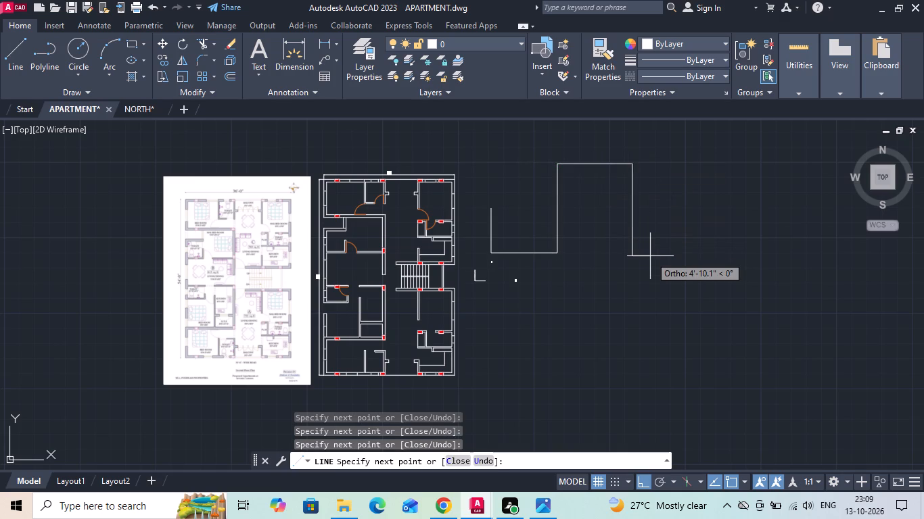
{"action": "left_click", "coordinate": [585, 261]}
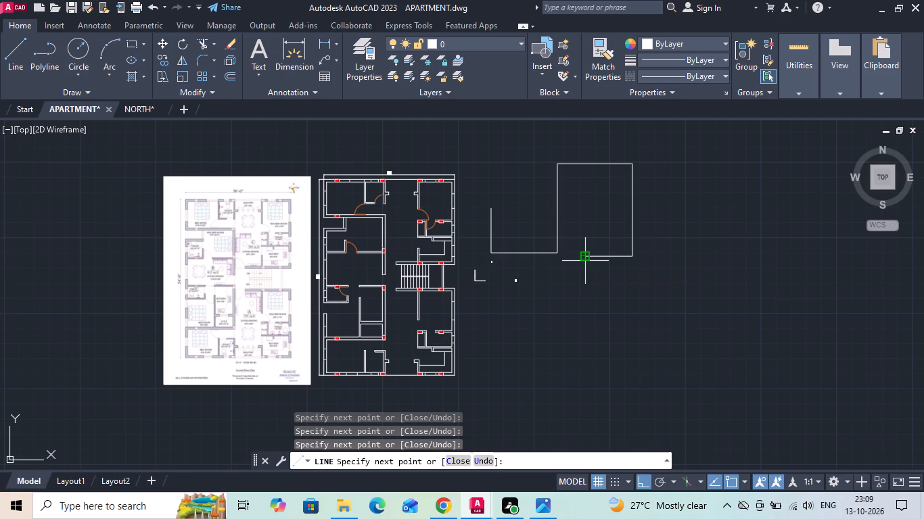
{"action": "left_click", "coordinate": [588, 301]}
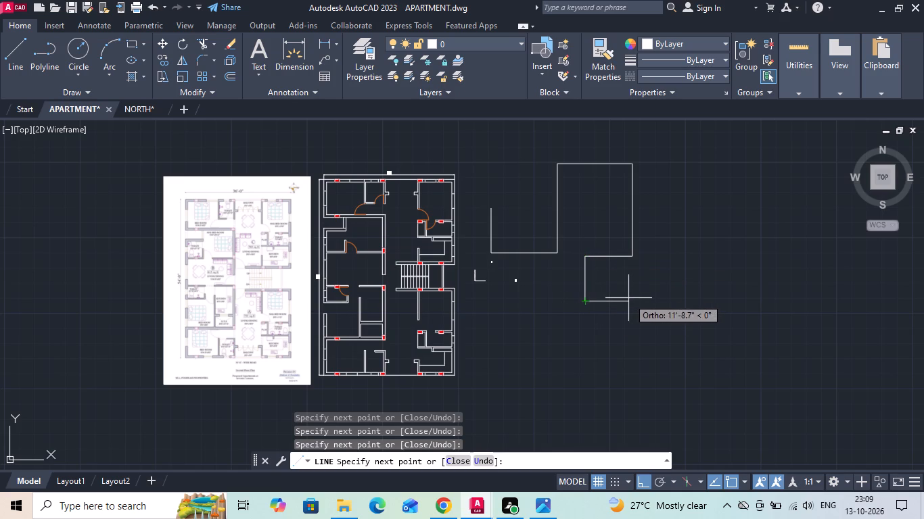
{"action": "left_click", "coordinate": [628, 298]}
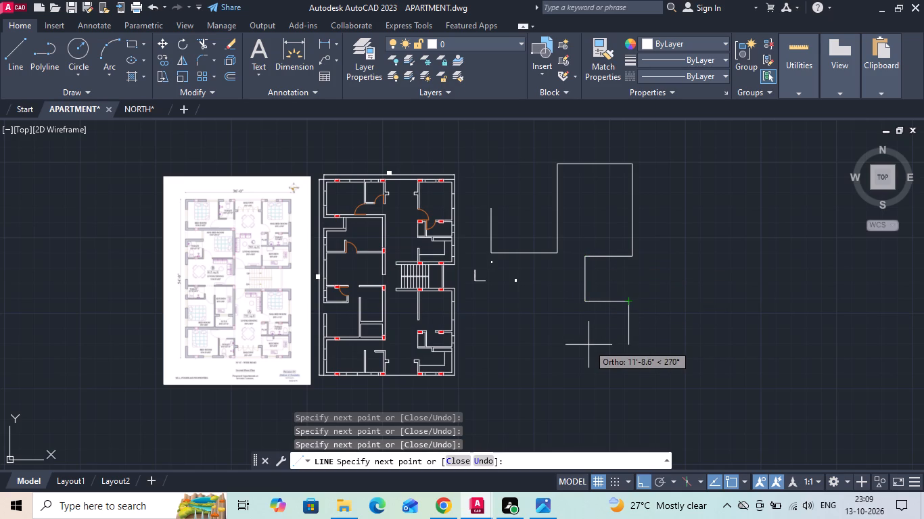
{"action": "left_click", "coordinate": [588, 345]}
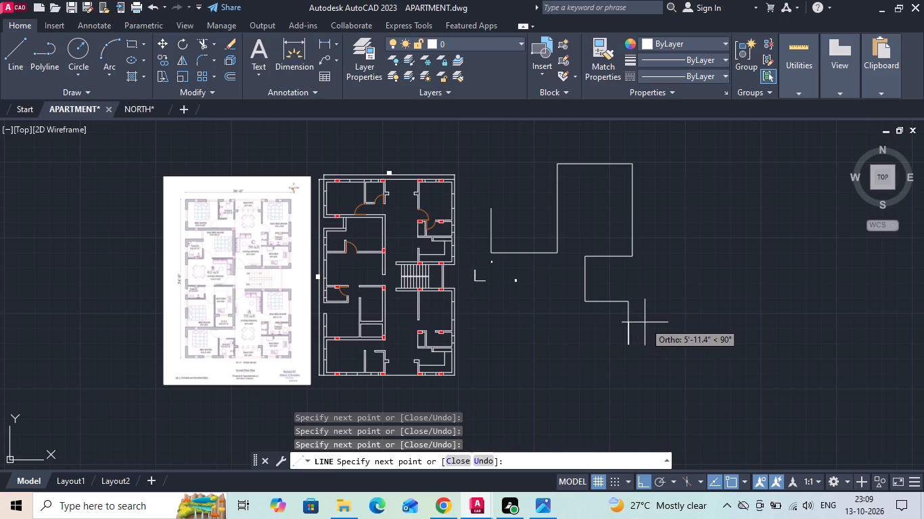
Continue the line chain back up over its last segment, adding right-angled segments that form overlapping boxes farther from the plan.
{"action": "left_click", "coordinate": [671, 276]}
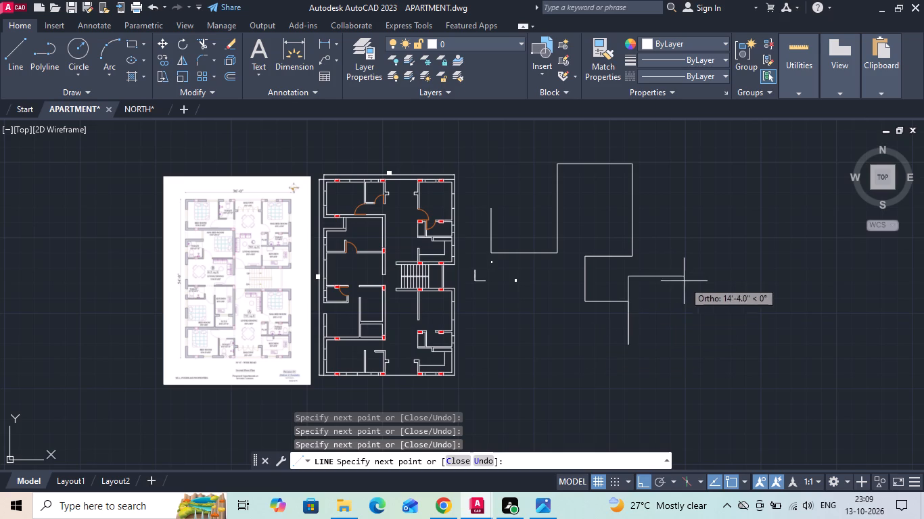
{"action": "left_click", "coordinate": [712, 293]}
{"action": "left_click", "coordinate": [704, 346]}
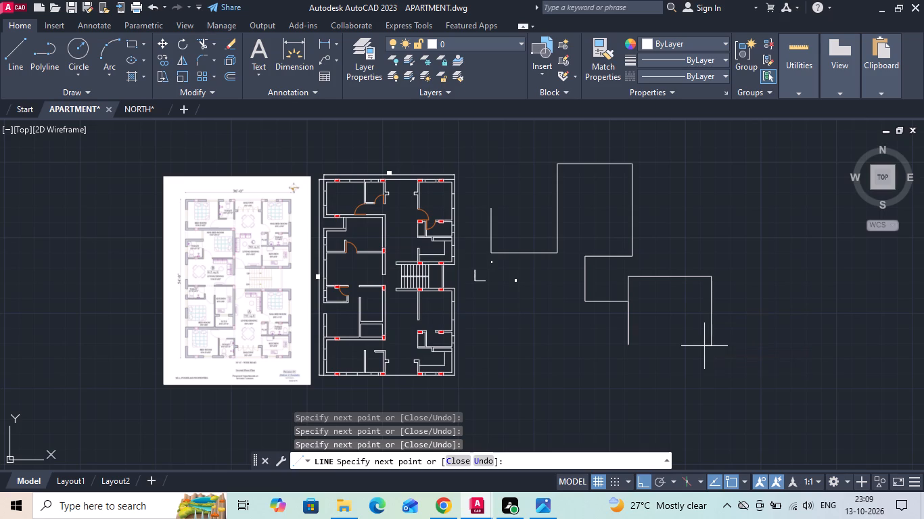
{"action": "left_click", "coordinate": [754, 341]}
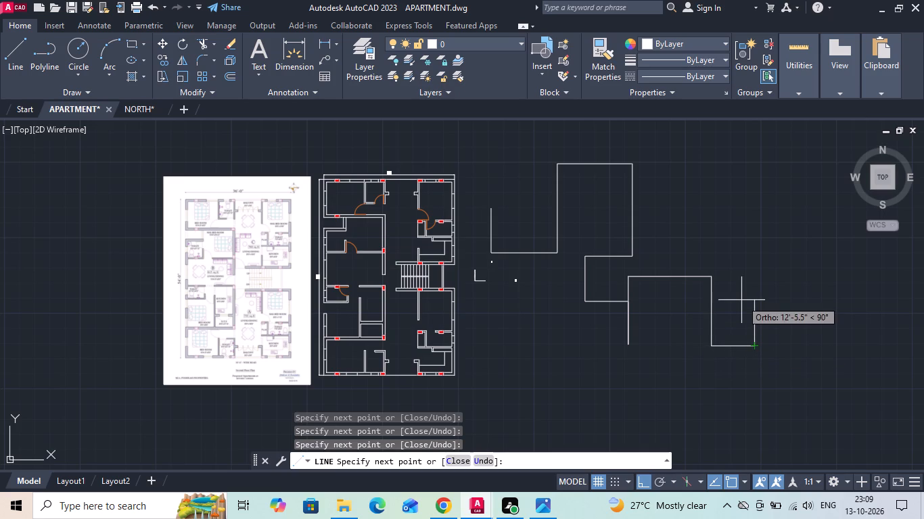
{"action": "left_click", "coordinate": [741, 300]}
{"action": "left_click", "coordinate": [687, 295]}
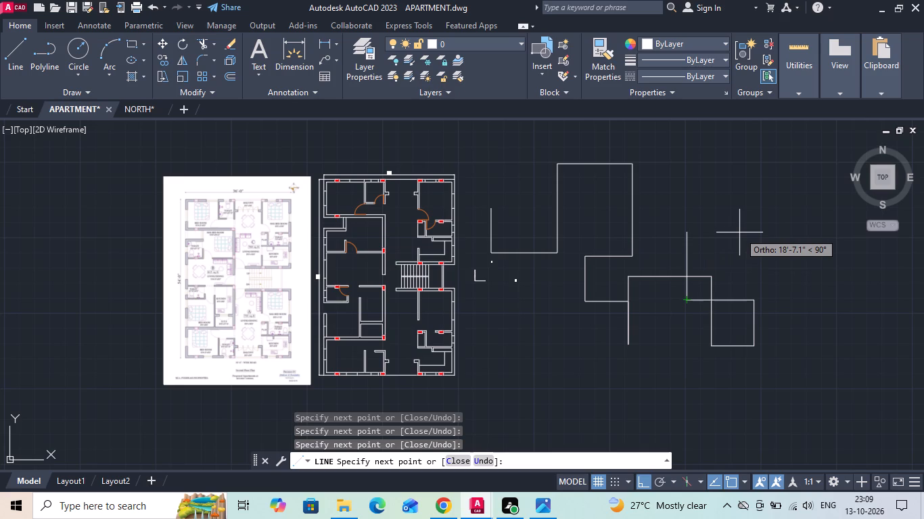
{"action": "left_click", "coordinate": [755, 192]}
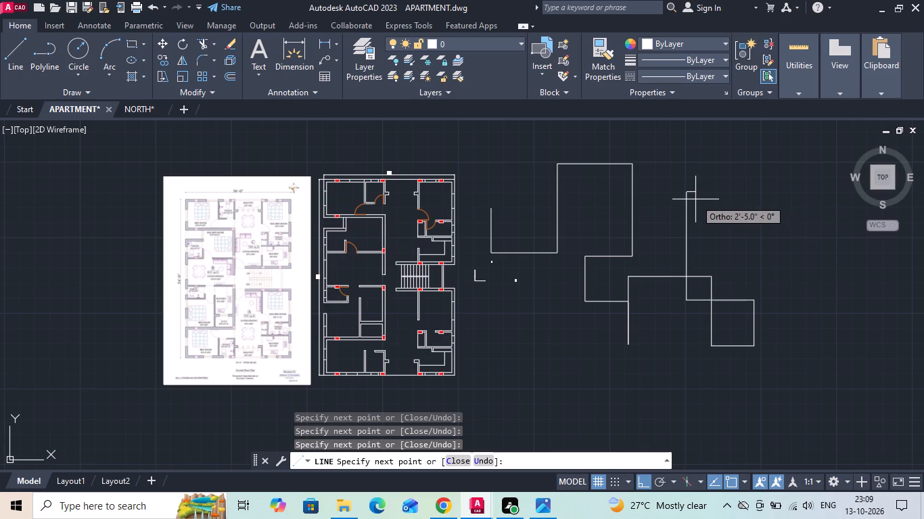
{"action": "left_click", "coordinate": [695, 199]}
{"action": "left_click", "coordinate": [733, 195]}
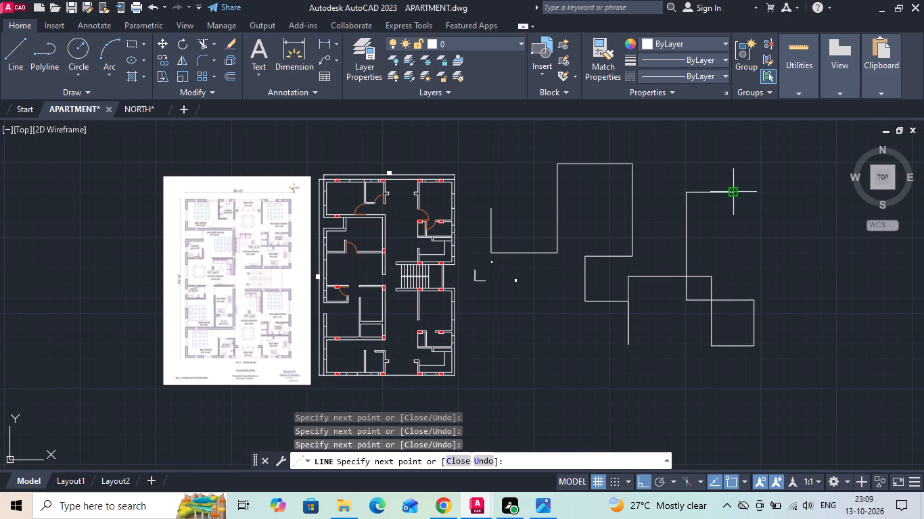
{"action": "left_click", "coordinate": [728, 232]}
{"action": "left_click", "coordinate": [670, 235]}
{"action": "left_click", "coordinate": [676, 270]}
{"action": "left_click", "coordinate": [756, 285]}
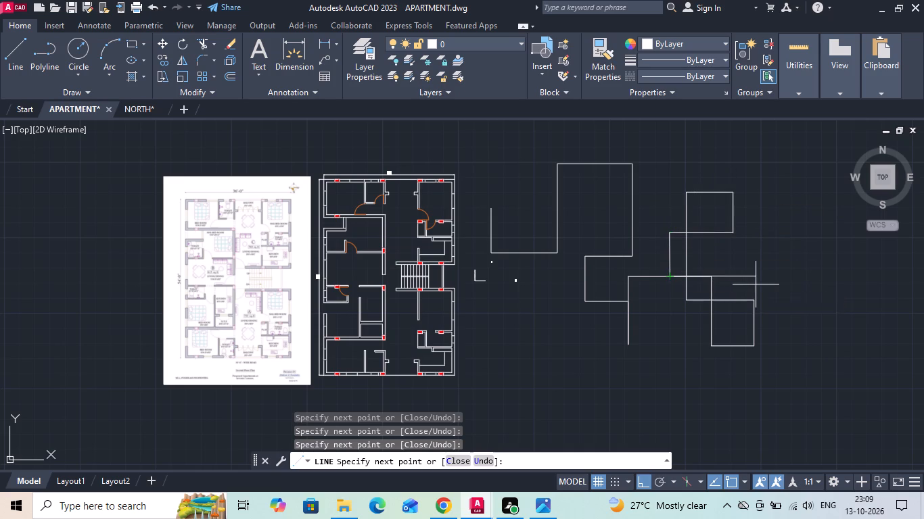
Extend the line chain down and back toward the plan with larger overlapping right-angled loops, and finish it with a horizontal segment.
{"action": "left_click_drag", "start_coordinate": [747, 402], "coordinate": [649, 410]}
{"action": "left_click", "coordinate": [649, 410]}
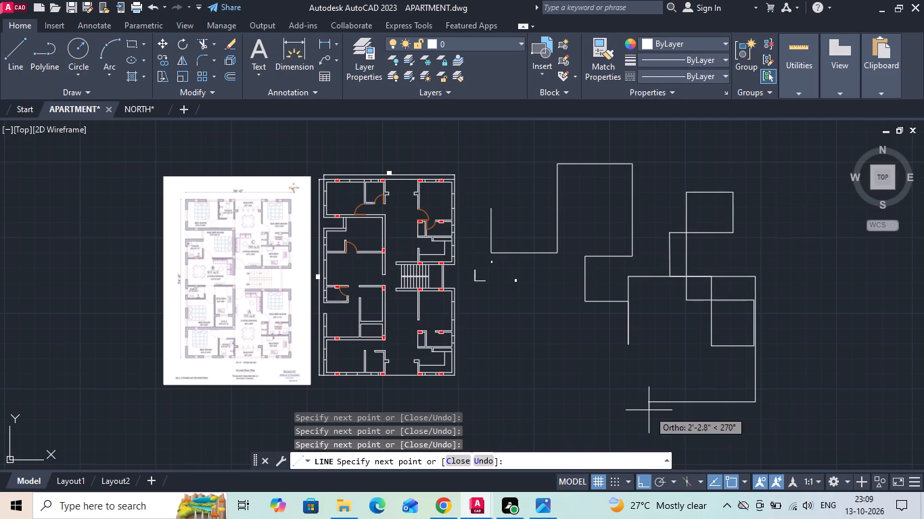
{"action": "left_click", "coordinate": [646, 323]}
{"action": "left_click", "coordinate": [578, 330]}
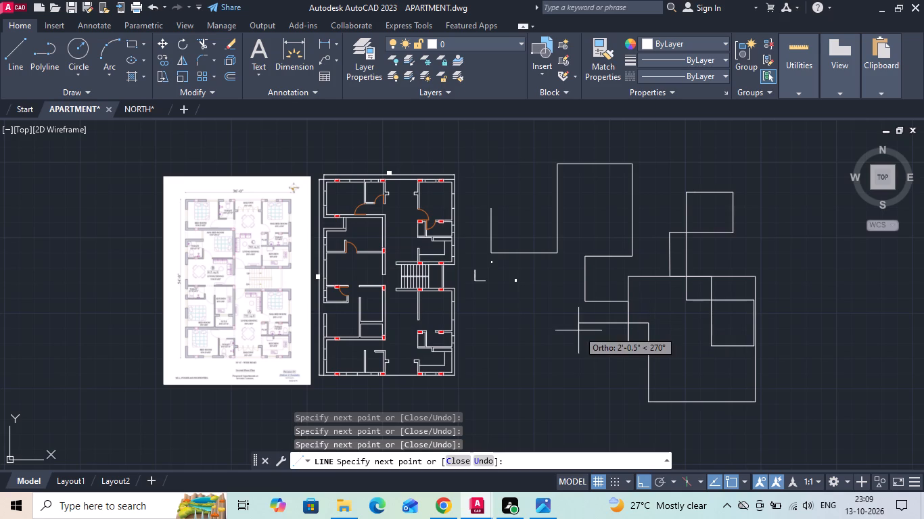
{"action": "left_click", "coordinate": [581, 378]}
{"action": "left_click", "coordinate": [625, 369]}
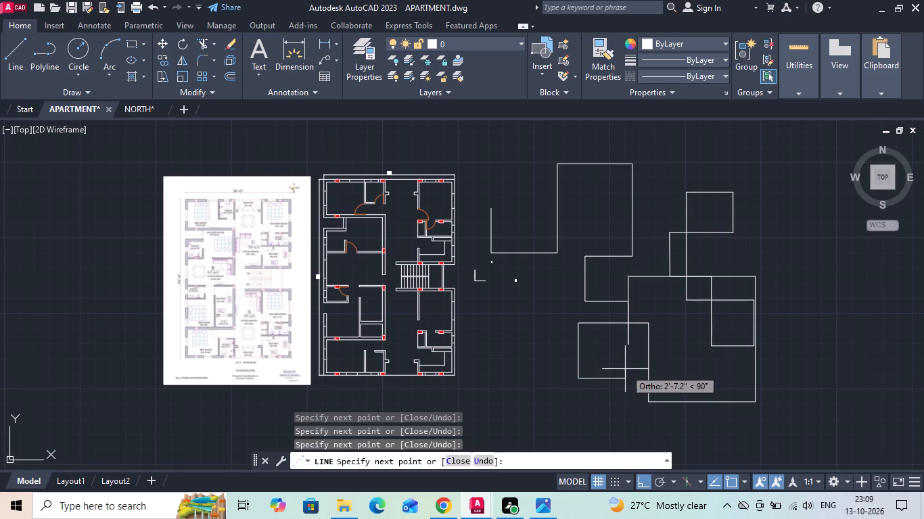
{"action": "left_click_drag", "start_coordinate": [622, 297], "coordinate": [555, 307]}
{"action": "left_click", "coordinate": [555, 307]}
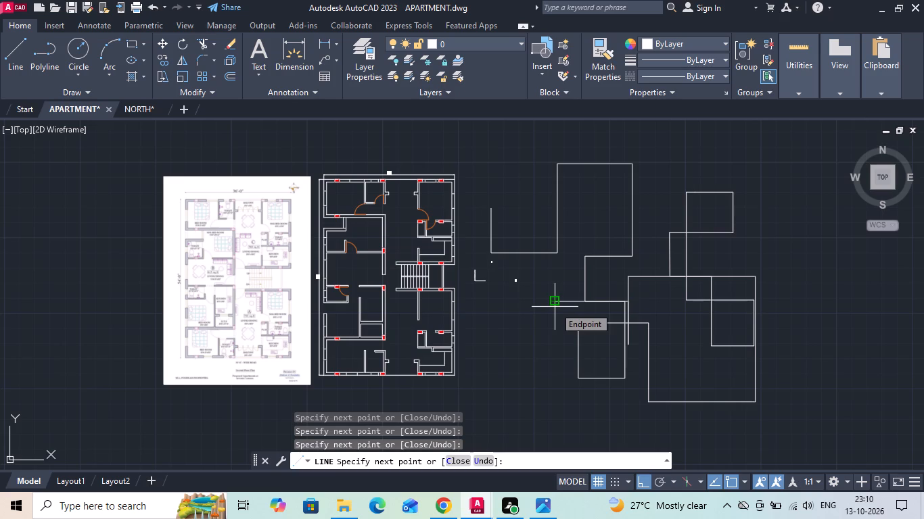
{"action": "key", "text": "Escape"}
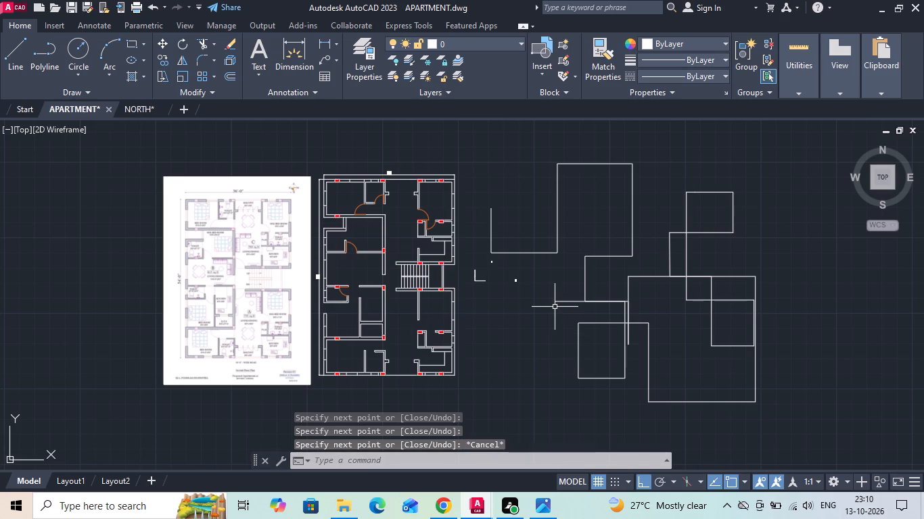
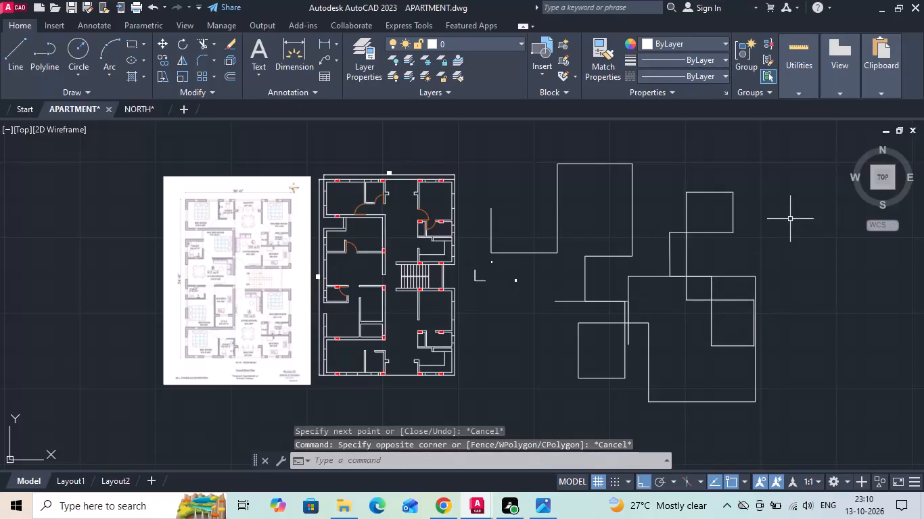
Erase the sketched line chain beside the plan using a crossing selection over the overlapping boxes.
{"action": "left_click_drag", "start_coordinate": [796, 168], "coordinate": [754, 250]}
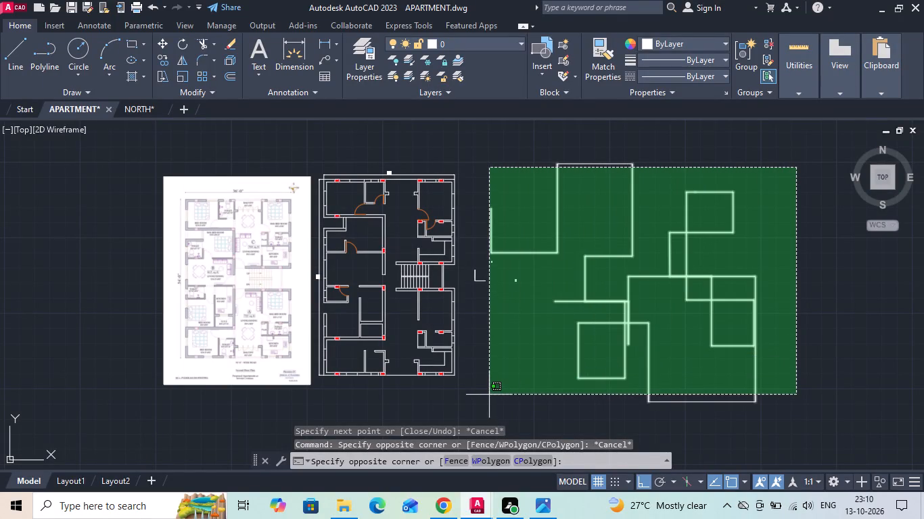
{"action": "left_click", "coordinate": [488, 395]}
{"action": "left_click", "coordinate": [488, 393]}
{"action": "key", "text": "Delete"}
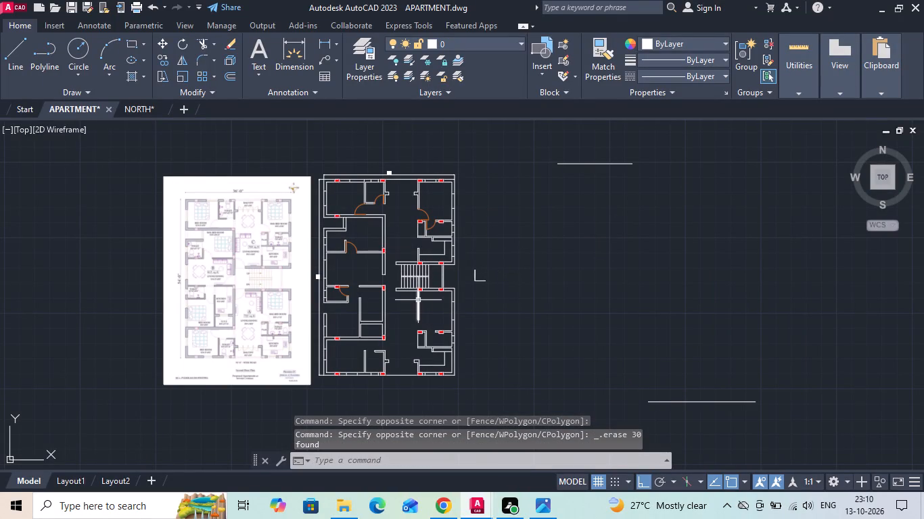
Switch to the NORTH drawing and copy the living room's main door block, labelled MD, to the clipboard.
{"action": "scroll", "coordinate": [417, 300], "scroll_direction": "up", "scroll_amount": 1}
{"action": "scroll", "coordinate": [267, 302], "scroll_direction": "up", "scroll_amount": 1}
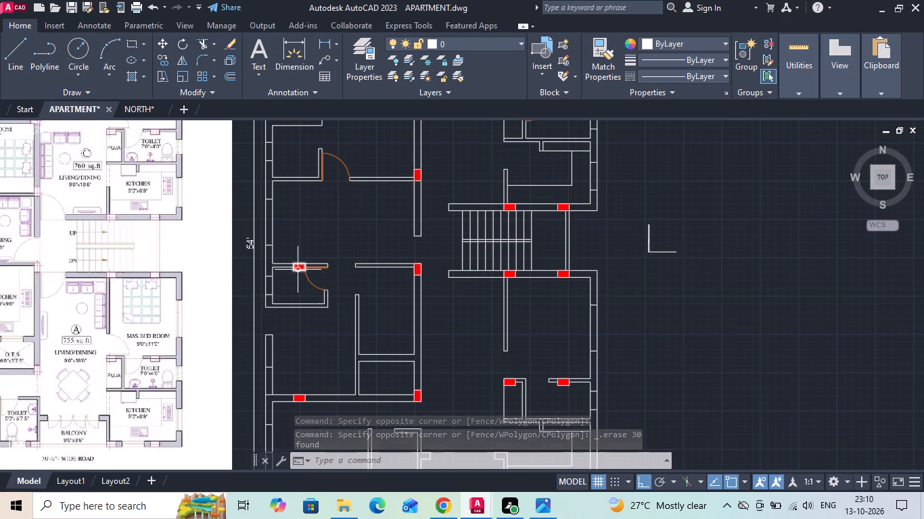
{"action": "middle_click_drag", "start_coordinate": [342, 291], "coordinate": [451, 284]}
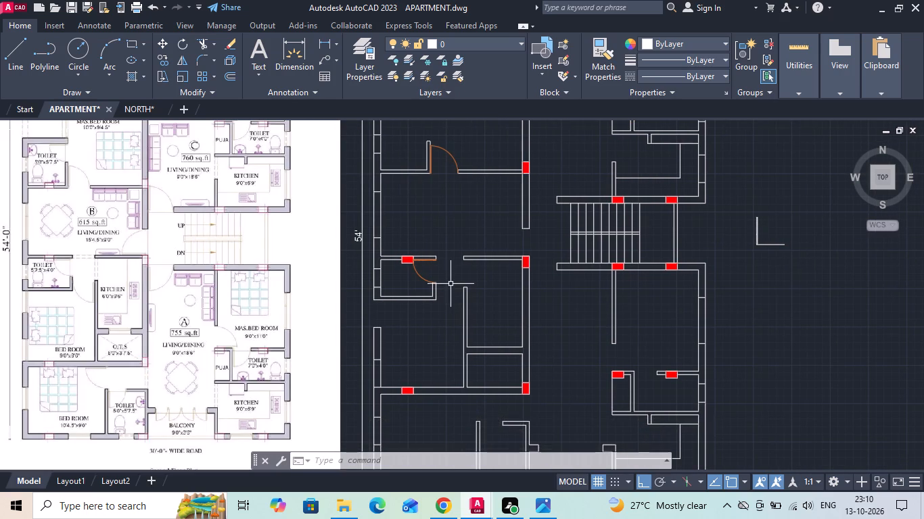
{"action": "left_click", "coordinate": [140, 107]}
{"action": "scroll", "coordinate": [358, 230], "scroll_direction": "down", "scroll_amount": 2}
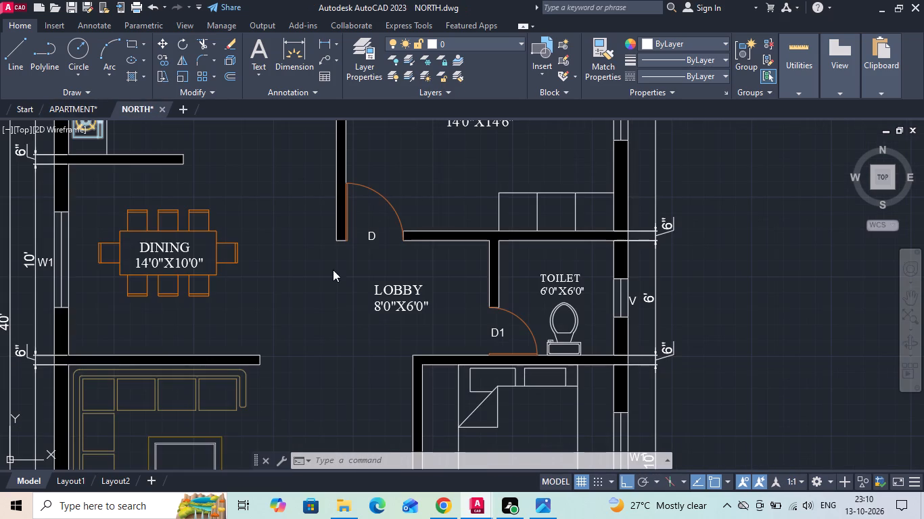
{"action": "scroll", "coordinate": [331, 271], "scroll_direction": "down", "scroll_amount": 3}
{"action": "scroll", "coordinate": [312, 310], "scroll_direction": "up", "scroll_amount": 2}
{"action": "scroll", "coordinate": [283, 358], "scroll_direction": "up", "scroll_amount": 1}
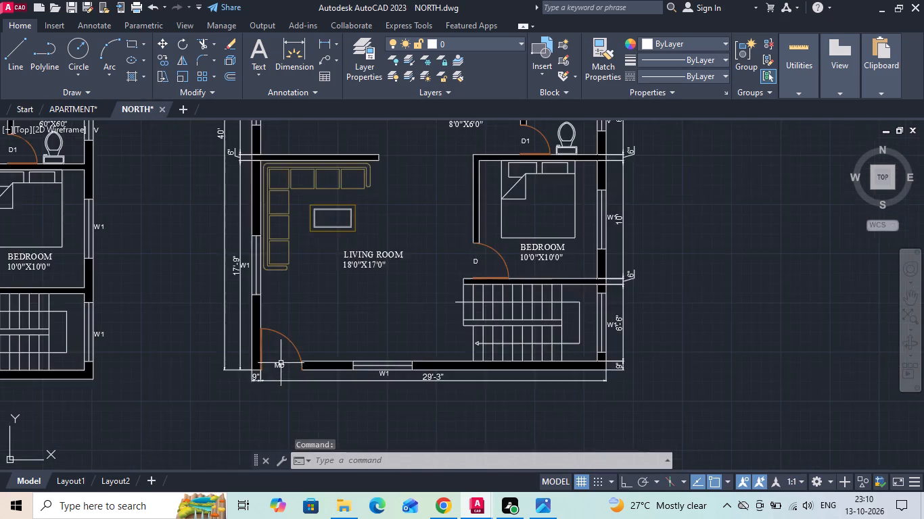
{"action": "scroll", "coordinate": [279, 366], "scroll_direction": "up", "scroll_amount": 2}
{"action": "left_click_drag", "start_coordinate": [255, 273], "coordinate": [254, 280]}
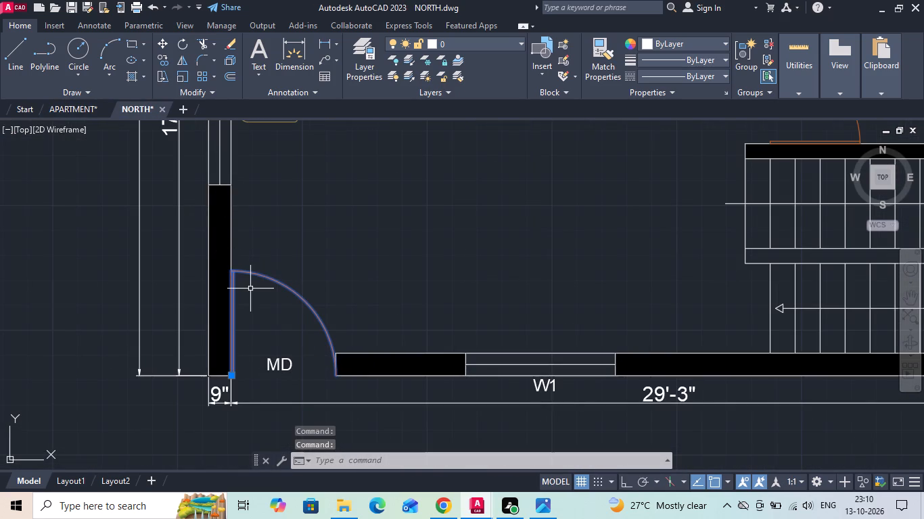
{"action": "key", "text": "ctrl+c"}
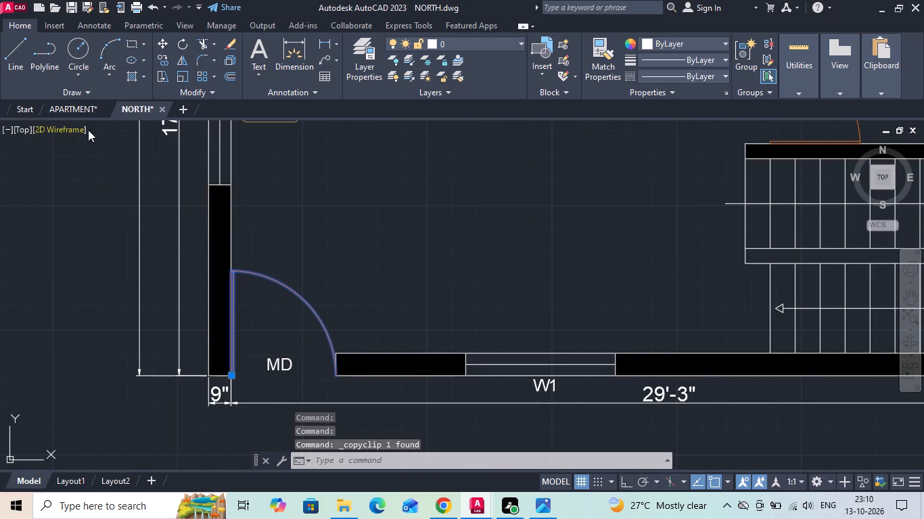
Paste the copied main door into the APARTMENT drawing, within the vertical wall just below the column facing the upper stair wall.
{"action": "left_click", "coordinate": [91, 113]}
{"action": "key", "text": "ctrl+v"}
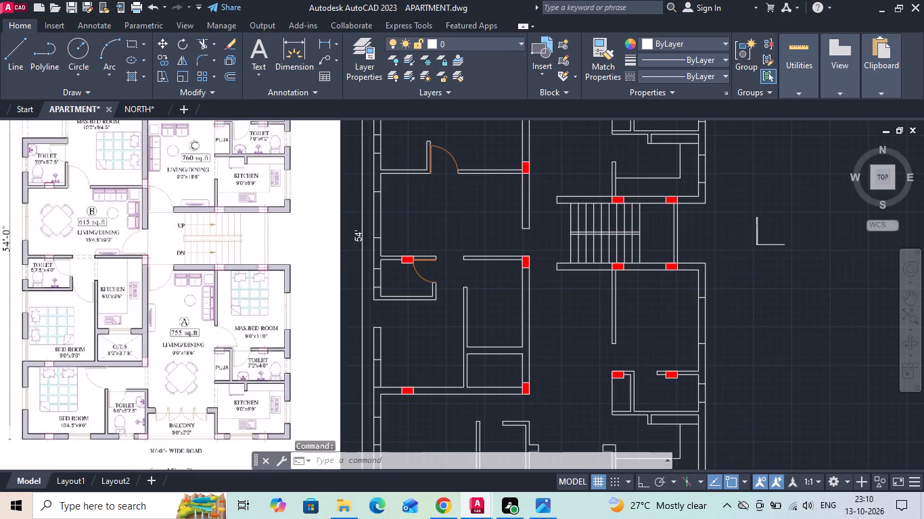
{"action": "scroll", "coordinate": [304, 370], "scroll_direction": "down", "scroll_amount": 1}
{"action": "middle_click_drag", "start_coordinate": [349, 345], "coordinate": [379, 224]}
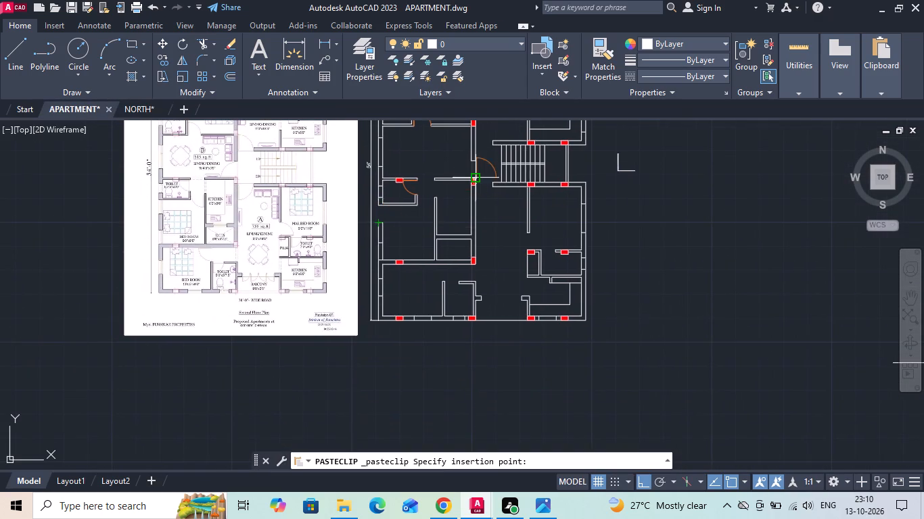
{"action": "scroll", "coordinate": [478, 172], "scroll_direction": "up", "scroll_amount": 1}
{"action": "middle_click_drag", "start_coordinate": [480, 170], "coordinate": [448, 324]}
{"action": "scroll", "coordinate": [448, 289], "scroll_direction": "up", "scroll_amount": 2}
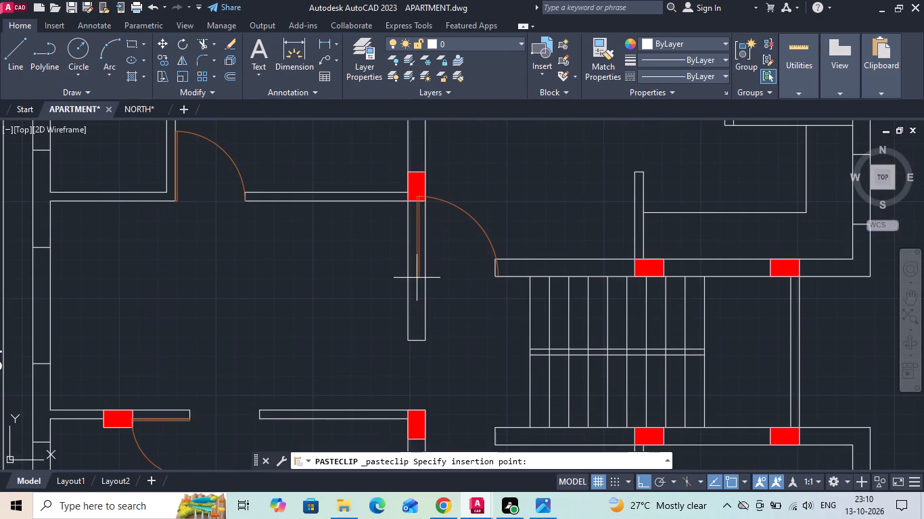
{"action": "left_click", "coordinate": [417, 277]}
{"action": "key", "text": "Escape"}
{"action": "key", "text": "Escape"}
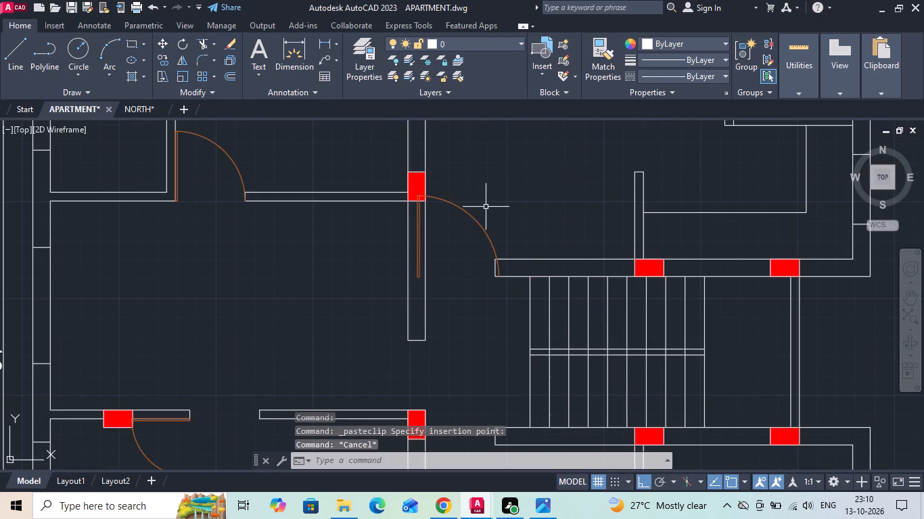
Measure the width of unit C's entrance door opening beside the staircase on the reference plan.
{"action": "scroll", "coordinate": [511, 269], "scroll_direction": "down", "scroll_amount": 2}
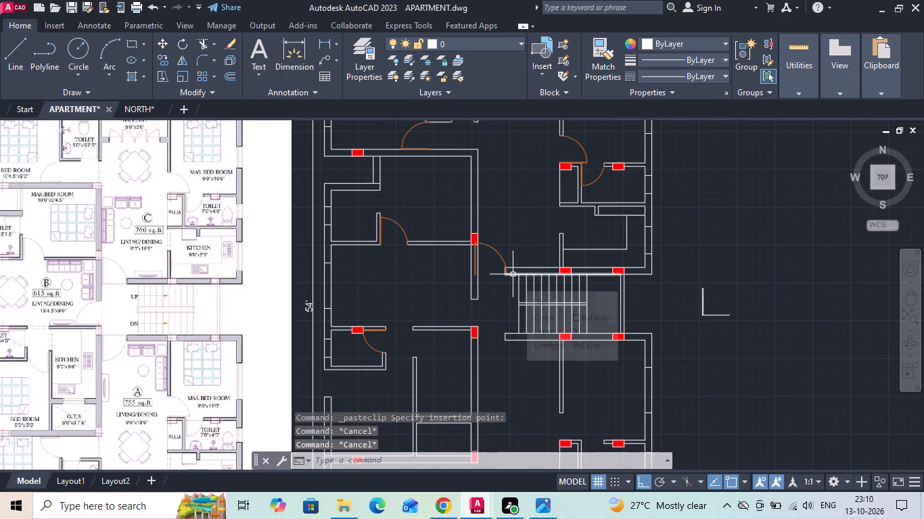
{"action": "scroll", "coordinate": [502, 274], "scroll_direction": "up", "scroll_amount": 2}
{"action": "scroll", "coordinate": [637, 274], "scroll_direction": "down", "scroll_amount": 2}
{"action": "scroll", "coordinate": [256, 281], "scroll_direction": "up", "scroll_amount": 1}
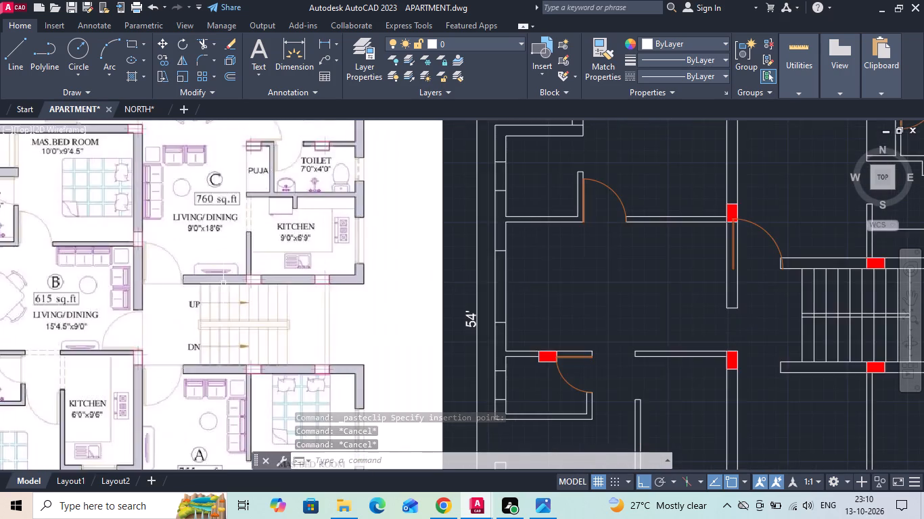
{"action": "scroll", "coordinate": [212, 283], "scroll_direction": "up", "scroll_amount": 2}
{"action": "middle_click_drag", "start_coordinate": [181, 277], "coordinate": [381, 264]}
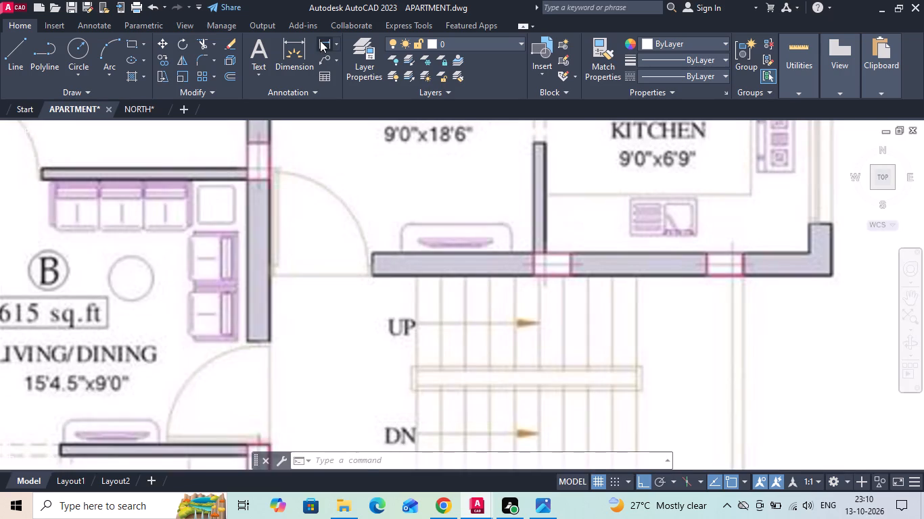
{"action": "left_click", "coordinate": [320, 41]}
{"action": "middle_click_drag", "start_coordinate": [310, 304], "coordinate": [313, 270]}
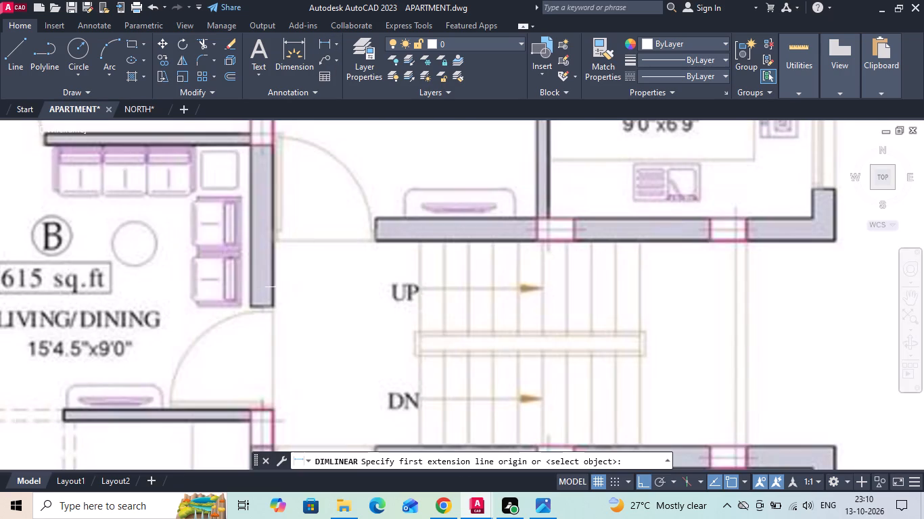
{"action": "left_click", "coordinate": [277, 305]}
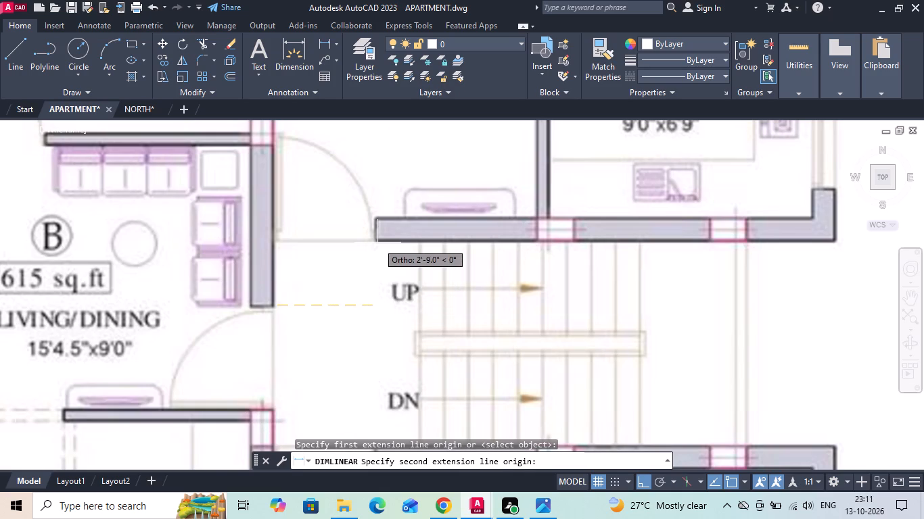
{"action": "key", "text": "Escape"}
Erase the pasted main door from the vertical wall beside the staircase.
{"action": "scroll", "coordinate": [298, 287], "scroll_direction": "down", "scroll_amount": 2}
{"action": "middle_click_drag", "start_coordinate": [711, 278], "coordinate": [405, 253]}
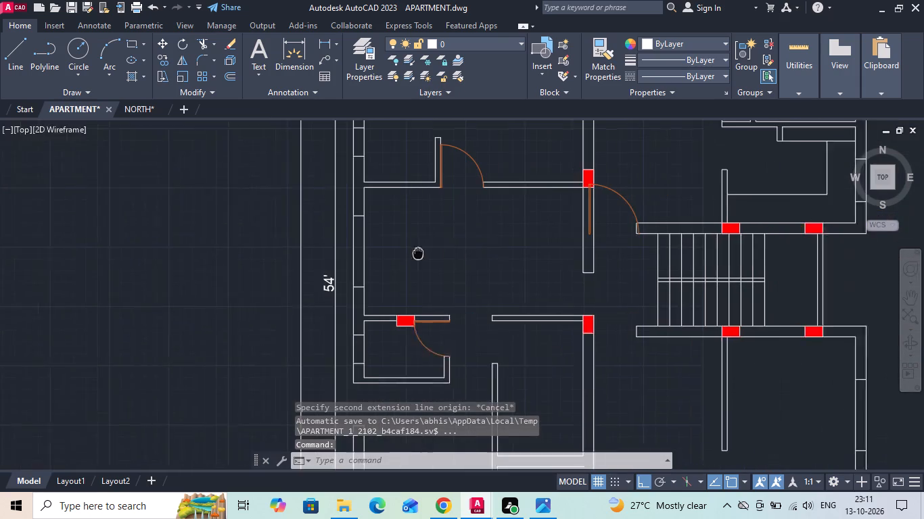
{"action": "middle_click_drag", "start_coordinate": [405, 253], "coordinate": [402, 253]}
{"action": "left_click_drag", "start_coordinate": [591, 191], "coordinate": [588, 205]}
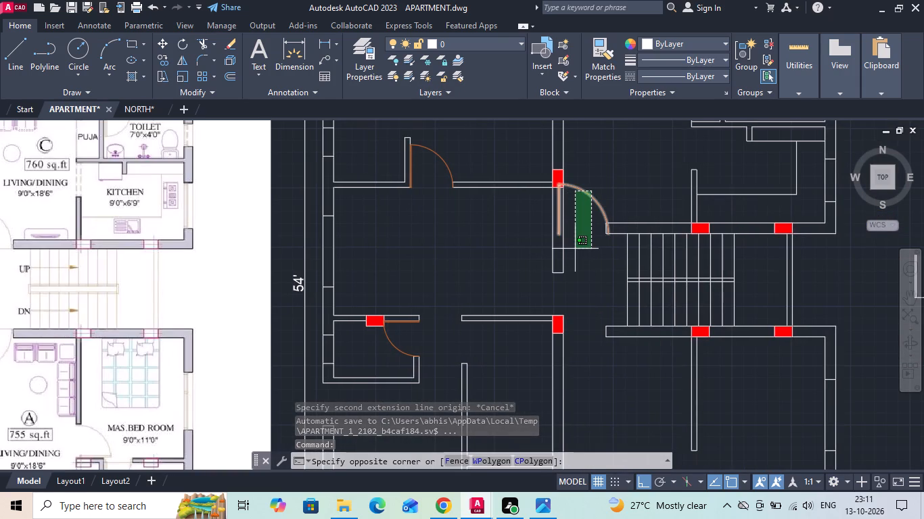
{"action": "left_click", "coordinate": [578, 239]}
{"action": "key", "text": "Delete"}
Copy the master bedroom door from its arc's end corner to the end of the upper stair wall, filling the entrance opening.
{"action": "left_click", "coordinate": [438, 153]}
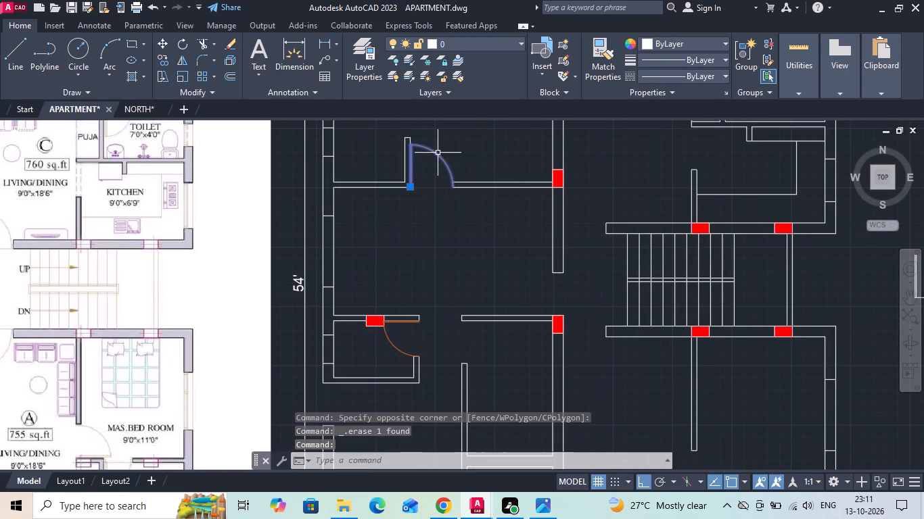
{"action": "right_click", "coordinate": [438, 153]}
{"action": "left_click", "coordinate": [478, 256]}
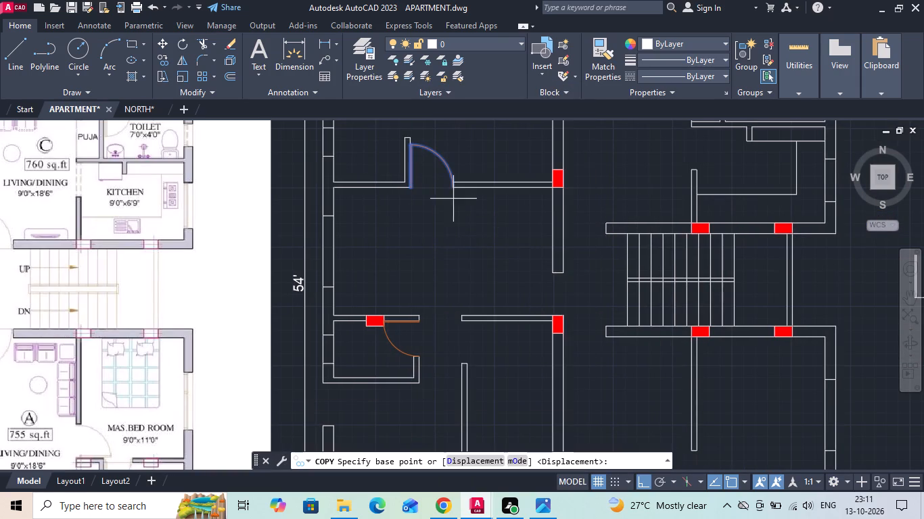
{"action": "scroll", "coordinate": [451, 197], "scroll_direction": "up", "scroll_amount": 3}
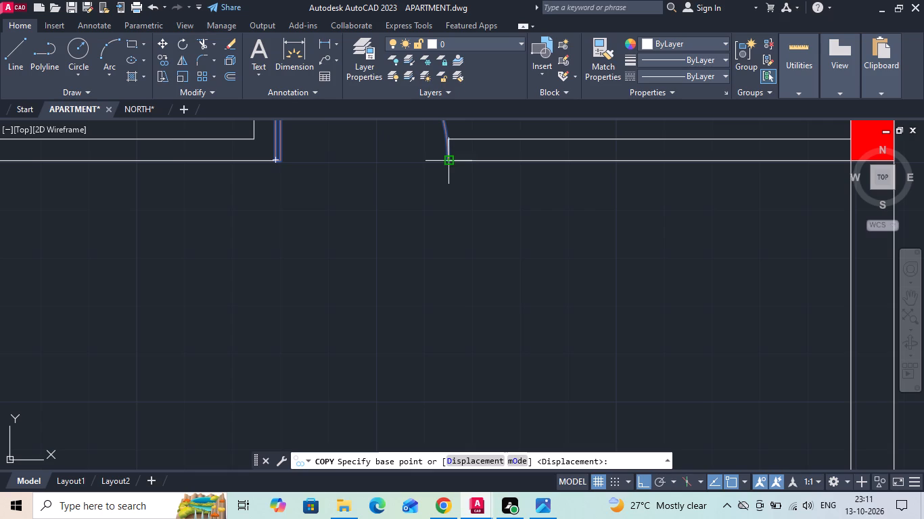
{"action": "left_click", "coordinate": [449, 158]}
{"action": "scroll", "coordinate": [399, 222], "scroll_direction": "down", "scroll_amount": 3}
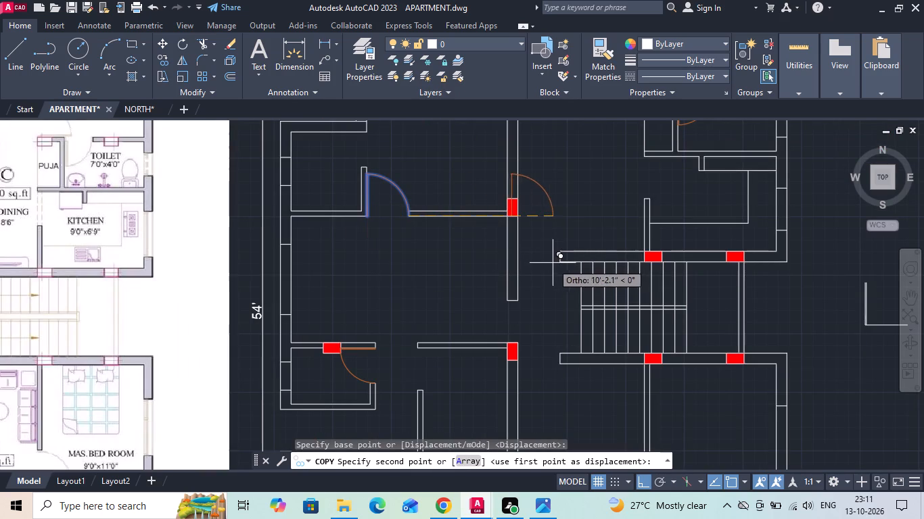
{"action": "left_click", "coordinate": [554, 264]}
{"action": "key", "text": "Escape"}
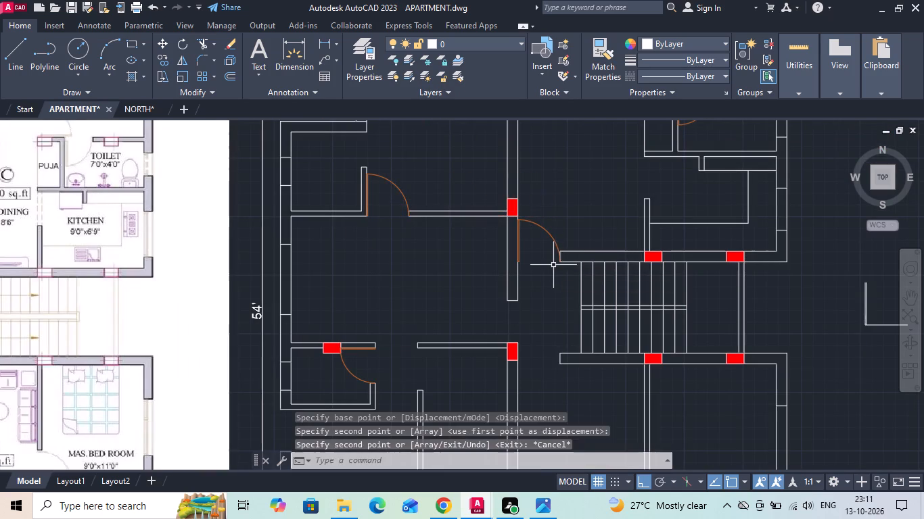
Mirror the new entrance door about a horizontal line through the middle of the staircase, keeping the source door.
{"action": "left_click_drag", "start_coordinate": [549, 250], "coordinate": [545, 234]}
{"action": "left_click", "coordinate": [538, 198]}
{"action": "type", "text": "MI"}
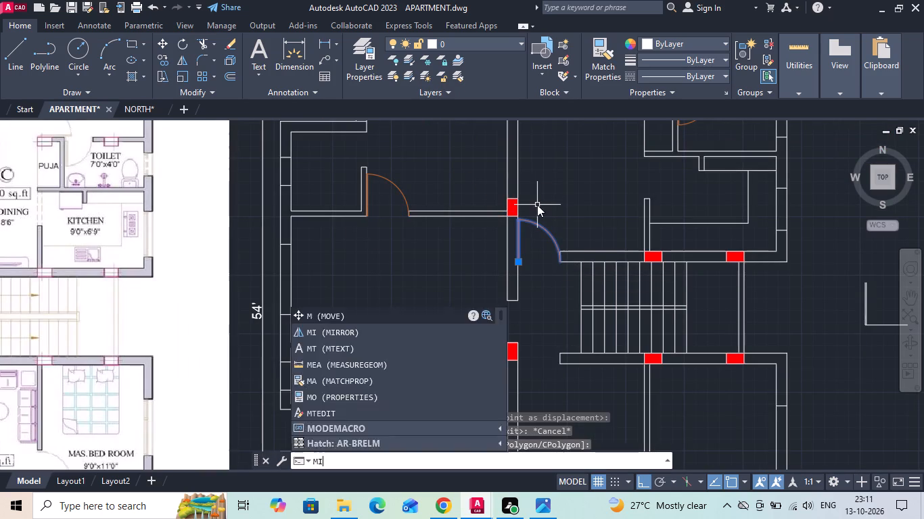
{"action": "key", "text": "space"}
{"action": "left_click_drag", "start_coordinate": [540, 307], "coordinate": [520, 308]}
{"action": "left_click", "coordinate": [443, 306]}
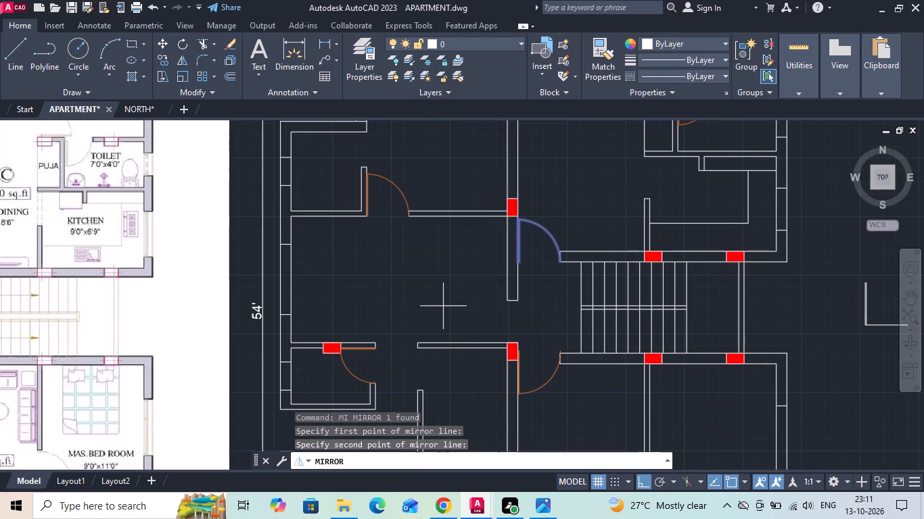
{"action": "type", "text": "N"}
{"action": "key", "text": "space"}
Move the mirrored entrance door so its arc's end meets the upper corner of the lower stair wall's end.
{"action": "scroll", "coordinate": [542, 393], "scroll_direction": "up", "scroll_amount": 1}
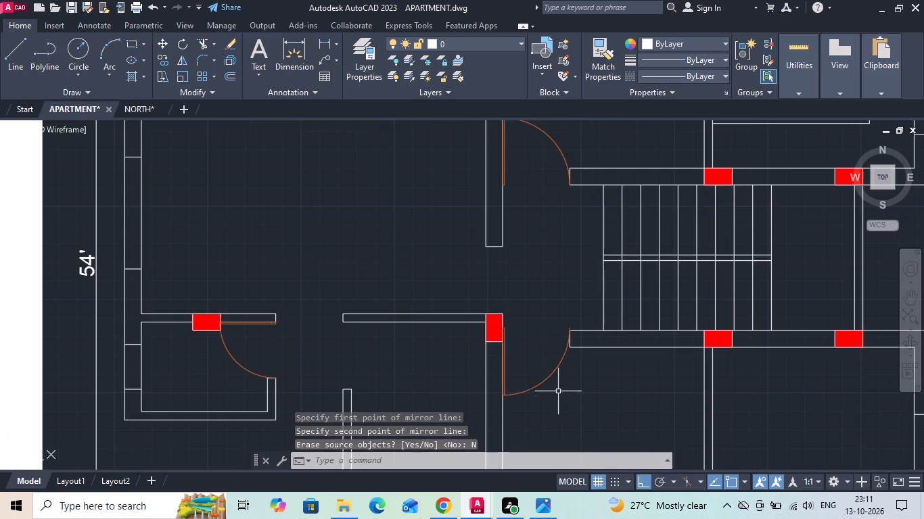
{"action": "scroll", "coordinate": [574, 388], "scroll_direction": "up", "scroll_amount": 2}
{"action": "left_click_drag", "start_coordinate": [572, 368], "coordinate": [564, 364]}
{"action": "left_click", "coordinate": [507, 312]}
{"action": "right_click", "coordinate": [507, 312]}
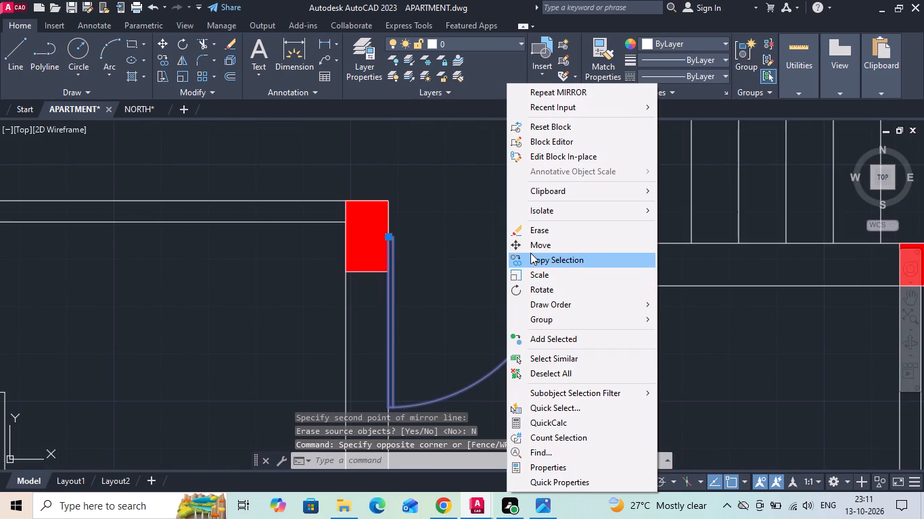
{"action": "left_click", "coordinate": [534, 246]}
{"action": "scroll", "coordinate": [542, 234], "scroll_direction": "up", "scroll_amount": 1}
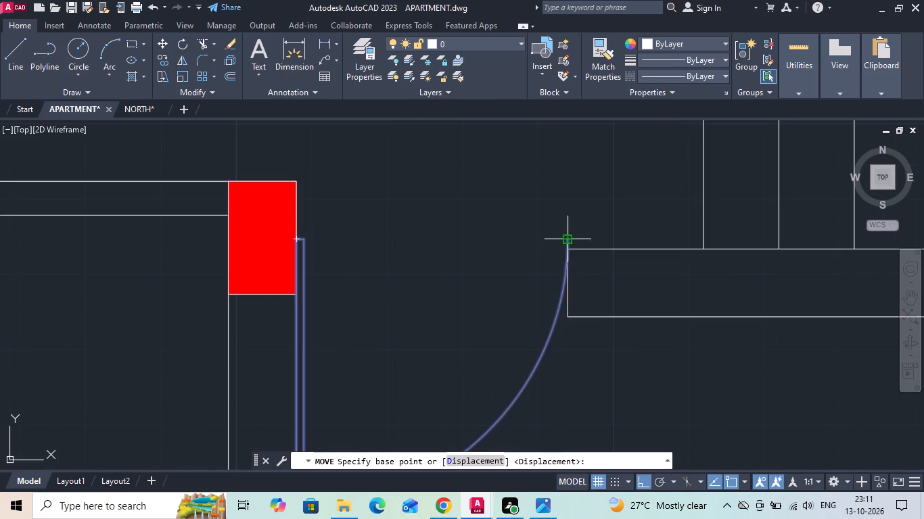
{"action": "left_click", "coordinate": [566, 237]}
{"action": "left_click", "coordinate": [569, 251]}
Mirror flat B's master bedroom door about a horizontal line across the living/dining area, keeping the source door.
{"action": "scroll", "coordinate": [529, 276], "scroll_direction": "down", "scroll_amount": 2}
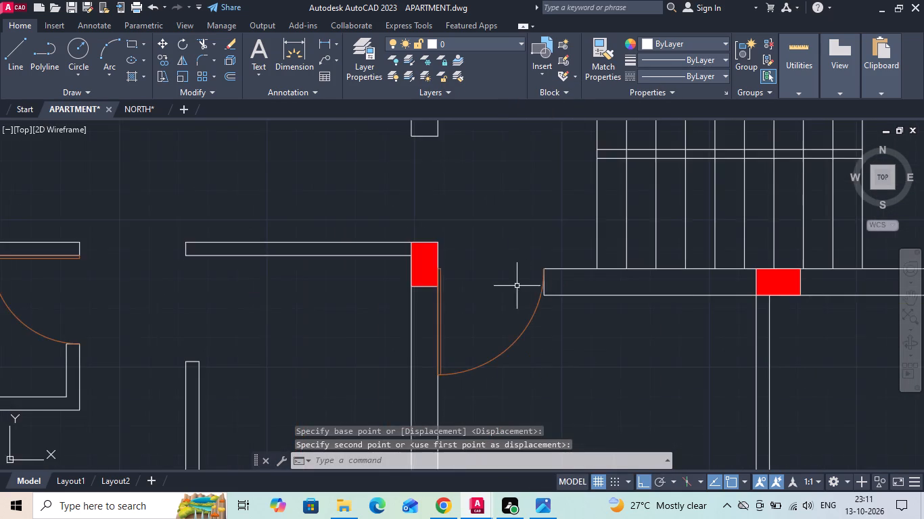
{"action": "scroll", "coordinate": [514, 287], "scroll_direction": "down", "scroll_amount": 2}
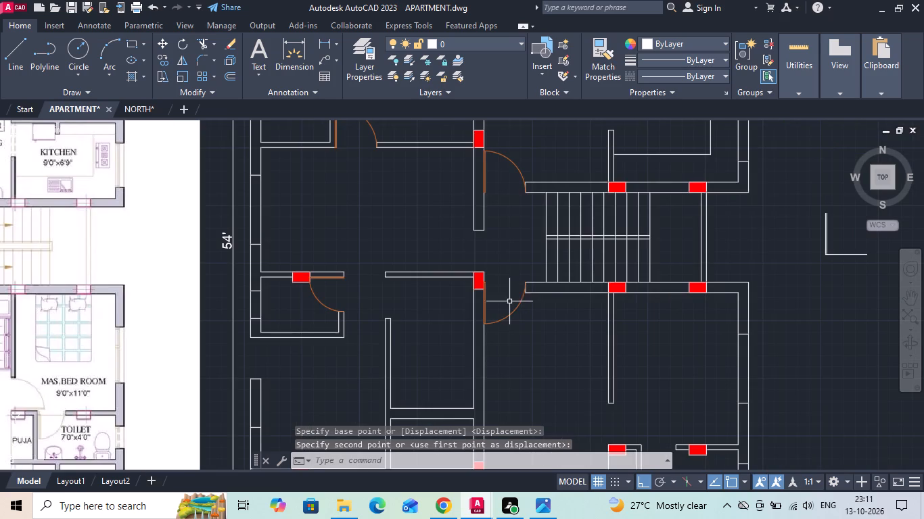
{"action": "scroll", "coordinate": [511, 312], "scroll_direction": "down", "scroll_amount": 1}
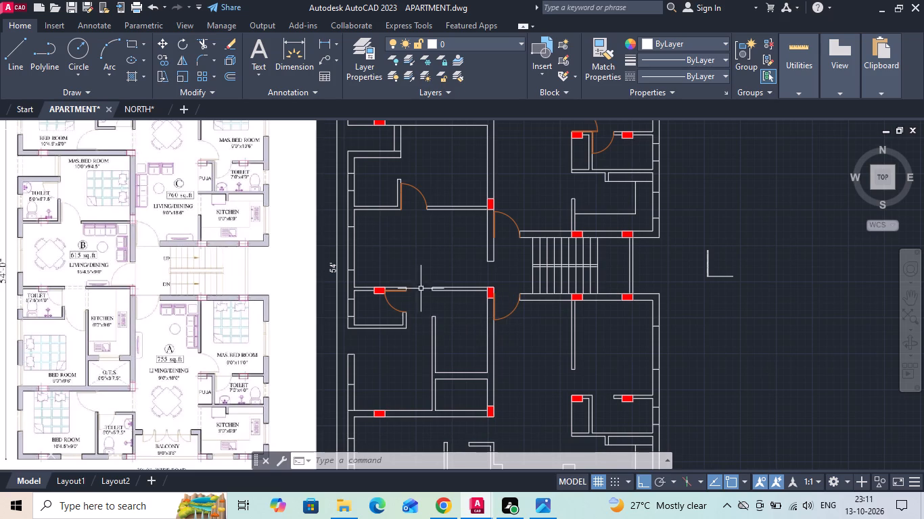
{"action": "left_click", "coordinate": [415, 184]}
{"action": "left_click", "coordinate": [415, 197]}
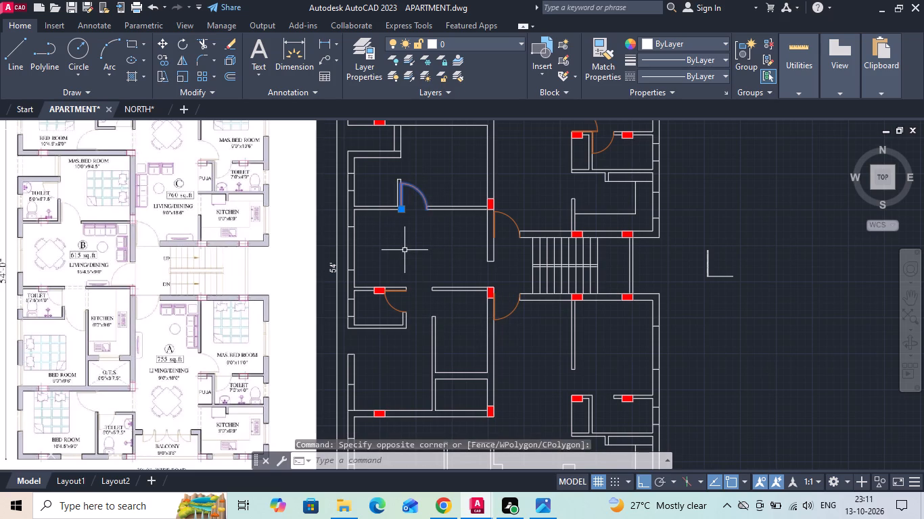
{"action": "type", "text": "MI"}
{"action": "key", "text": "space"}
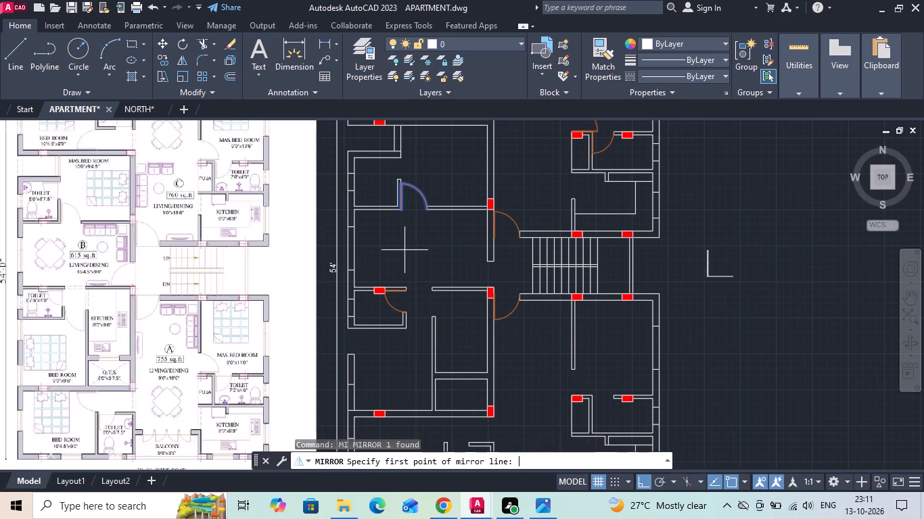
{"action": "left_click", "coordinate": [413, 263]}
{"action": "left_click", "coordinate": [389, 259]}
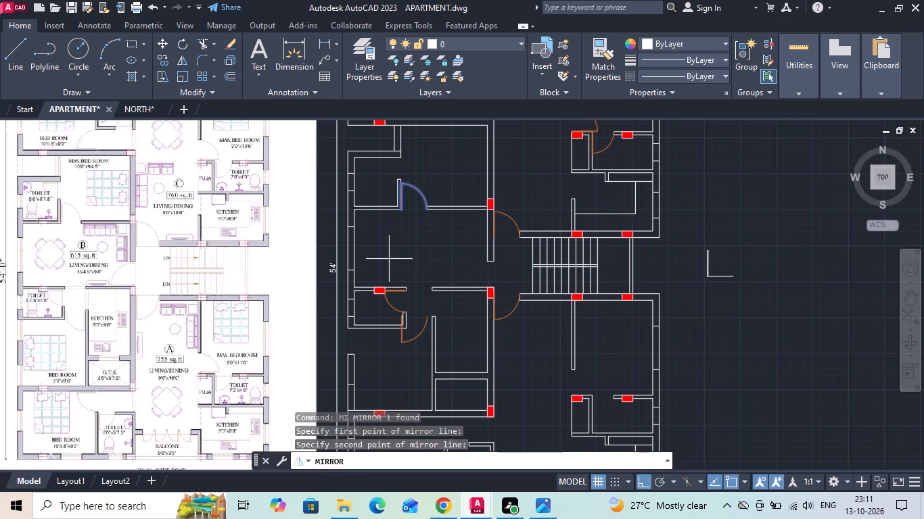
{"action": "type", "text": "N"}
{"action": "key", "text": "space"}
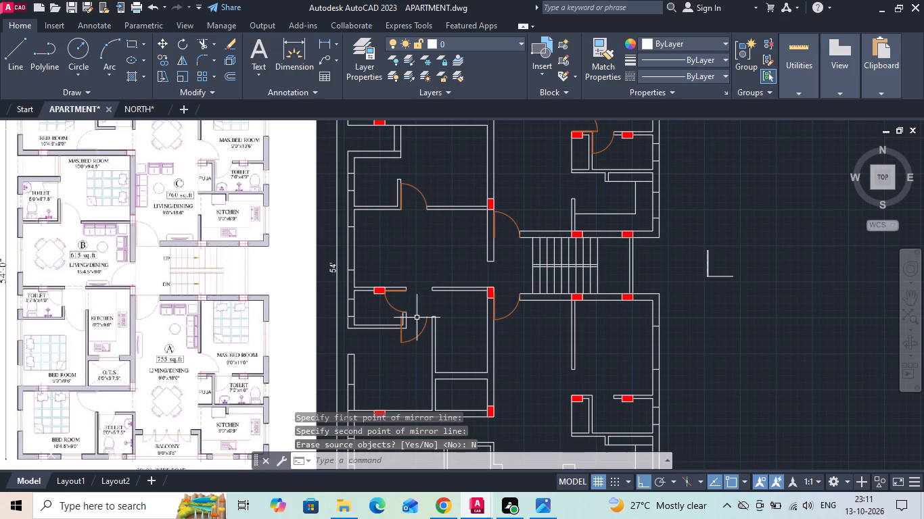
Mirror the new door beside flat B's lower toilet about a vertical line through the bedroom opening, erasing the source door.
{"action": "scroll", "coordinate": [386, 330], "scroll_direction": "up", "scroll_amount": 2}
{"action": "left_click", "coordinate": [446, 361]}
{"action": "left_click", "coordinate": [439, 337]}
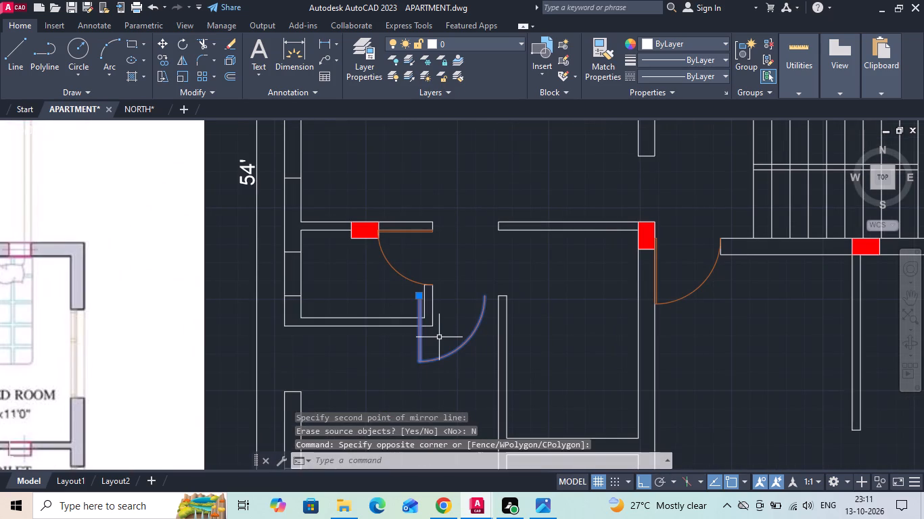
{"action": "type", "text": "MI"}
{"action": "key", "text": "space"}
{"action": "left_click", "coordinate": [455, 301]}
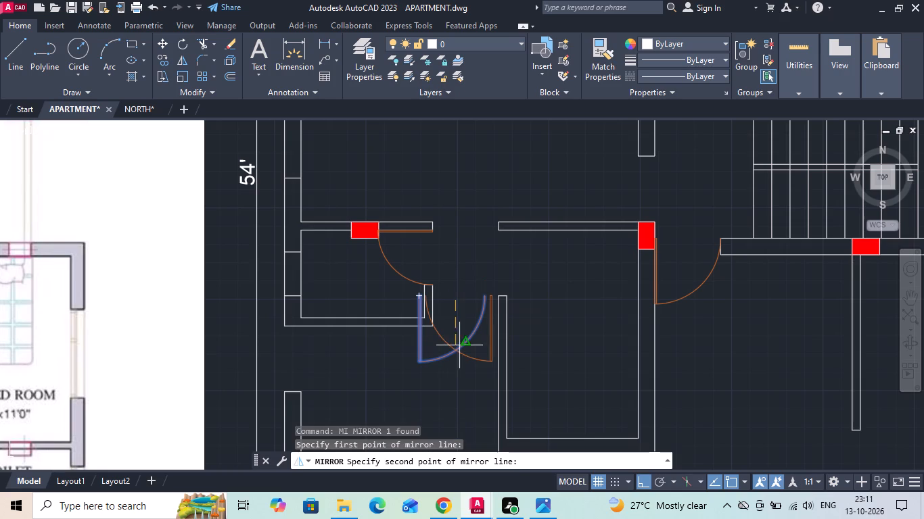
{"action": "left_click", "coordinate": [451, 406]}
{"action": "key", "text": "y"}
{"action": "key", "text": "space"}
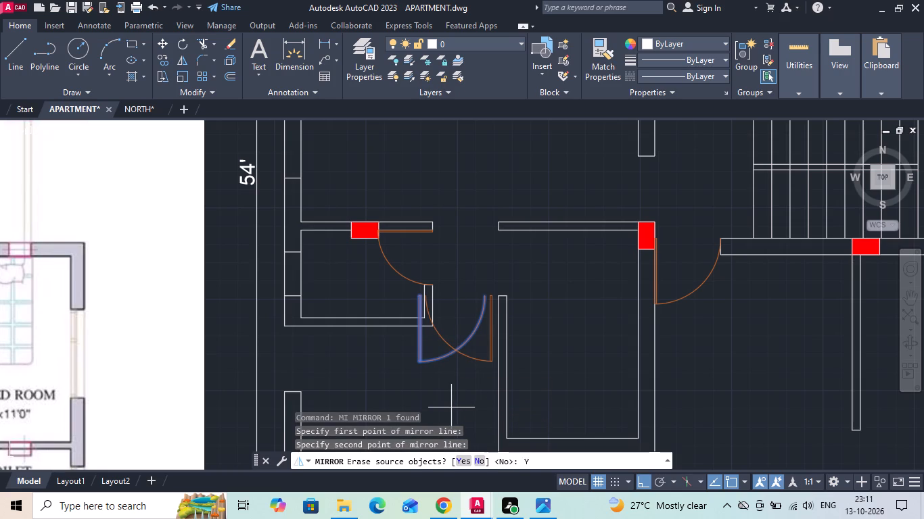
Move the flipped bedroom door so its leaf's upper outer corner meets the near top corner of the kitchen wall's end.
{"action": "left_click", "coordinate": [458, 353]}
{"action": "right_click", "coordinate": [459, 351]}
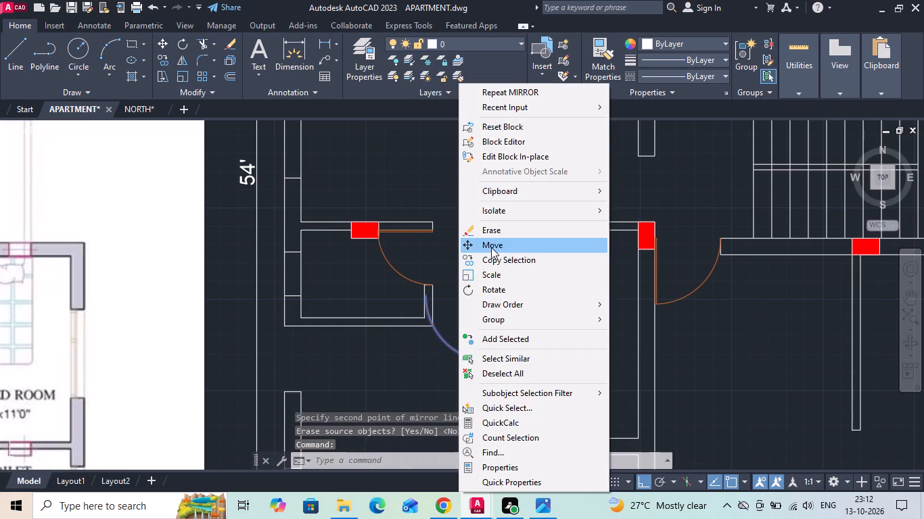
{"action": "left_click", "coordinate": [491, 247]}
{"action": "scroll", "coordinate": [491, 319], "scroll_direction": "up", "scroll_amount": 4}
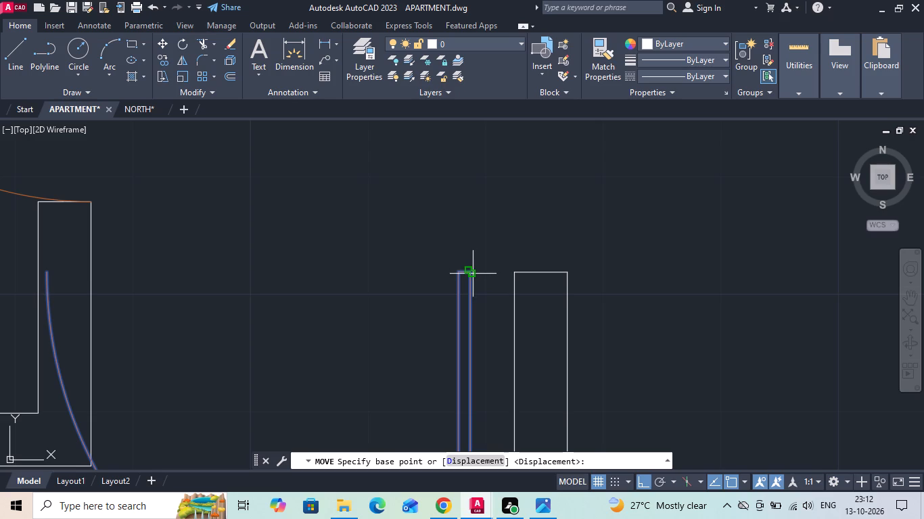
{"action": "scroll", "coordinate": [475, 286], "scroll_direction": "up", "scroll_amount": 2}
{"action": "left_click", "coordinate": [463, 249]}
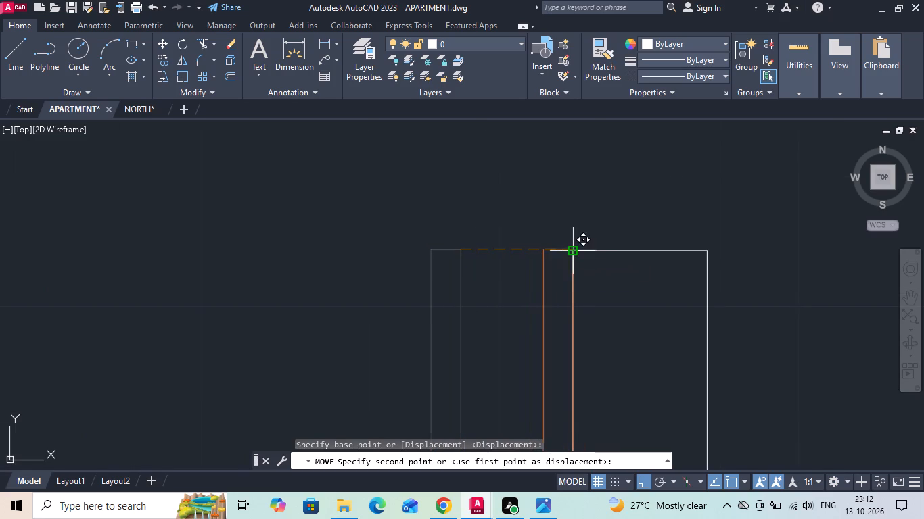
{"action": "left_click", "coordinate": [570, 253]}
Copy flat B's lower toilet door down into flat A's toilet beside the bottom bedroom, with Ortho off for free placement.
{"action": "scroll", "coordinate": [491, 272], "scroll_direction": "down", "scroll_amount": 8}
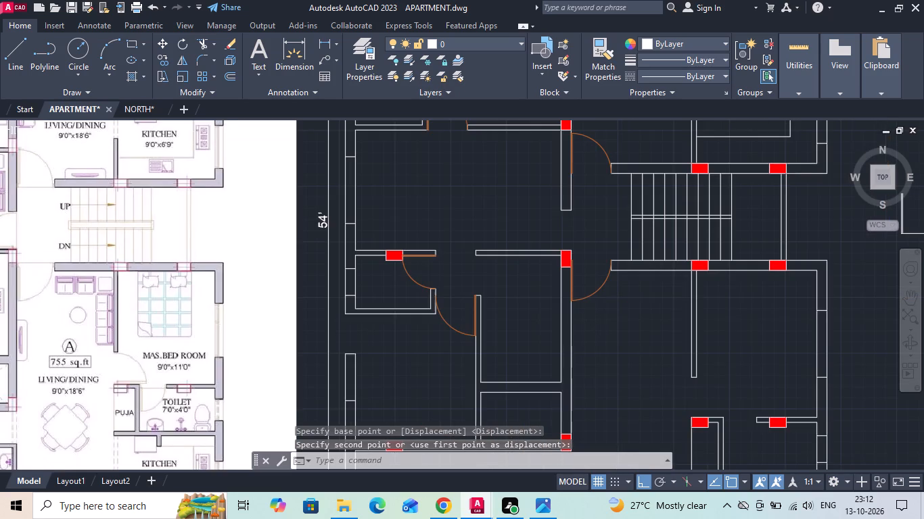
{"action": "middle_click_drag", "start_coordinate": [438, 349], "coordinate": [454, 293]}
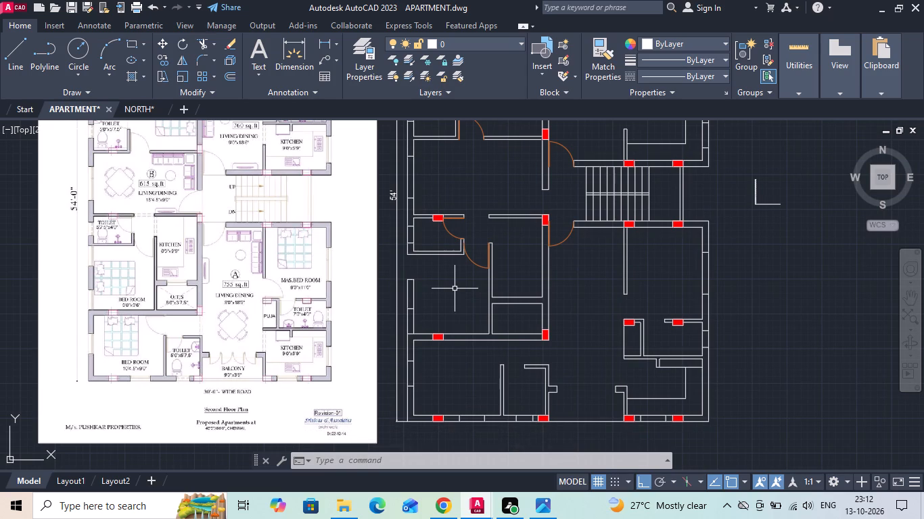
{"action": "left_click", "coordinate": [451, 234]}
{"action": "right_click", "coordinate": [451, 234]}
{"action": "left_click", "coordinate": [482, 266]}
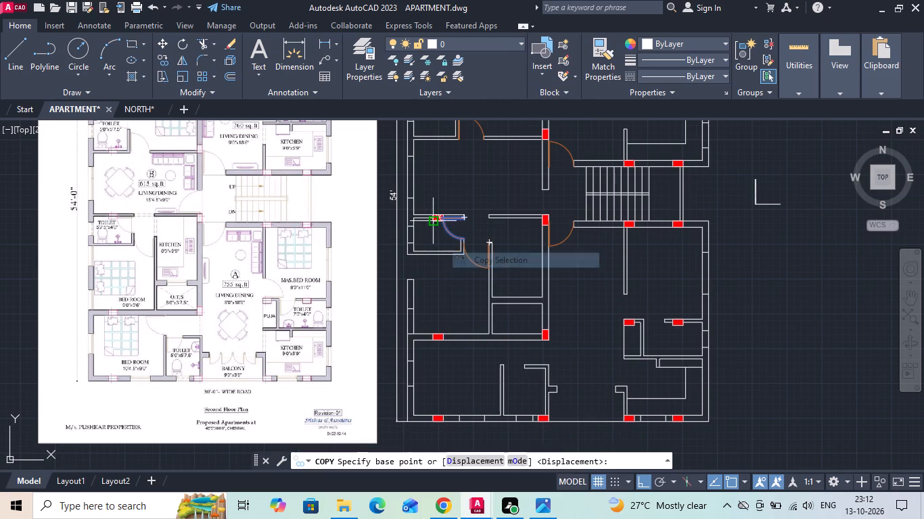
{"action": "left_click_drag", "start_coordinate": [427, 221], "coordinate": [430, 268]}
{"action": "left_click", "coordinate": [640, 482]}
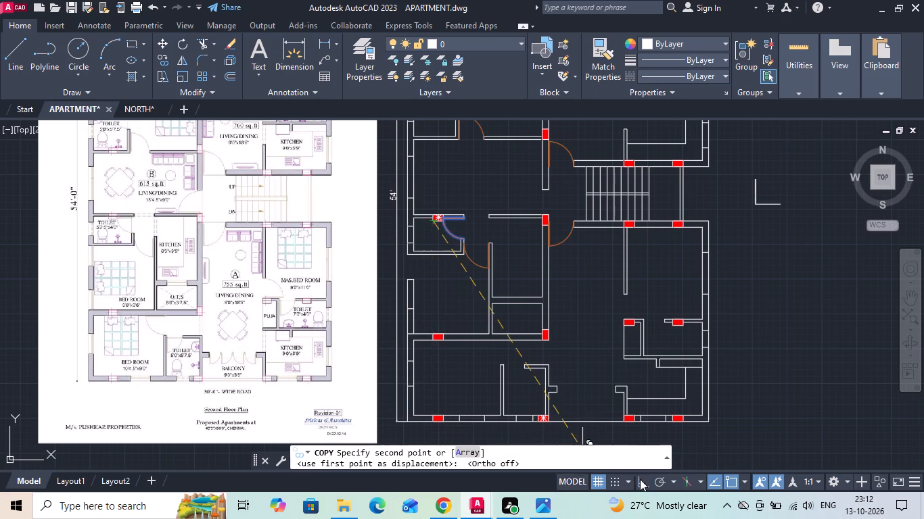
{"action": "scroll", "coordinate": [512, 388], "scroll_direction": "up", "scroll_amount": 3}
{"action": "left_click", "coordinate": [505, 353]}
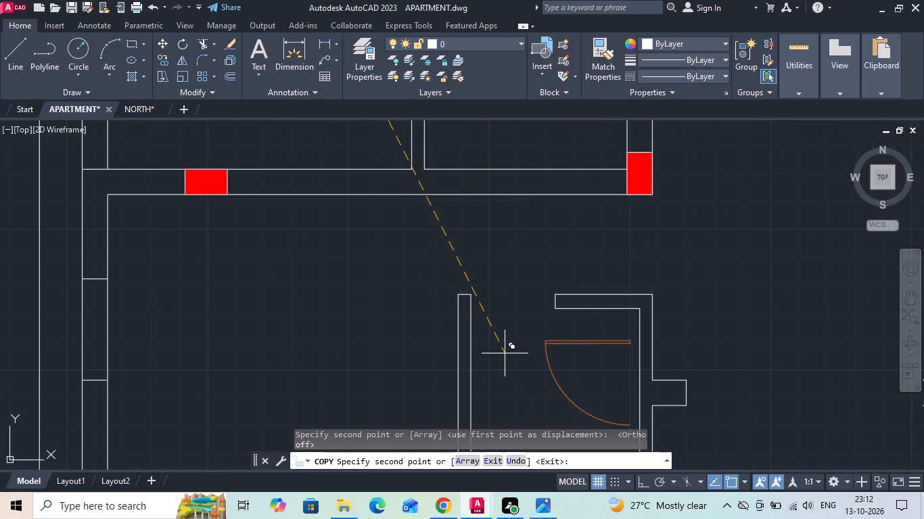
{"action": "key", "text": "Escape"}
Rotate the copied toilet door 90° with Ortho on, so its leaf stands vertical.
{"action": "left_click", "coordinate": [565, 341]}
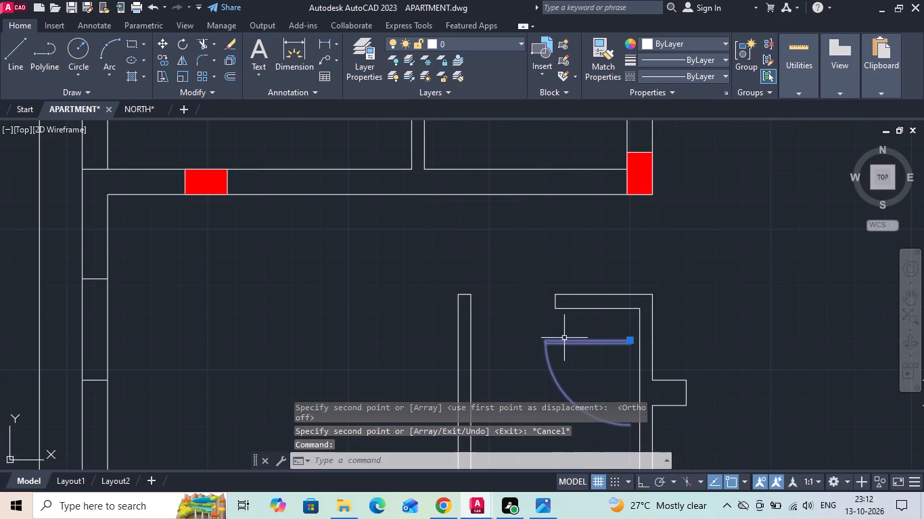
{"action": "right_click", "coordinate": [564, 338]}
{"action": "left_click", "coordinate": [606, 295]}
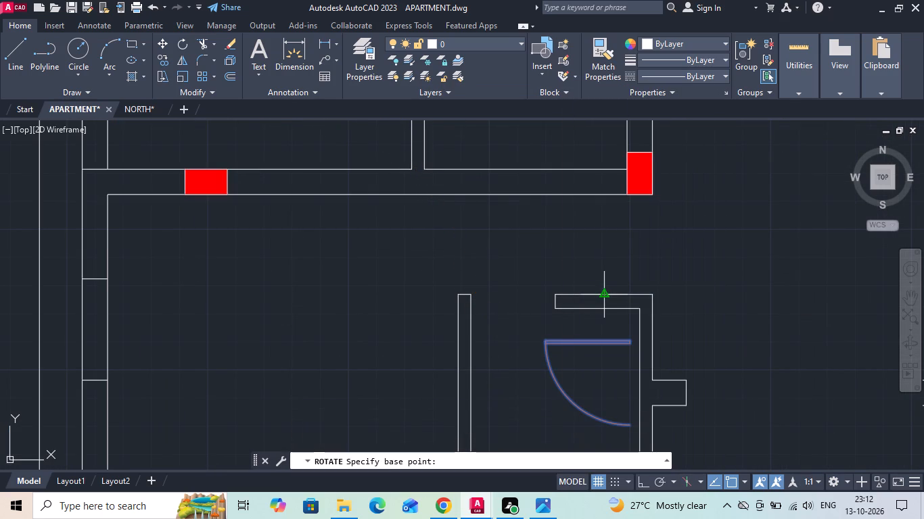
{"action": "key", "text": "F8"}
{"action": "left_click_drag", "start_coordinate": [522, 360], "coordinate": [524, 367]}
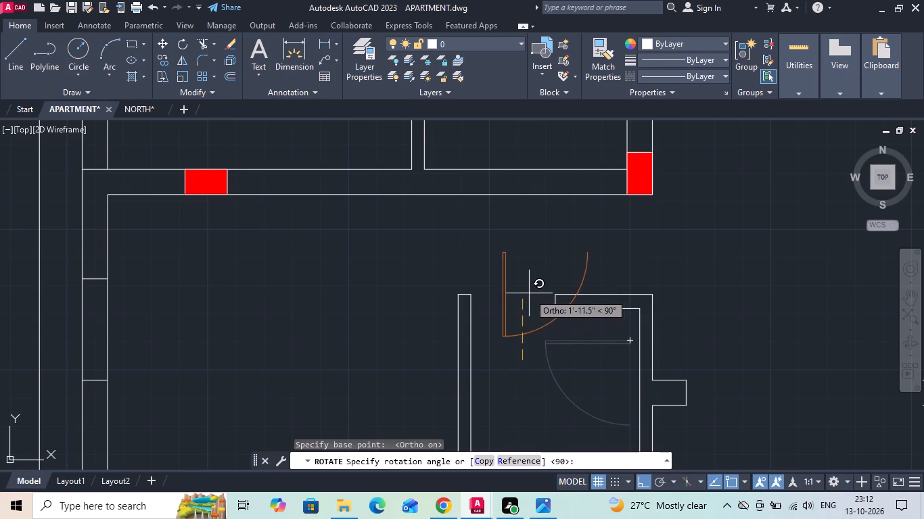
{"action": "left_click", "coordinate": [523, 247]}
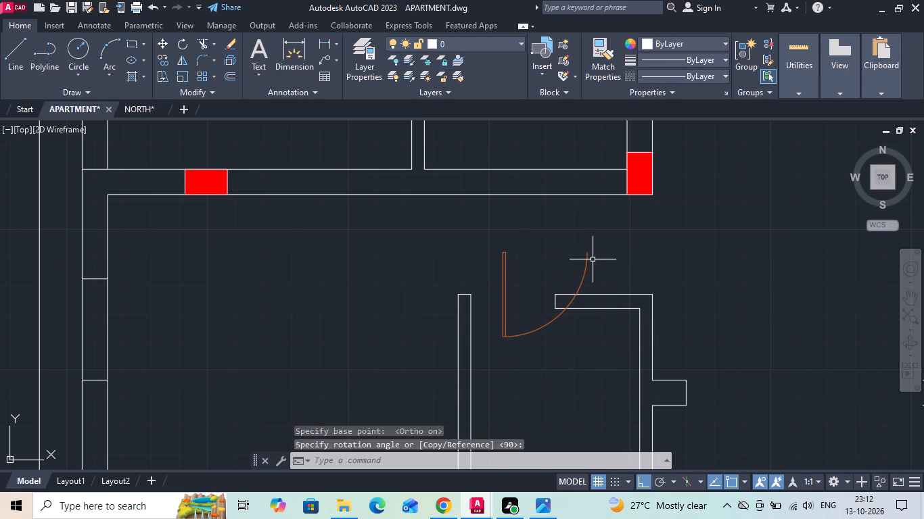
Move the rotated door so its arc's end meets the upper corner of the bottom toilet's short top wall.
{"action": "left_click", "coordinate": [595, 262]}
{"action": "left_click", "coordinate": [562, 262]}
{"action": "right_click", "coordinate": [562, 262]}
{"action": "left_click", "coordinate": [613, 251]}
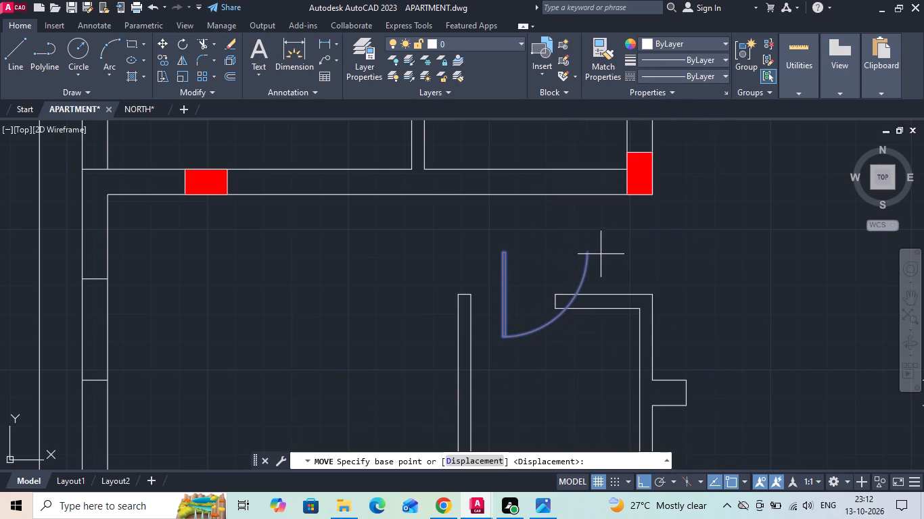
{"action": "left_click", "coordinate": [590, 250]}
{"action": "left_click", "coordinate": [555, 296]}
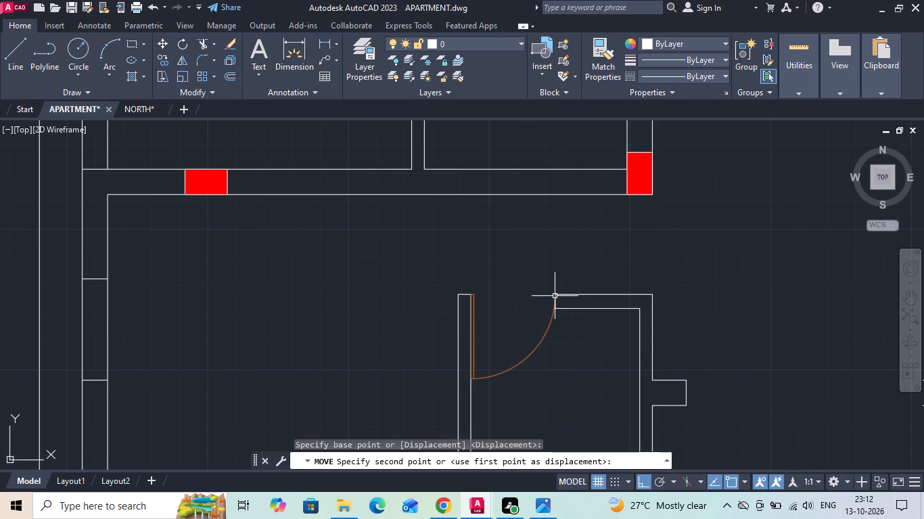
Move the bottom toilet's door by its arc's end to the upper wall corner at flat A's master bedroom toilet opening.
{"action": "scroll", "coordinate": [492, 309], "scroll_direction": "down", "scroll_amount": 3}
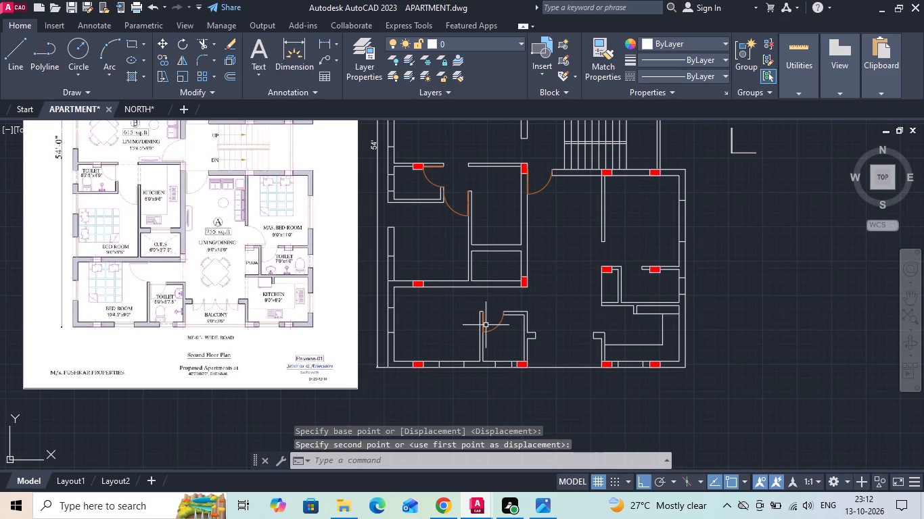
{"action": "scroll", "coordinate": [486, 325], "scroll_direction": "up", "scroll_amount": 2}
{"action": "left_click", "coordinate": [521, 328]}
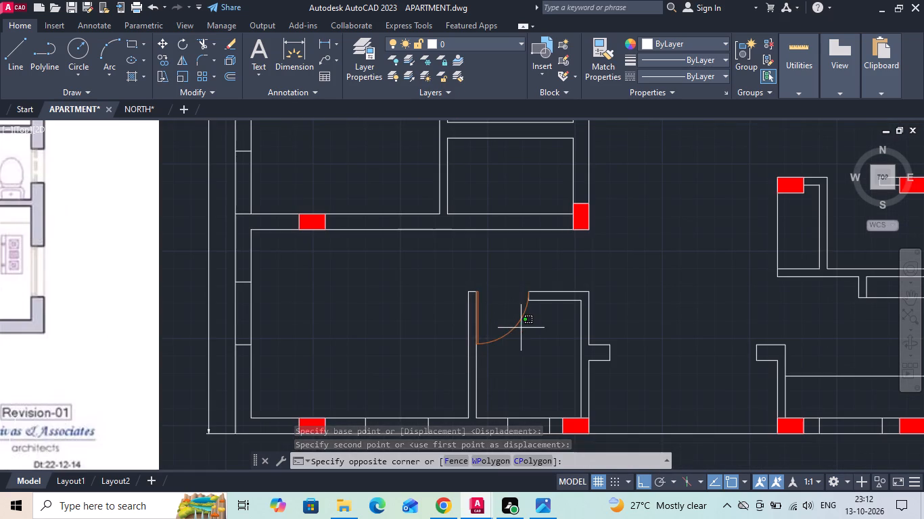
{"action": "left_click", "coordinate": [513, 314]}
{"action": "right_click", "coordinate": [513, 314]}
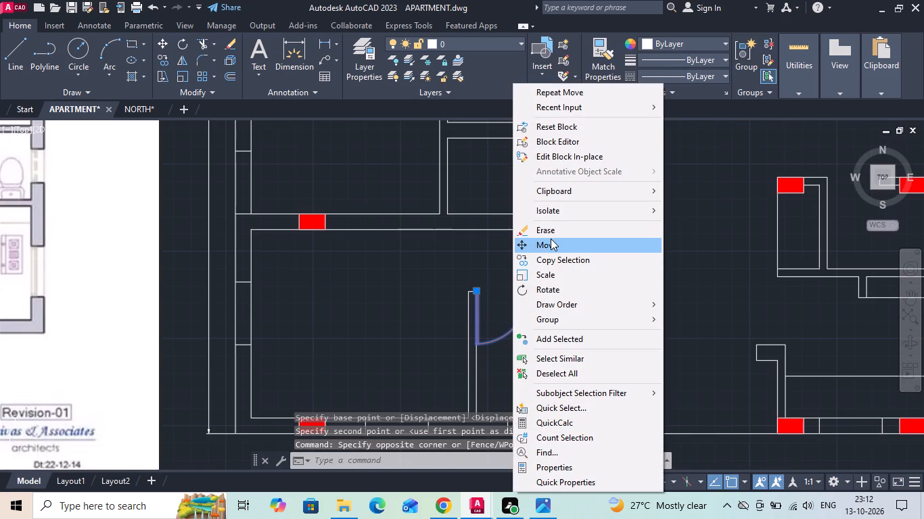
{"action": "left_click", "coordinate": [551, 239]}
{"action": "scroll", "coordinate": [540, 285], "scroll_direction": "up", "scroll_amount": 3}
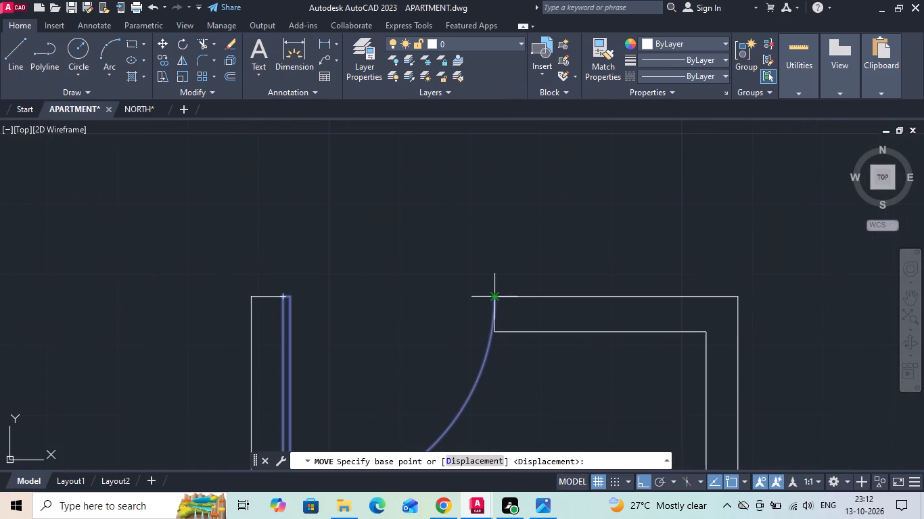
{"action": "left_click", "coordinate": [495, 293]}
{"action": "scroll", "coordinate": [409, 331], "scroll_direction": "down", "scroll_amount": 3}
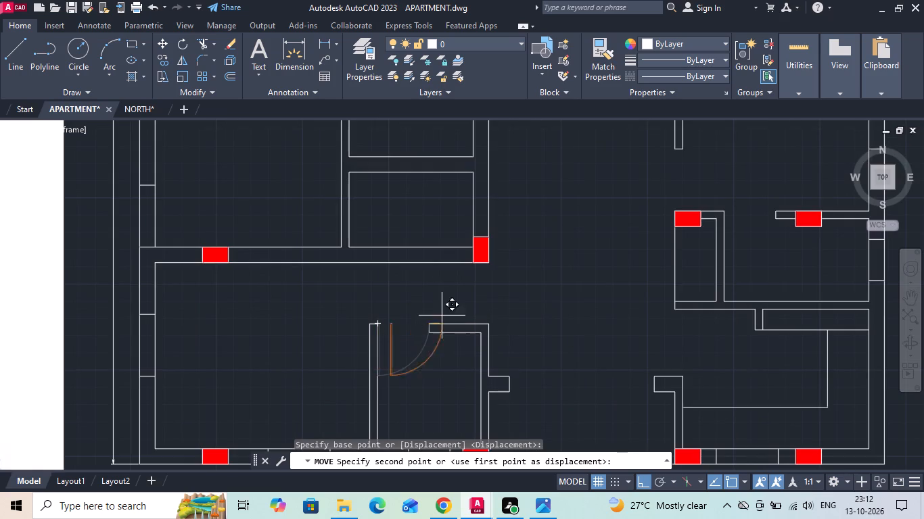
{"action": "scroll", "coordinate": [464, 310], "scroll_direction": "down", "scroll_amount": 1}
{"action": "scroll", "coordinate": [648, 247], "scroll_direction": "up", "scroll_amount": 2}
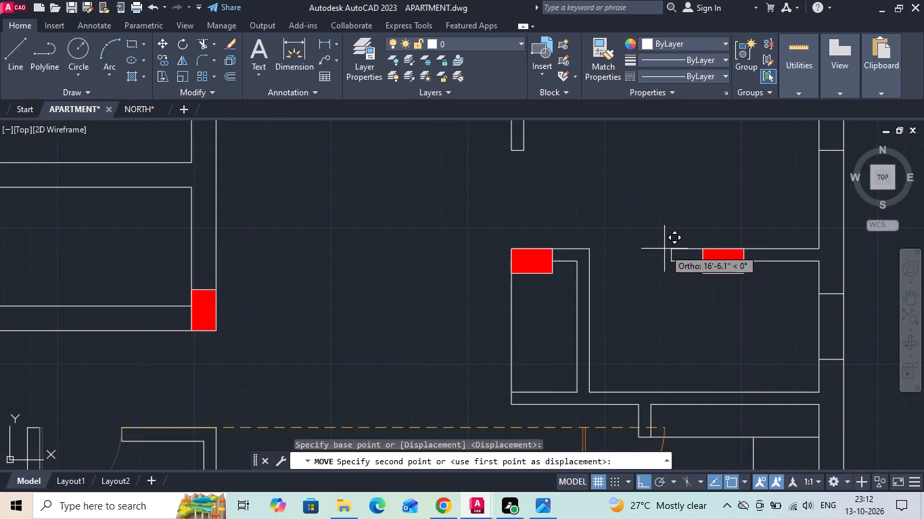
{"action": "left_click", "coordinate": [670, 249]}
{"action": "scroll", "coordinate": [624, 284], "scroll_direction": "down", "scroll_amount": 3}
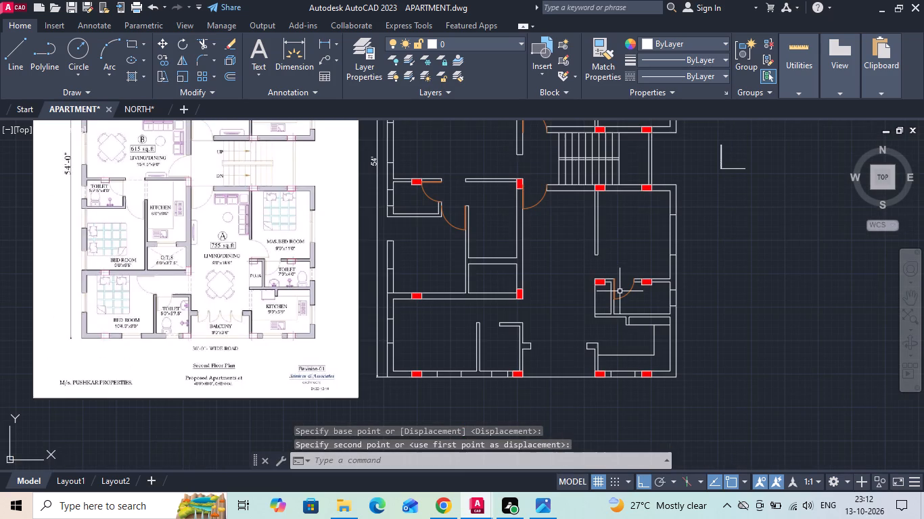
{"action": "key", "text": "Escape"}
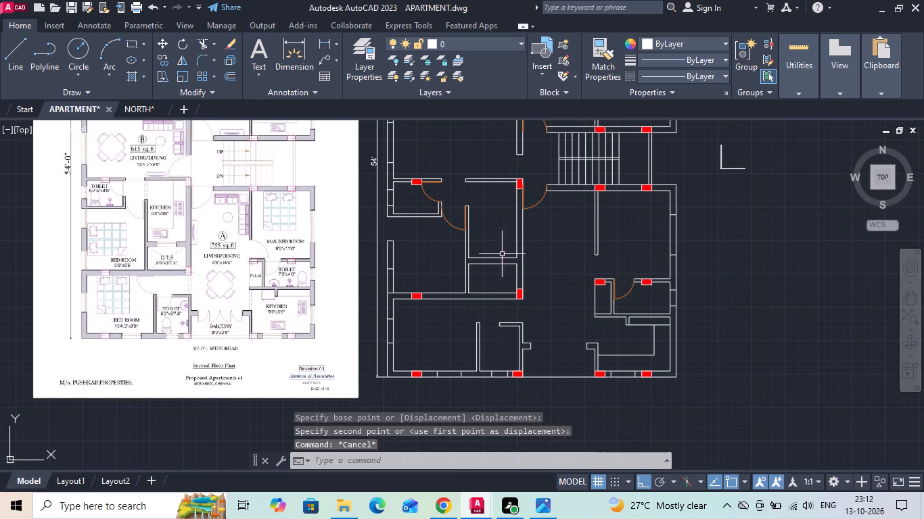
Copy flat C's master bedroom door straight down by its arc's end to the lower wall corner at flat A's master bedroom opening.
{"action": "middle_click_drag", "start_coordinate": [452, 240], "coordinate": [419, 353]}
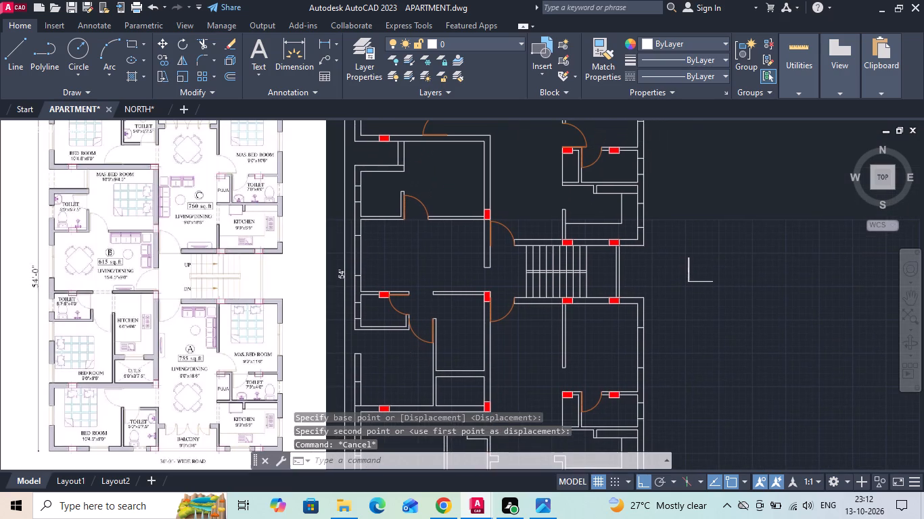
{"action": "left_click", "coordinate": [579, 134]}
{"action": "left_click", "coordinate": [578, 129]}
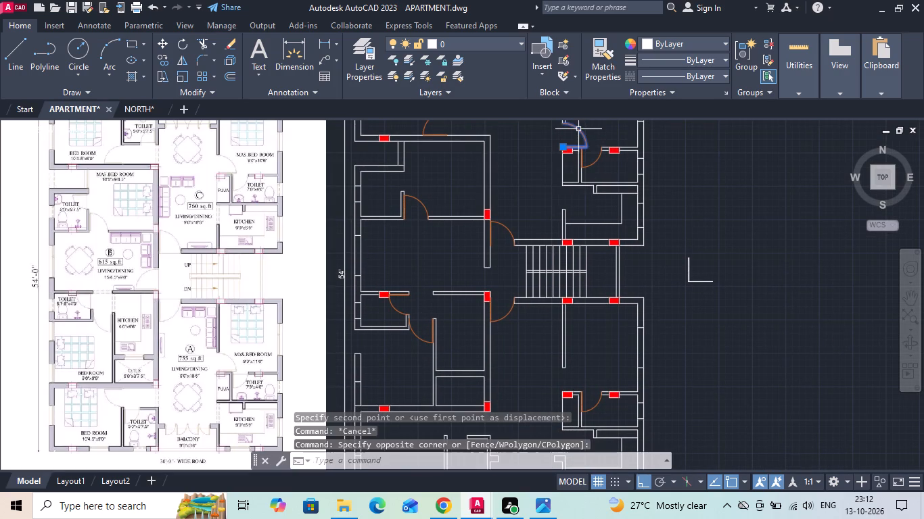
{"action": "right_click", "coordinate": [578, 129]}
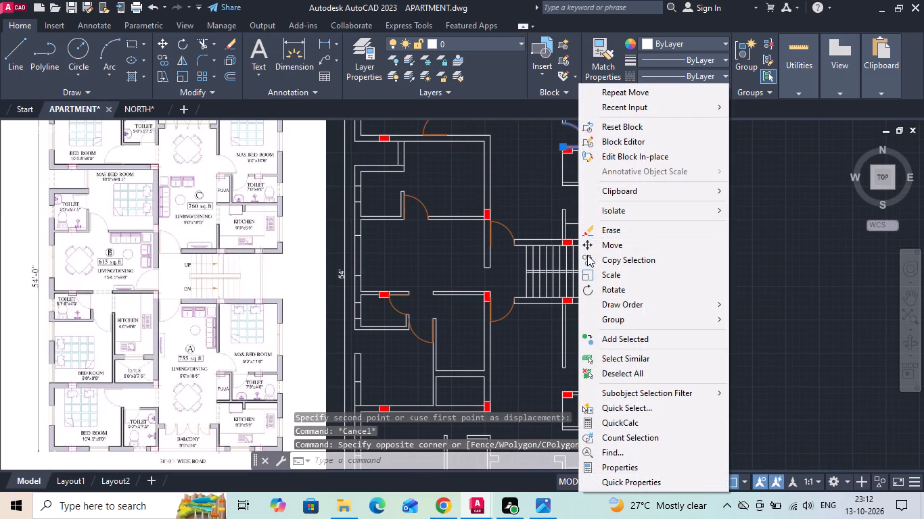
{"action": "left_click", "coordinate": [587, 255]}
{"action": "middle_click_drag", "start_coordinate": [543, 259], "coordinate": [537, 321]}
{"action": "scroll", "coordinate": [558, 157], "scroll_direction": "up", "scroll_amount": 3}
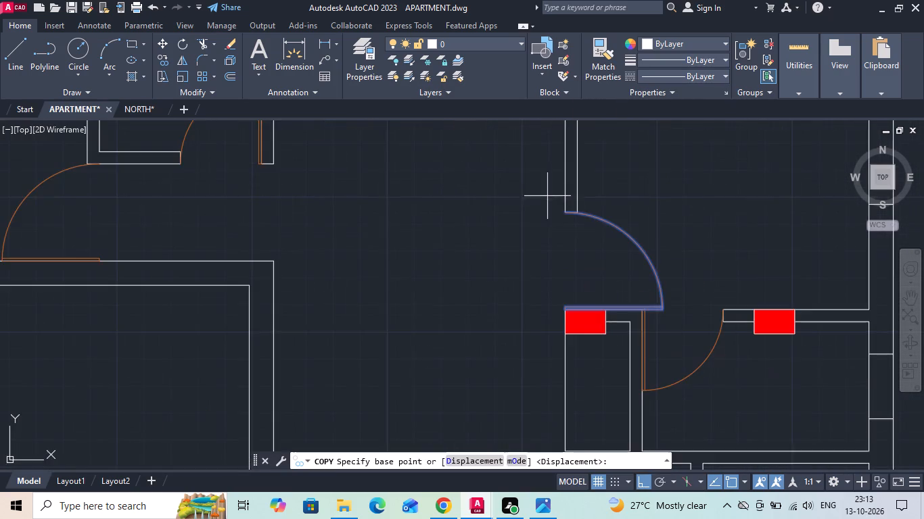
{"action": "scroll", "coordinate": [559, 196], "scroll_direction": "up", "scroll_amount": 4}
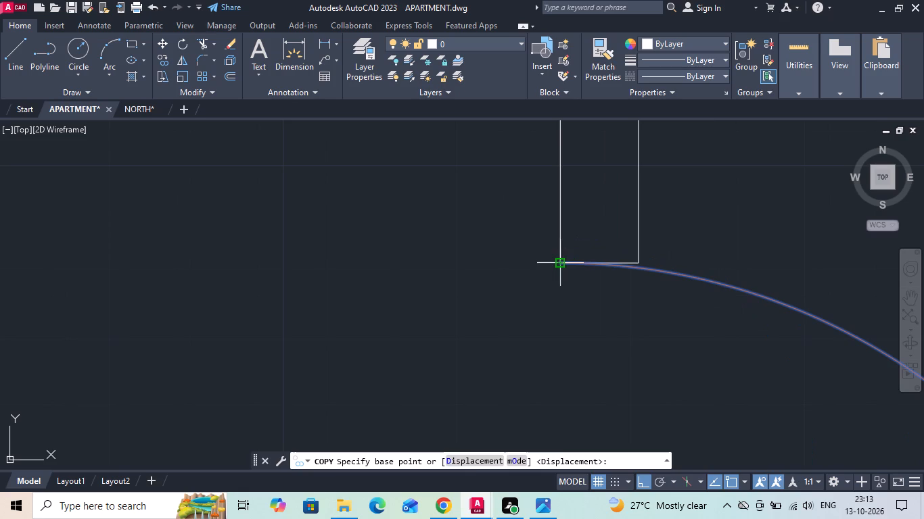
{"action": "left_click", "coordinate": [562, 263]}
{"action": "scroll", "coordinate": [493, 219], "scroll_direction": "down", "scroll_amount": 8}
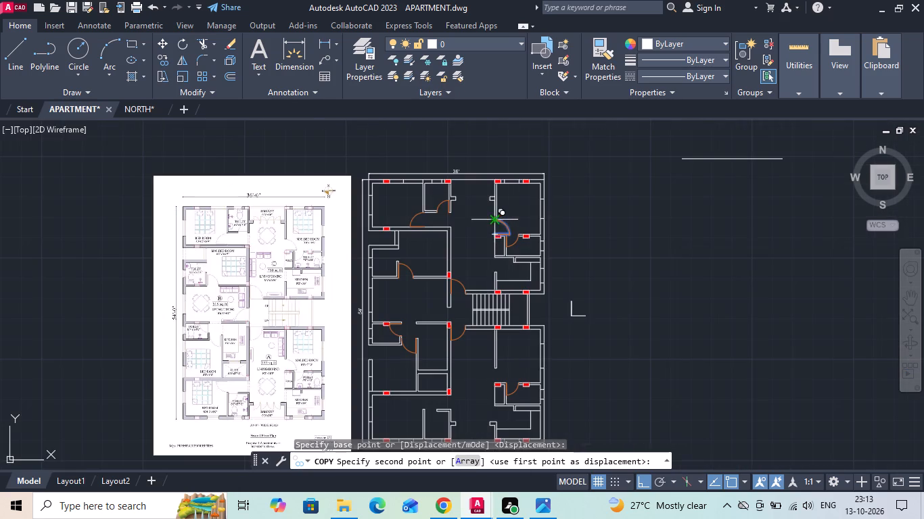
{"action": "scroll", "coordinate": [496, 370], "scroll_direction": "up", "scroll_amount": 5}
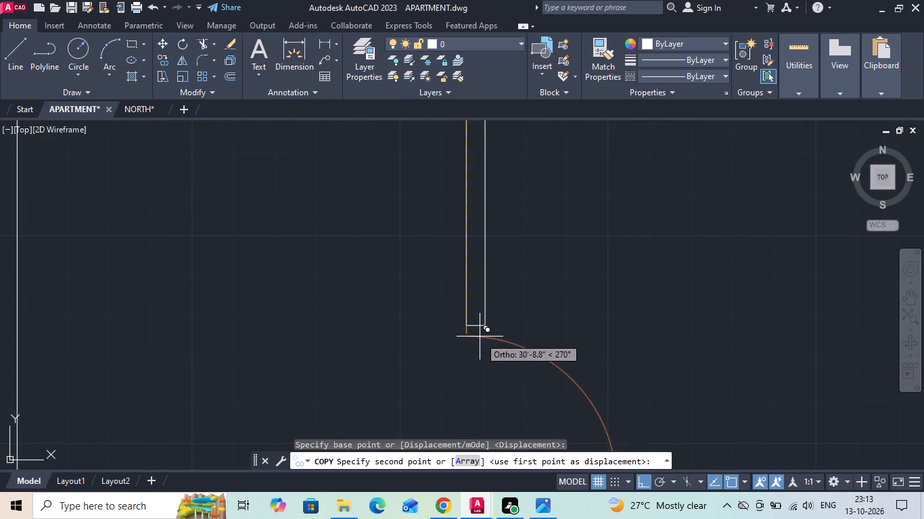
{"action": "left_click", "coordinate": [462, 326]}
{"action": "scroll", "coordinate": [567, 246], "scroll_direction": "down", "scroll_amount": 3}
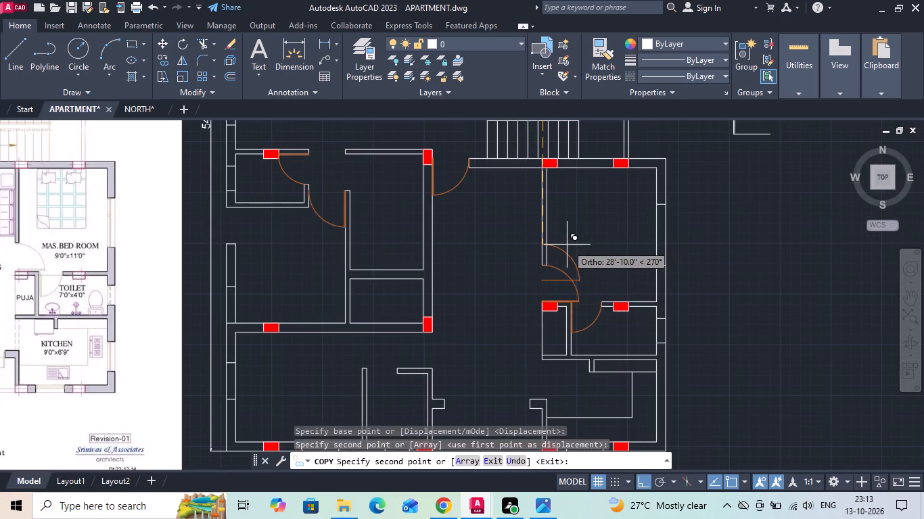
{"action": "key", "text": "Escape"}
Copy flat A's master bedroom toilet door by its arc's end to the upper wall corner at the bottom bedroom's toilet opening.
{"action": "scroll", "coordinate": [567, 245], "scroll_direction": "down", "scroll_amount": 1}
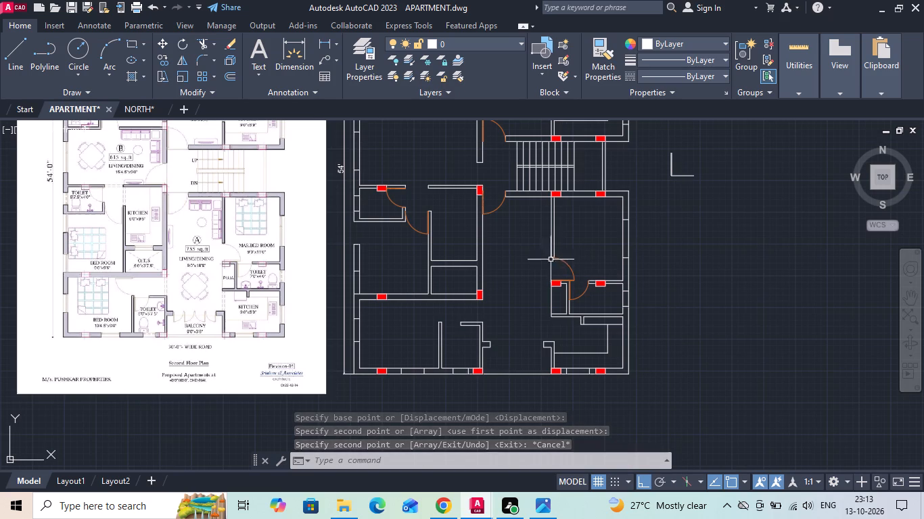
{"action": "scroll", "coordinate": [588, 294], "scroll_direction": "up", "scroll_amount": 3}
{"action": "left_click_drag", "start_coordinate": [585, 297], "coordinate": [568, 290]}
{"action": "left_click", "coordinate": [547, 270]}
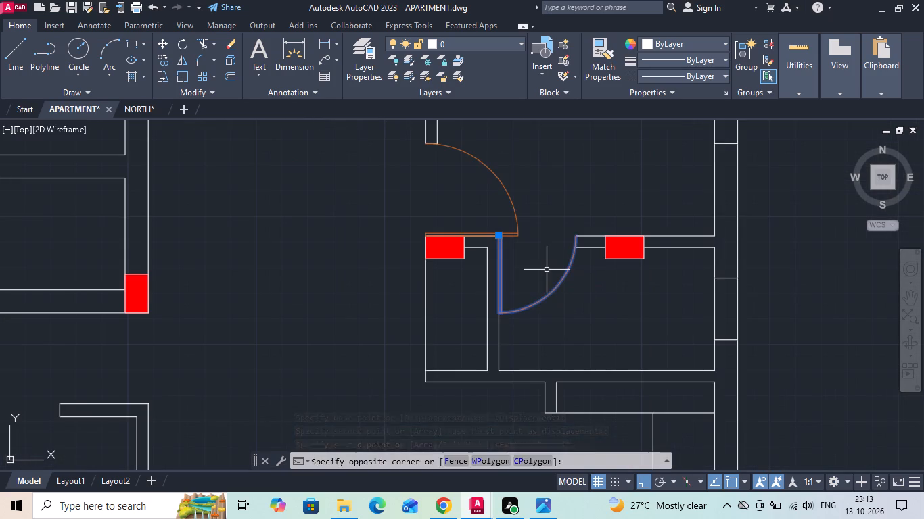
{"action": "right_click", "coordinate": [547, 270]}
{"action": "left_click", "coordinate": [561, 259]}
{"action": "scroll", "coordinate": [563, 239], "scroll_direction": "up", "scroll_amount": 2}
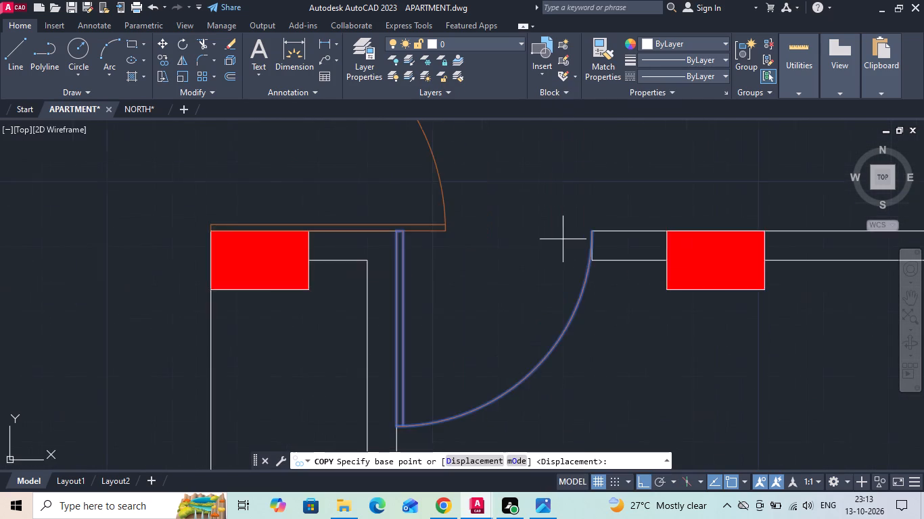
{"action": "scroll", "coordinate": [562, 239], "scroll_direction": "up", "scroll_amount": 2}
{"action": "left_click", "coordinate": [634, 219]}
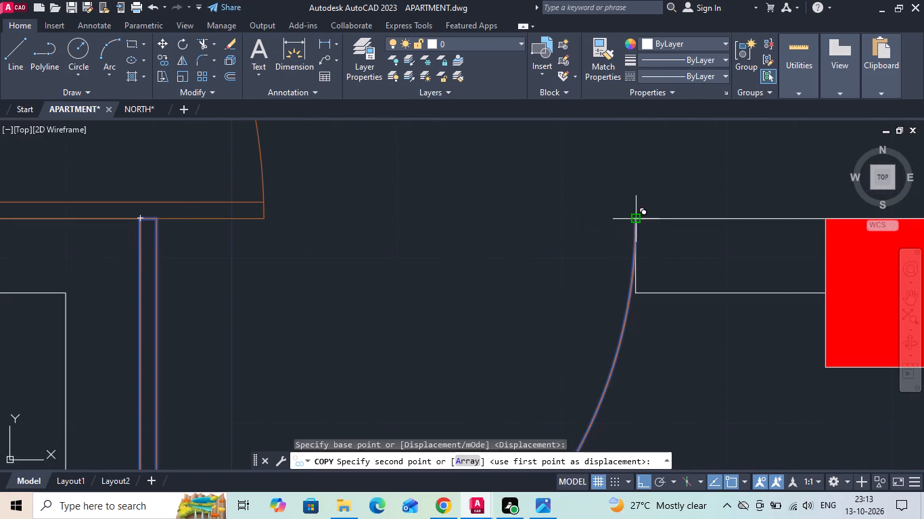
{"action": "scroll", "coordinate": [634, 223], "scroll_direction": "down", "scroll_amount": 5}
{"action": "scroll", "coordinate": [317, 343], "scroll_direction": "up", "scroll_amount": 2}
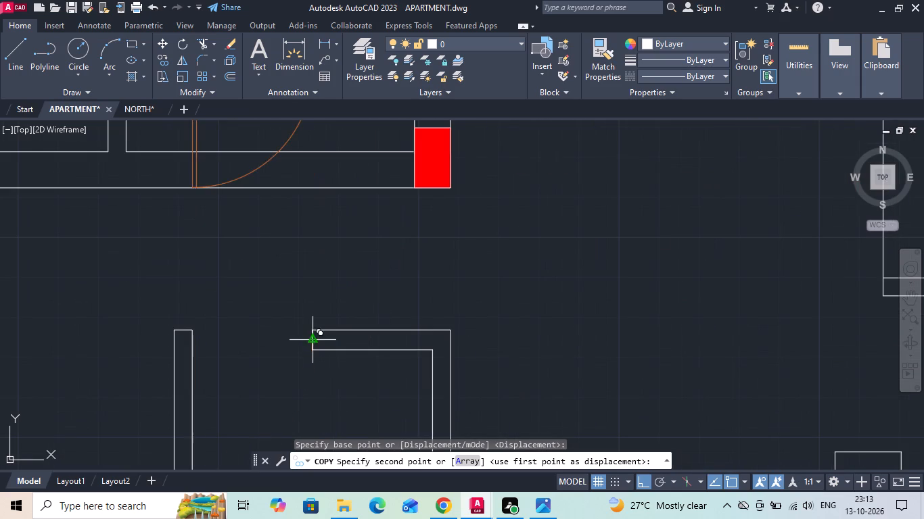
{"action": "left_click", "coordinate": [316, 330]}
{"action": "scroll", "coordinate": [577, 314], "scroll_direction": "down", "scroll_amount": 1}
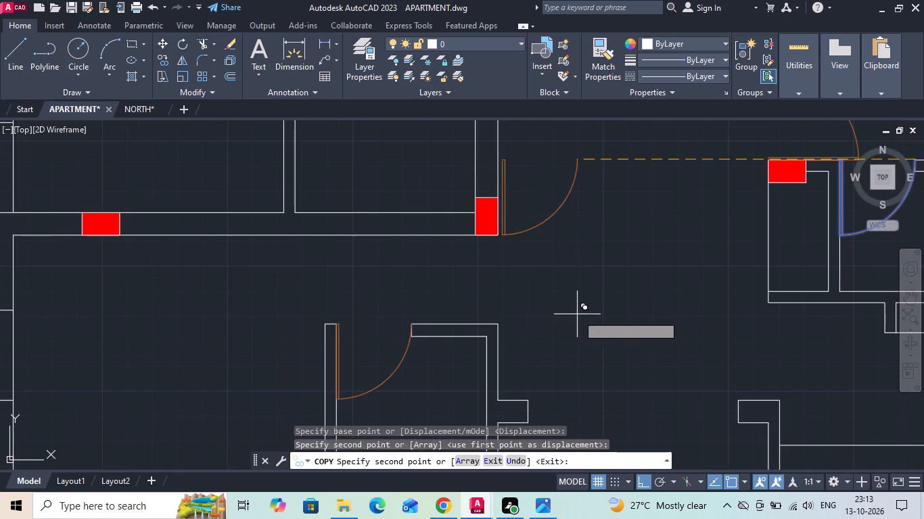
{"action": "key", "text": "Escape"}
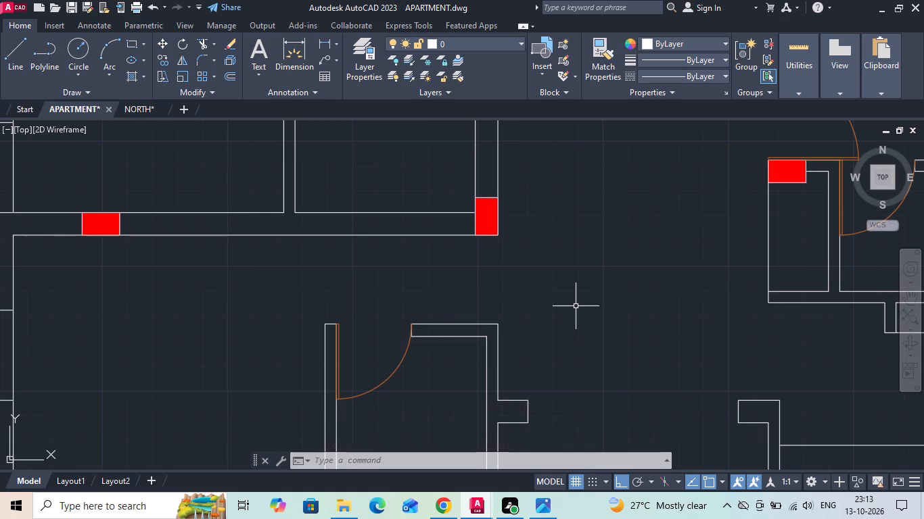
Copy flat C's entrance door straight down to the area between the stairs and flat B's entrance opening.
{"action": "middle_click_drag", "start_coordinate": [493, 291], "coordinate": [538, 278]}
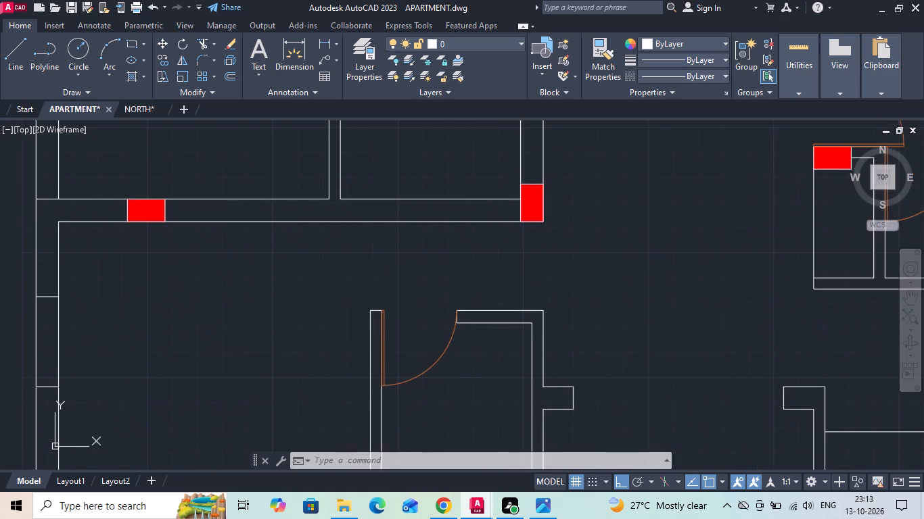
{"action": "scroll", "coordinate": [559, 282], "scroll_direction": "down", "scroll_amount": 2}
{"action": "scroll", "coordinate": [440, 332], "scroll_direction": "down", "scroll_amount": 1}
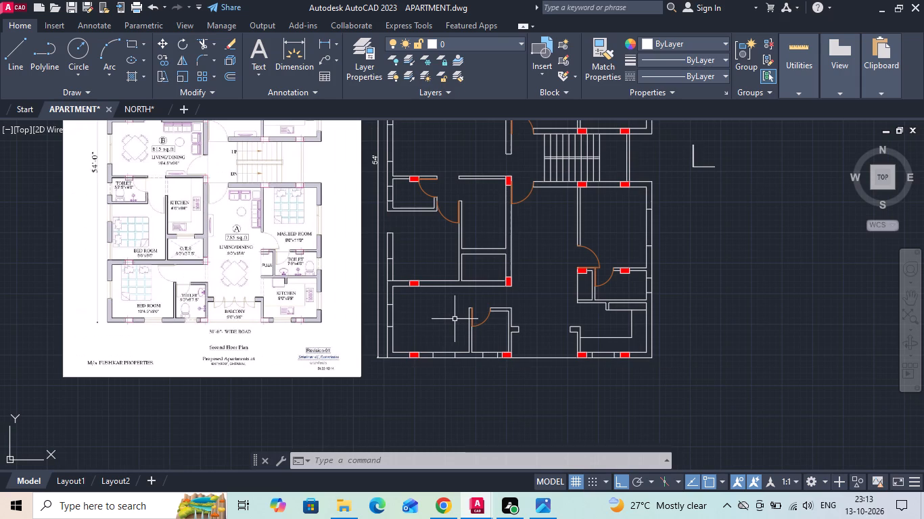
{"action": "middle_click_drag", "start_coordinate": [455, 319], "coordinate": [465, 393]}
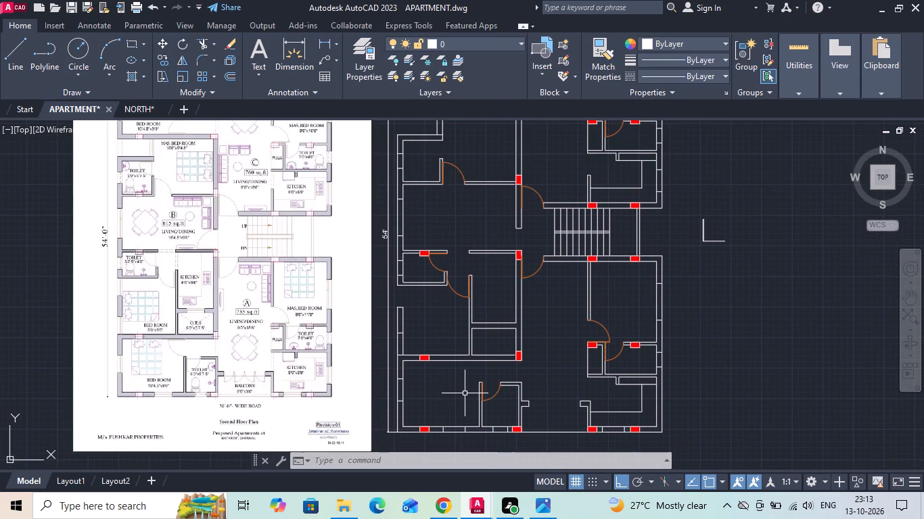
{"action": "scroll", "coordinate": [465, 393], "scroll_direction": "down", "scroll_amount": 1}
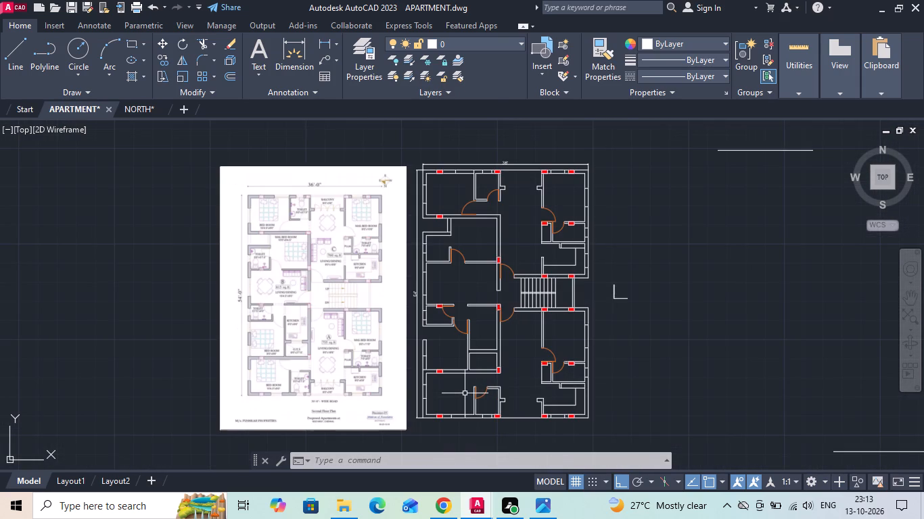
{"action": "scroll", "coordinate": [515, 282], "scroll_direction": "up", "scroll_amount": 4}
{"action": "left_click_drag", "start_coordinate": [500, 260], "coordinate": [494, 252]}
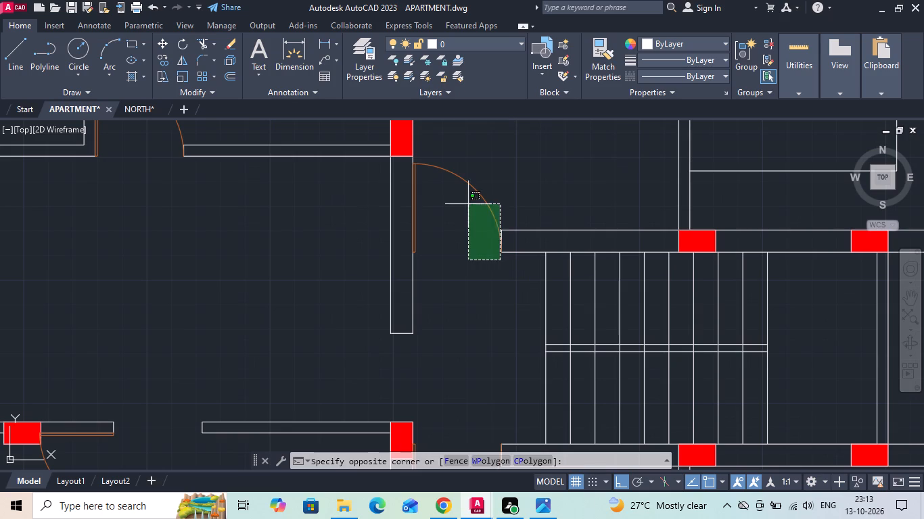
{"action": "left_click", "coordinate": [467, 192]}
{"action": "right_click", "coordinate": [467, 192]}
{"action": "left_click", "coordinate": [484, 257]}
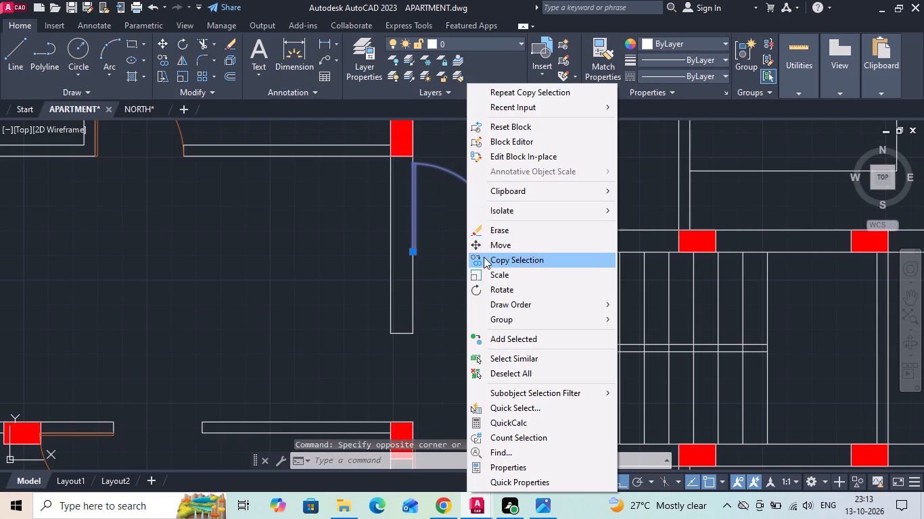
{"action": "left_click", "coordinate": [477, 215]}
{"action": "left_click", "coordinate": [484, 371]}
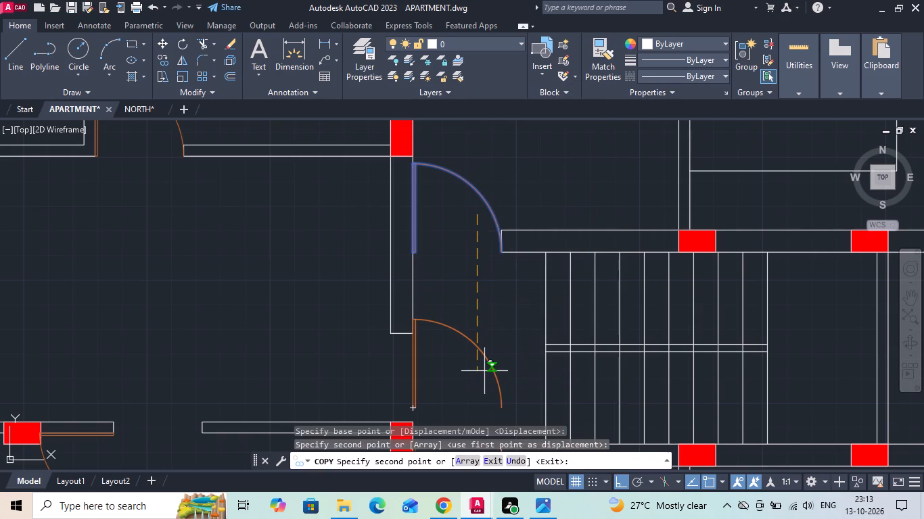
{"action": "key", "text": "Escape"}
Rotate the copied entrance door 90° counterclockwise so its leaf lies horizontal at the bottom.
{"action": "left_click_drag", "start_coordinate": [497, 320], "coordinate": [496, 327]}
{"action": "left_click", "coordinate": [475, 365]}
{"action": "right_click", "coordinate": [475, 365]}
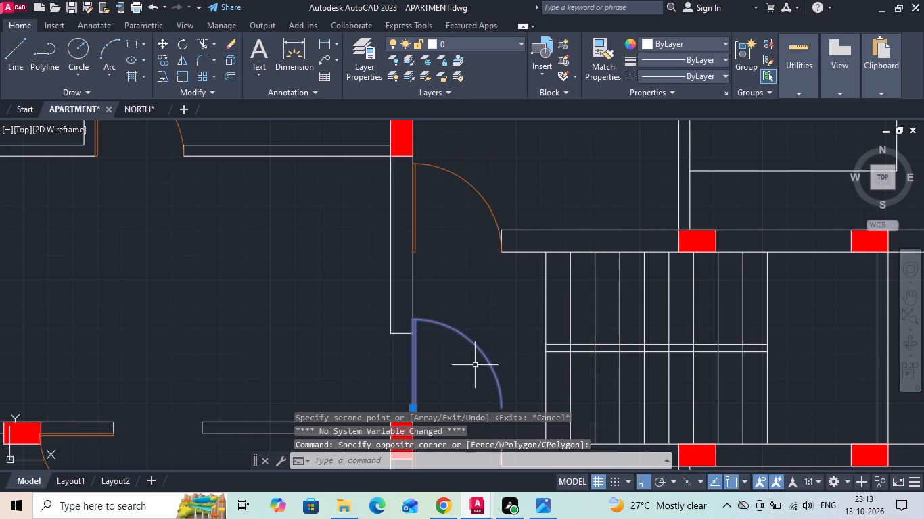
{"action": "left_click", "coordinate": [500, 291]}
{"action": "scroll", "coordinate": [451, 320], "scroll_direction": "down", "scroll_amount": 1}
{"action": "left_click", "coordinate": [461, 341]}
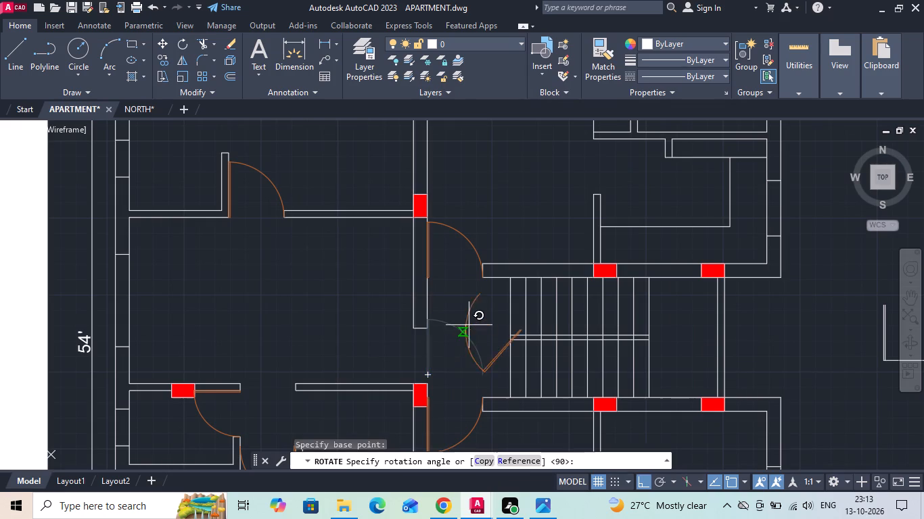
{"action": "scroll", "coordinate": [469, 321], "scroll_direction": "up", "scroll_amount": 2}
{"action": "left_click", "coordinate": [465, 291]}
Move the rotated door by its arc's end to the stair-side bottom corner of the wall above flat B's entrance opening.
{"action": "left_click", "coordinate": [483, 382]}
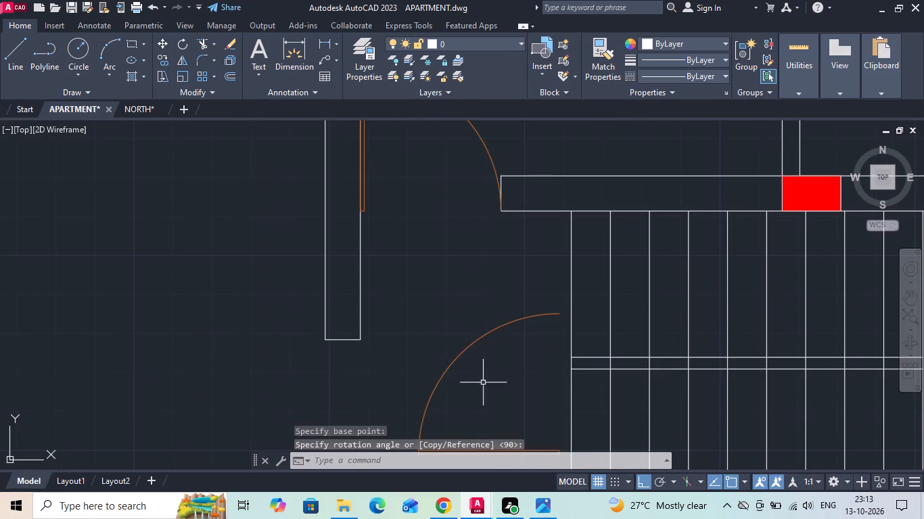
{"action": "left_click", "coordinate": [434, 348]}
{"action": "right_click", "coordinate": [436, 347]}
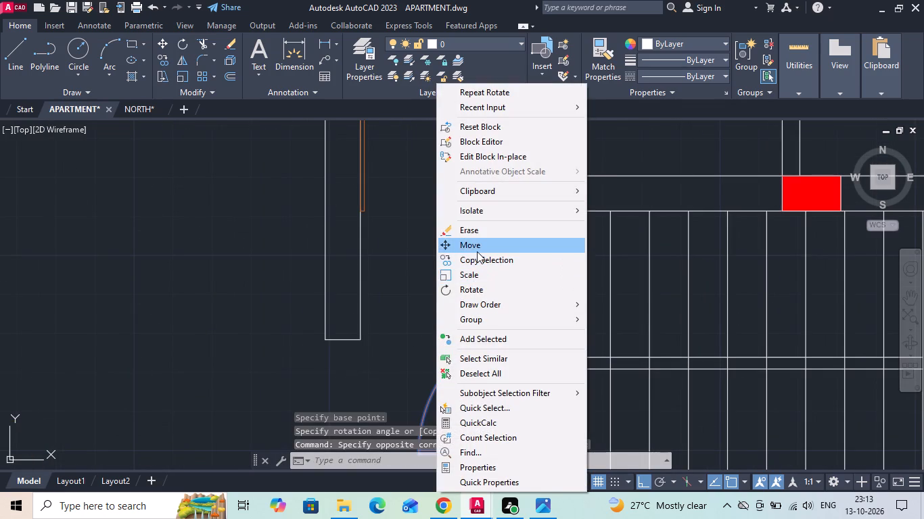
{"action": "left_click", "coordinate": [477, 251]}
{"action": "left_click", "coordinate": [558, 314]}
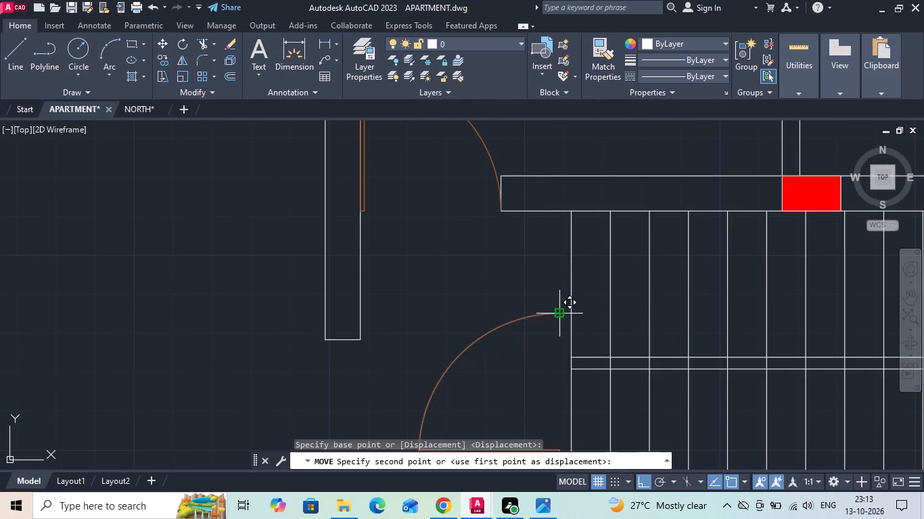
{"action": "left_click", "coordinate": [361, 338]}
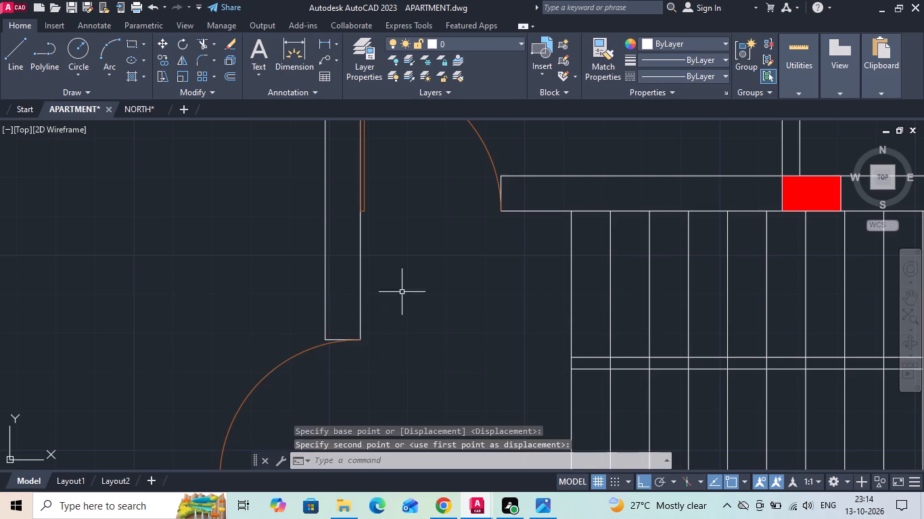
{"action": "scroll", "coordinate": [402, 292], "scroll_direction": "down", "scroll_amount": 2}
{"action": "key", "text": "Escape"}
{"action": "scroll", "coordinate": [423, 255], "scroll_direction": "down", "scroll_amount": 2}
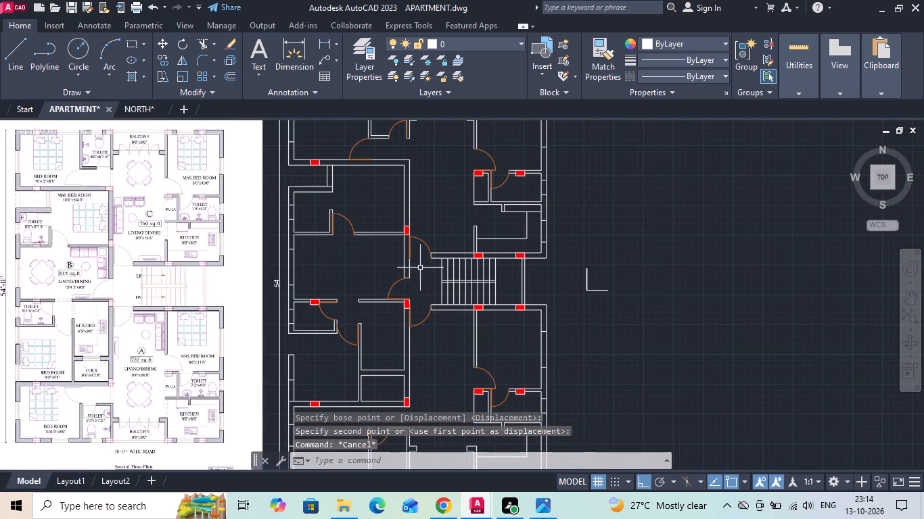
Check the doors placed in flats A, B and C against the reference plan.
{"action": "middle_click_drag", "start_coordinate": [365, 355], "coordinate": [393, 247]}
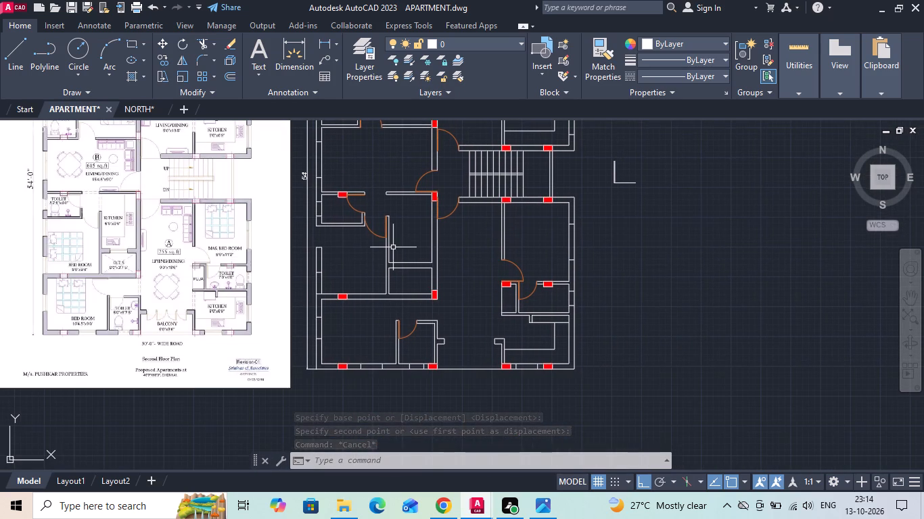
{"action": "middle_click_drag", "start_coordinate": [432, 216], "coordinate": [436, 378]}
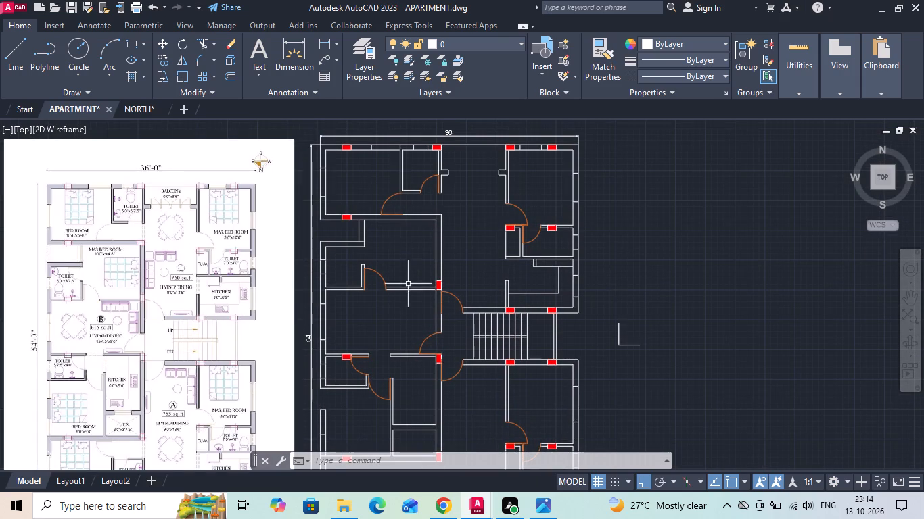
{"action": "middle_click_drag", "start_coordinate": [417, 291], "coordinate": [426, 266]}
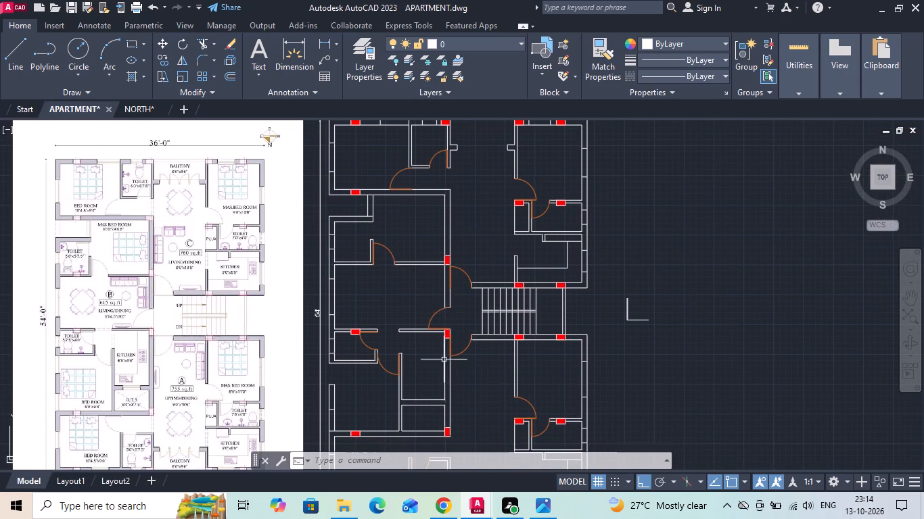
{"action": "scroll", "coordinate": [446, 366], "scroll_direction": "up", "scroll_amount": 3}
{"action": "scroll", "coordinate": [381, 293], "scroll_direction": "down", "scroll_amount": 2}
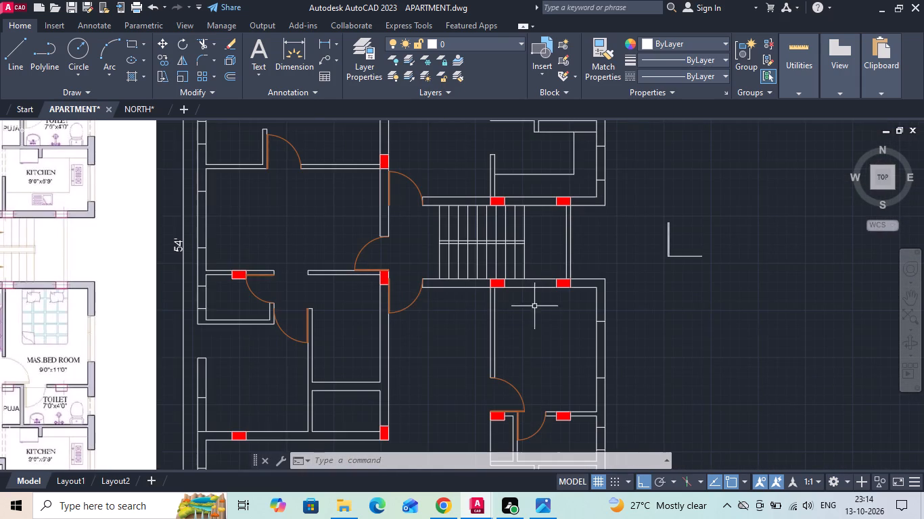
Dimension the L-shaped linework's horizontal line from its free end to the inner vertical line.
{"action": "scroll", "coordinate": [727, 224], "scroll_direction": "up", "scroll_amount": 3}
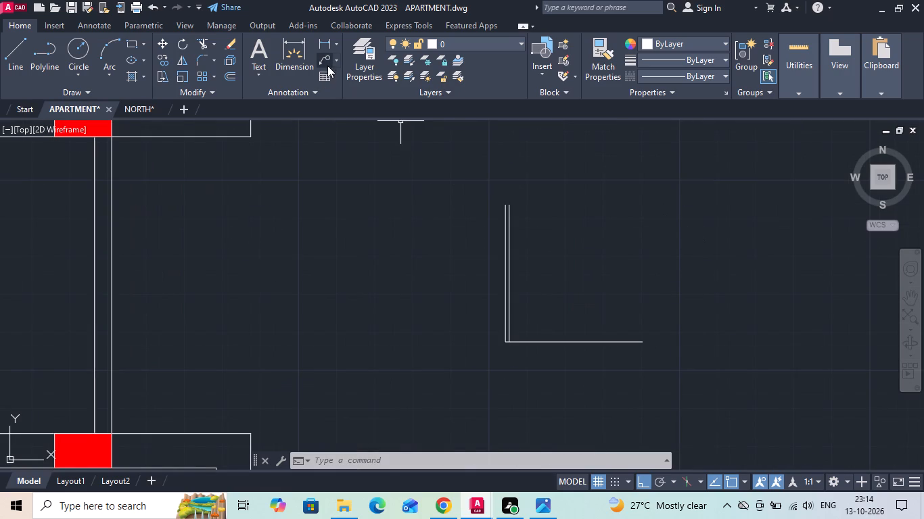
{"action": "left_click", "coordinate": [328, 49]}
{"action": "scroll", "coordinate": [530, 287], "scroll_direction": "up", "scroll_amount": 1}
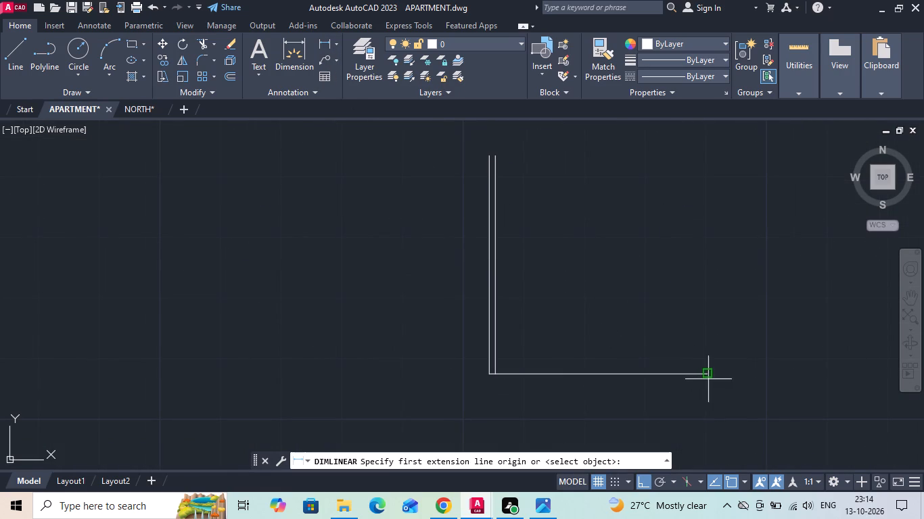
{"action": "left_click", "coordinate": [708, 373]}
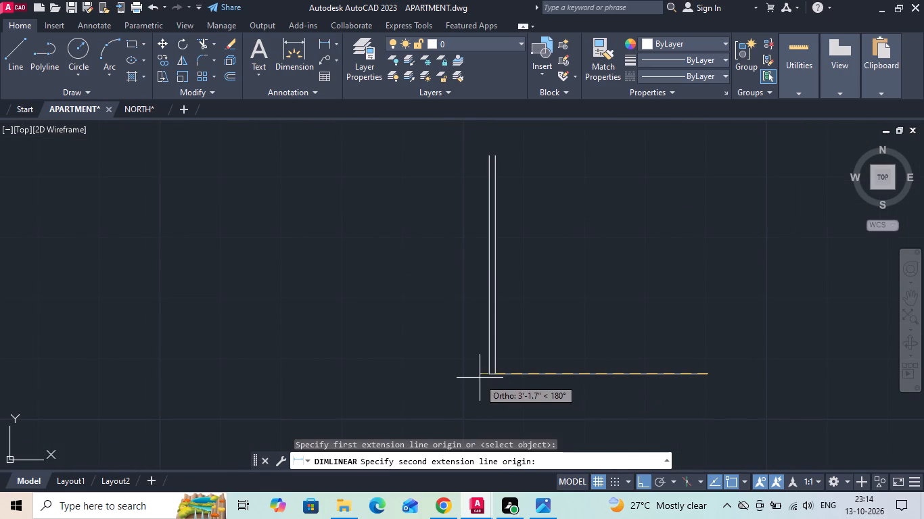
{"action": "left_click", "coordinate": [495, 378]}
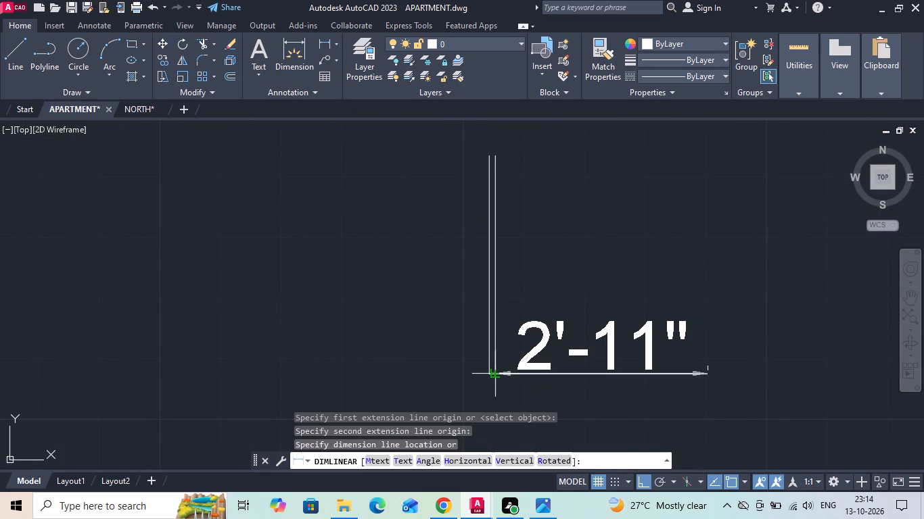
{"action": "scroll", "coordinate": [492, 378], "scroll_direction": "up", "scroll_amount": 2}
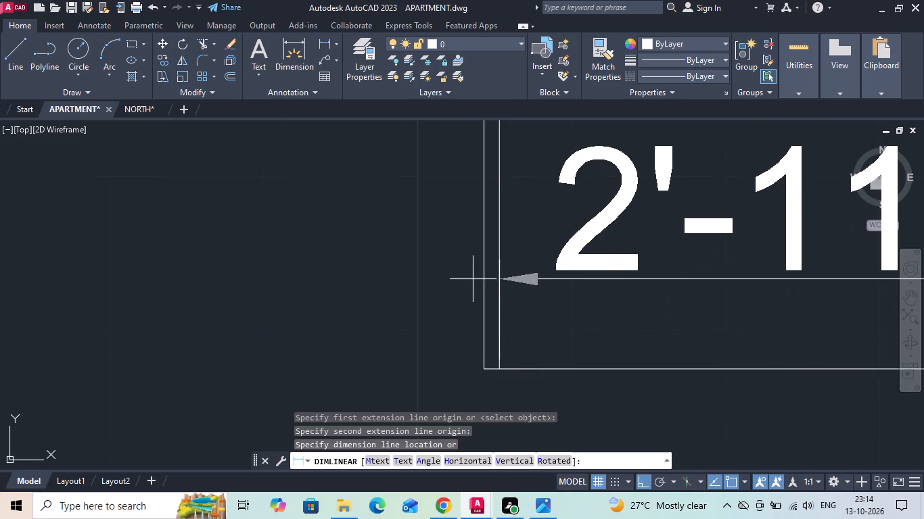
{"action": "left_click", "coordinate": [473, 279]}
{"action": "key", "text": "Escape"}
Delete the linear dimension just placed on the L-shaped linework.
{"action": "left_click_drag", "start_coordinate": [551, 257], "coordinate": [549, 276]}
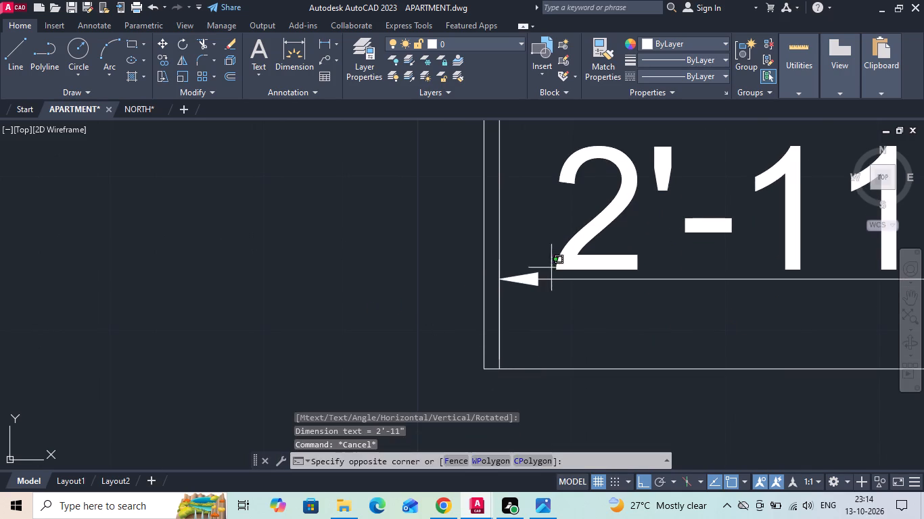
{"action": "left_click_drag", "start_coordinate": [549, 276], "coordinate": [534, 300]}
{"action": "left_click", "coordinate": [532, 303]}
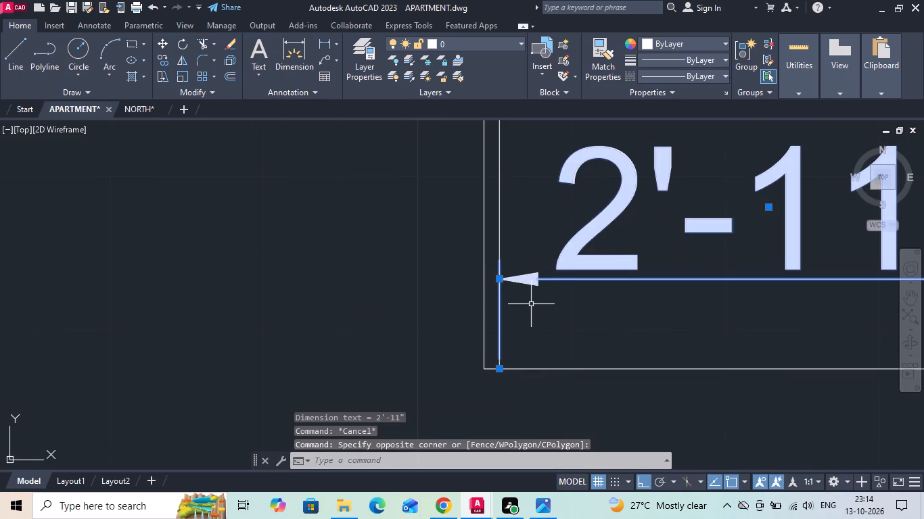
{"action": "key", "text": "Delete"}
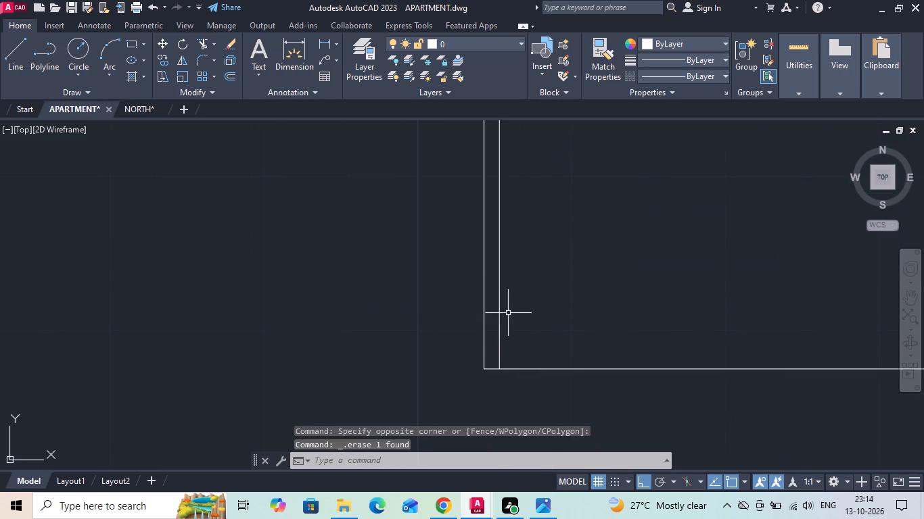
Move the two vertical lines of the L-shaped linework 0.5" horizontally toward the horizontal line's free end.
{"action": "left_click", "coordinate": [509, 313]}
{"action": "left_click", "coordinate": [461, 312]}
{"action": "right_click", "coordinate": [461, 312]}
{"action": "left_click", "coordinate": [476, 266]}
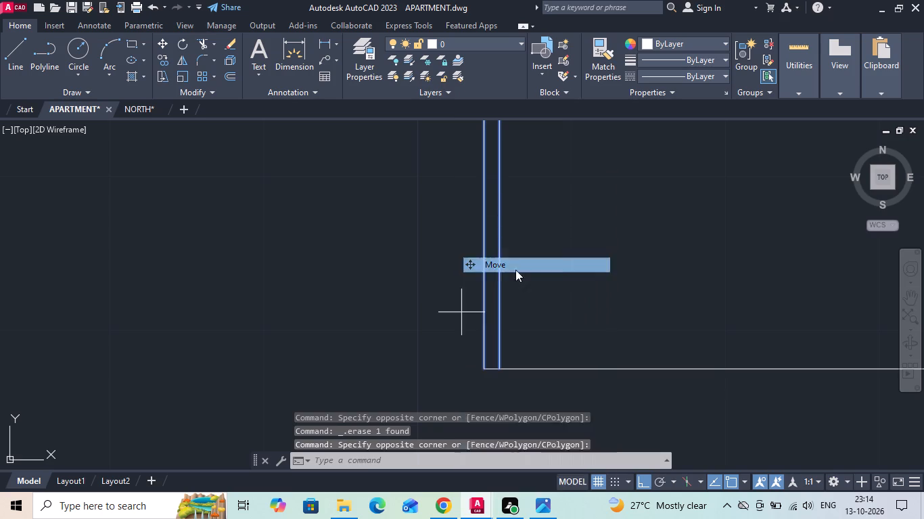
{"action": "left_click_drag", "start_coordinate": [571, 272], "coordinate": [593, 277]}
{"action": "type", "text": ".5"}
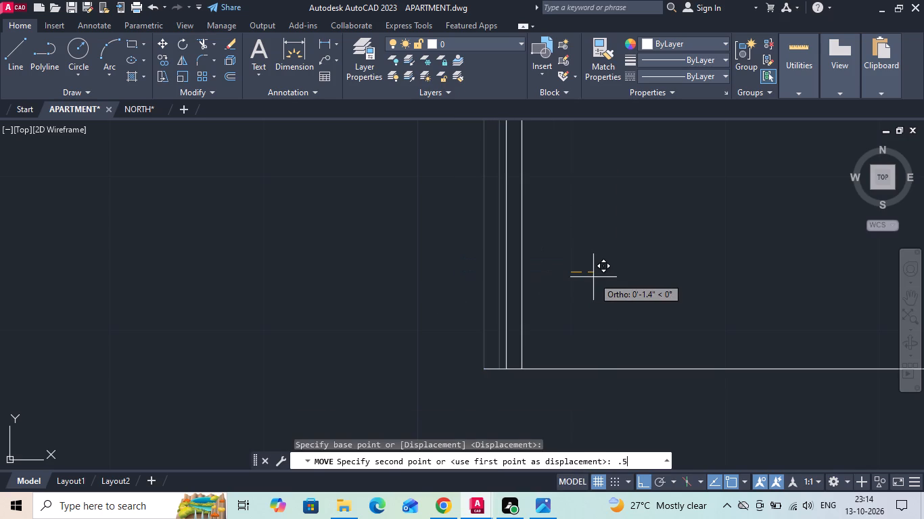
{"action": "key", "text": "Return"}
Trim the short stub of the horizontal line that projects beyond the outer vertical line.
{"action": "type", "text": "TR"}
{"action": "key", "text": "space"}
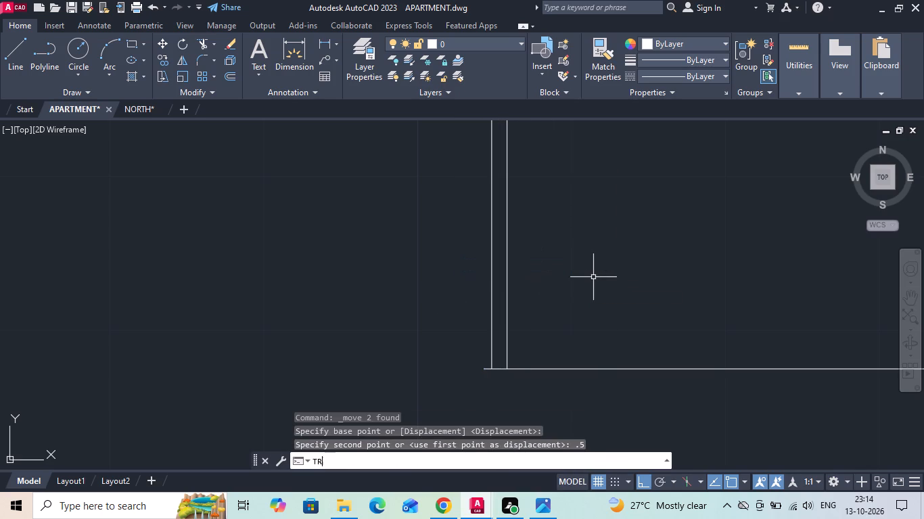
{"action": "key", "text": "space"}
{"action": "left_click_drag", "start_coordinate": [486, 366], "coordinate": [486, 374]}
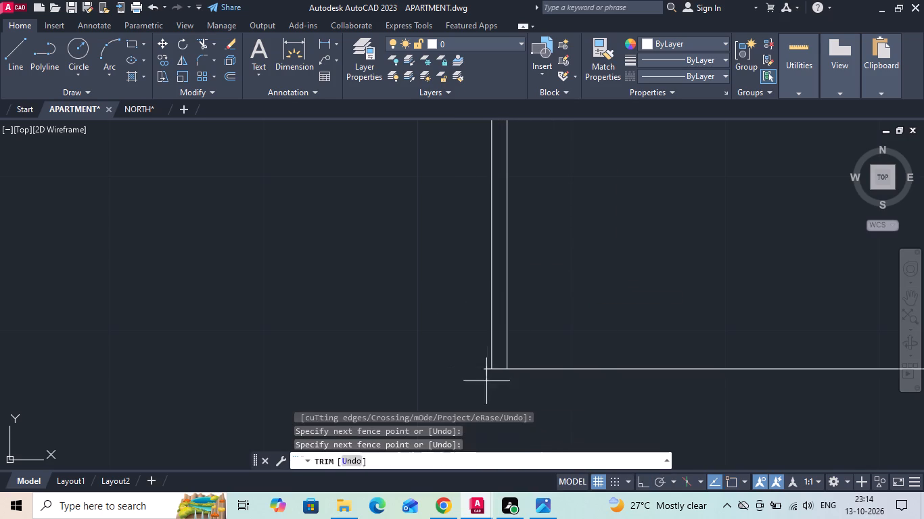
{"action": "left_click", "coordinate": [486, 381]}
{"action": "scroll", "coordinate": [411, 366], "scroll_direction": "down", "scroll_amount": 3}
{"action": "key", "text": "Escape"}
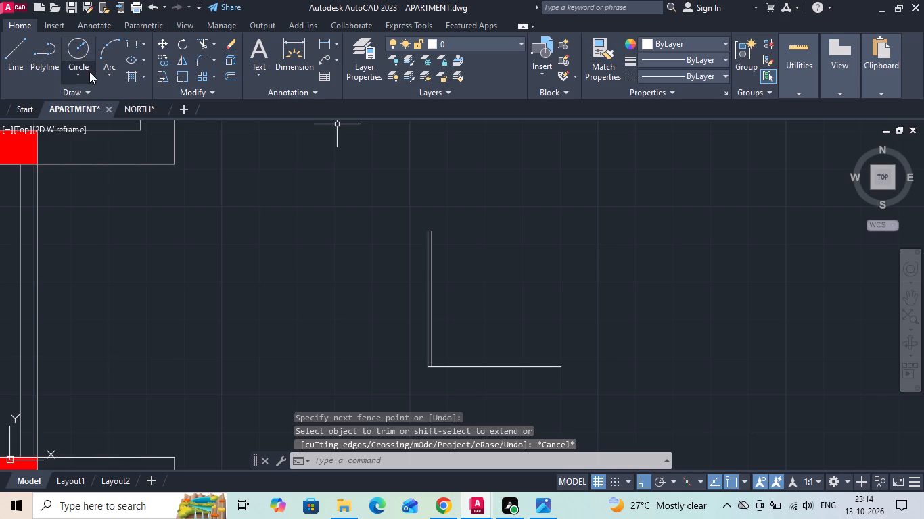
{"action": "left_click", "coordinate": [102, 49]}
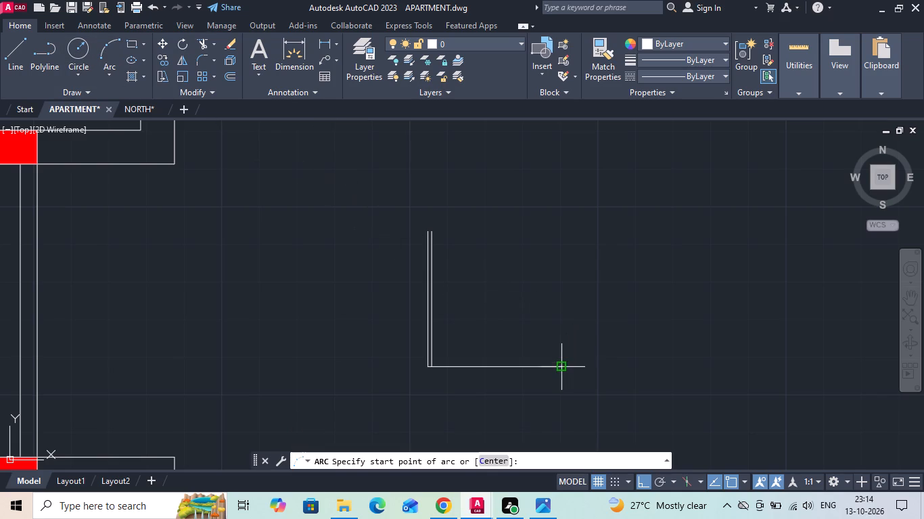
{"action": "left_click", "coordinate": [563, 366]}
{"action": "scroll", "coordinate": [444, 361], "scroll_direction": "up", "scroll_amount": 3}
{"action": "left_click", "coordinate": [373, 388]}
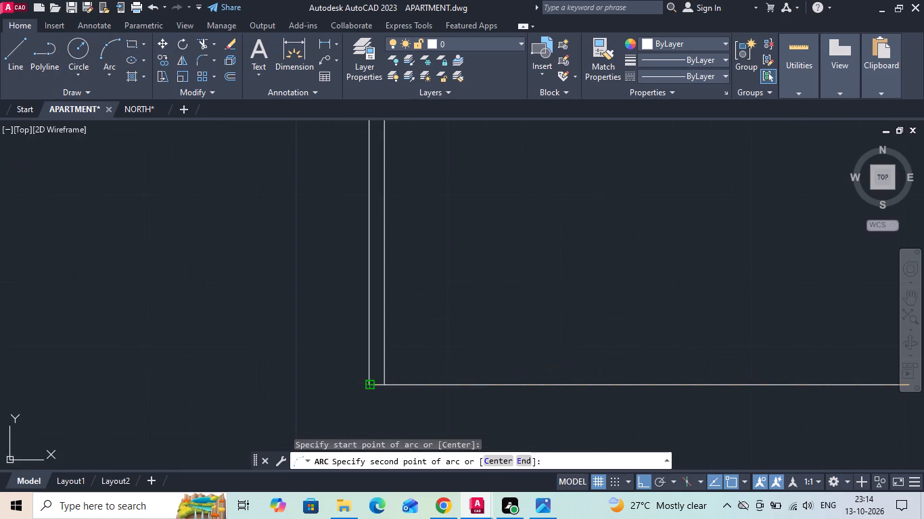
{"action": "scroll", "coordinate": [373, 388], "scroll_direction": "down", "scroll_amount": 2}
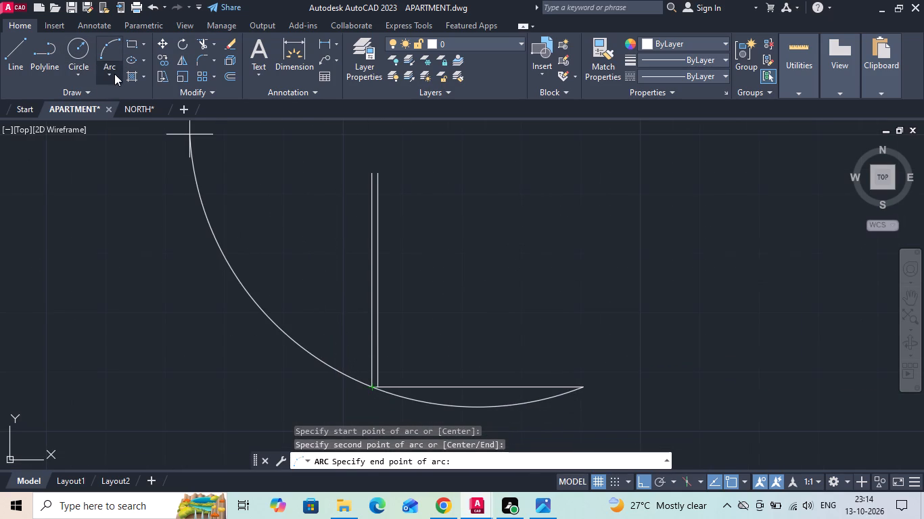
Draw a start-center-end quarter arc from the horizontal line's free end, centred on the outer corner, up to the vertical lines.
{"action": "left_click", "coordinate": [114, 74]}
{"action": "left_click", "coordinate": [147, 143]}
{"action": "left_click", "coordinate": [116, 129]}
{"action": "left_click", "coordinate": [584, 389]}
{"action": "scroll", "coordinate": [421, 396], "scroll_direction": "up", "scroll_amount": 1}
{"action": "left_click", "coordinate": [342, 381]}
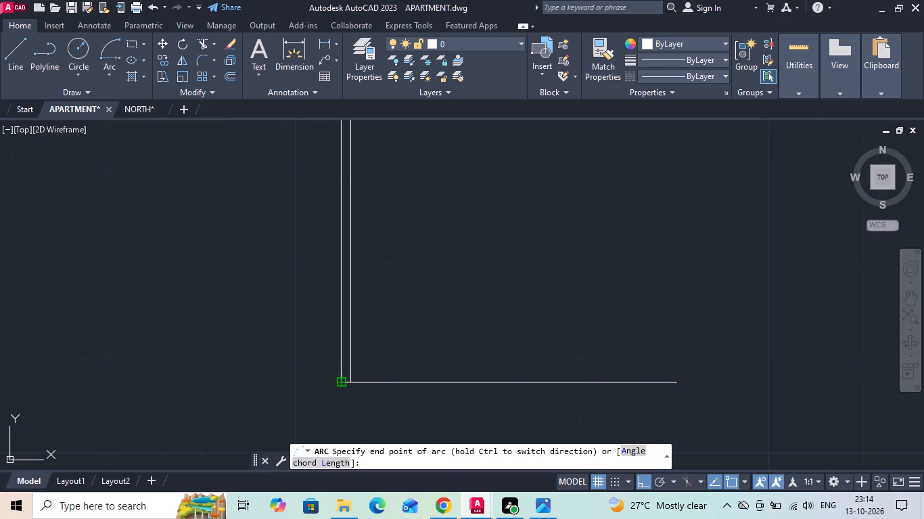
{"action": "scroll", "coordinate": [342, 381], "scroll_direction": "down", "scroll_amount": 1}
{"action": "left_click", "coordinate": [297, 193]}
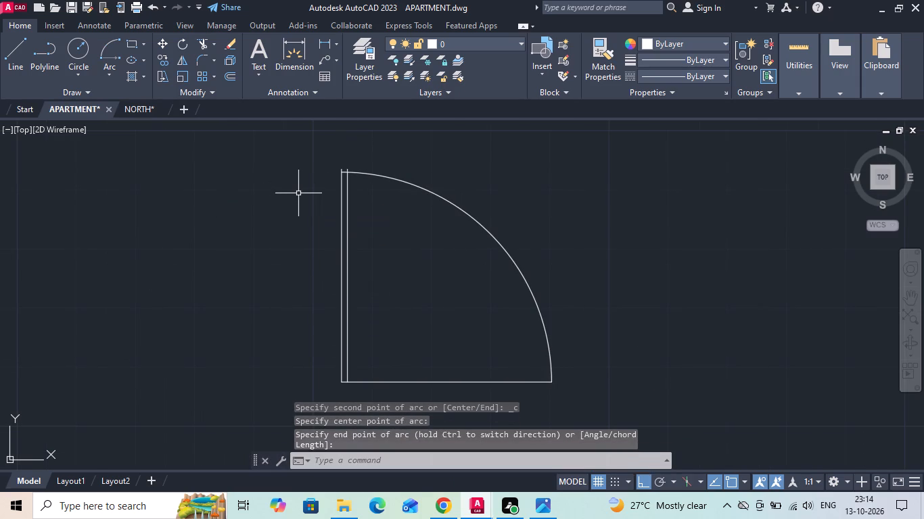
Trim the ends of both vertical leaf lines that extend above the door arc.
{"action": "type", "text": "TR"}
{"action": "key", "text": "space"}
{"action": "key", "text": "space"}
{"action": "scroll", "coordinate": [347, 163], "scroll_direction": "up", "scroll_amount": 2}
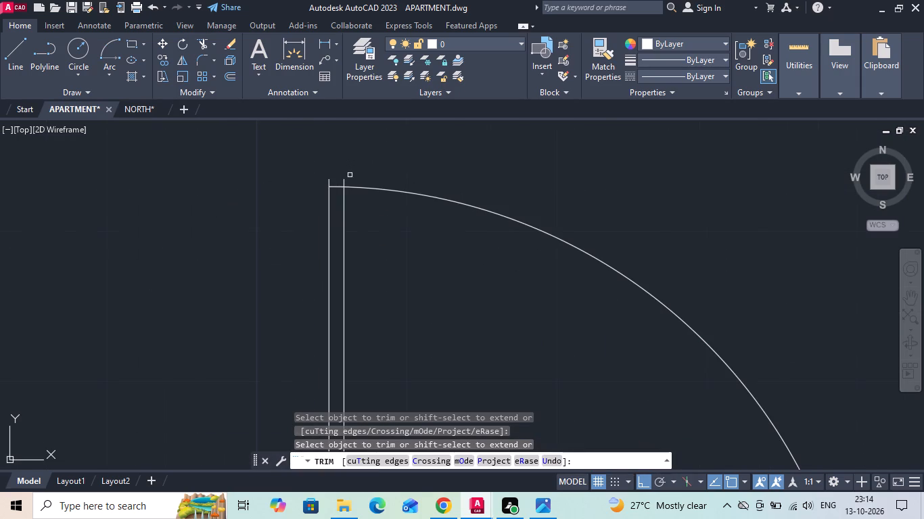
{"action": "left_click", "coordinate": [344, 179]}
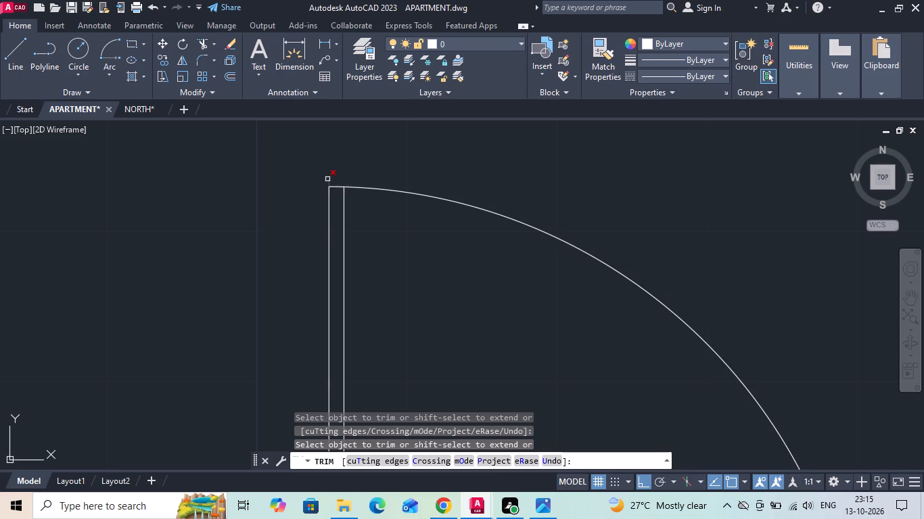
{"action": "left_click", "coordinate": [326, 180]}
{"action": "left_click", "coordinate": [357, 185]}
{"action": "scroll", "coordinate": [395, 157], "scroll_direction": "down", "scroll_amount": 2}
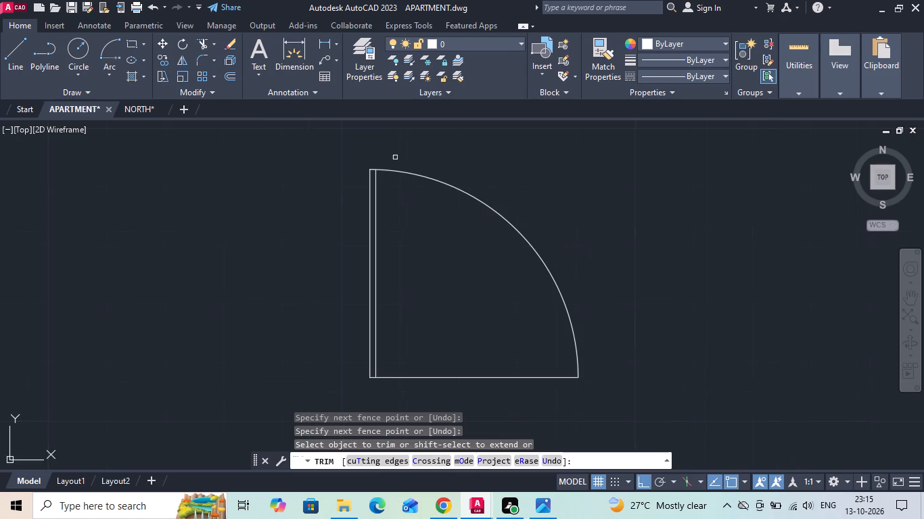
{"action": "key", "text": "Escape"}
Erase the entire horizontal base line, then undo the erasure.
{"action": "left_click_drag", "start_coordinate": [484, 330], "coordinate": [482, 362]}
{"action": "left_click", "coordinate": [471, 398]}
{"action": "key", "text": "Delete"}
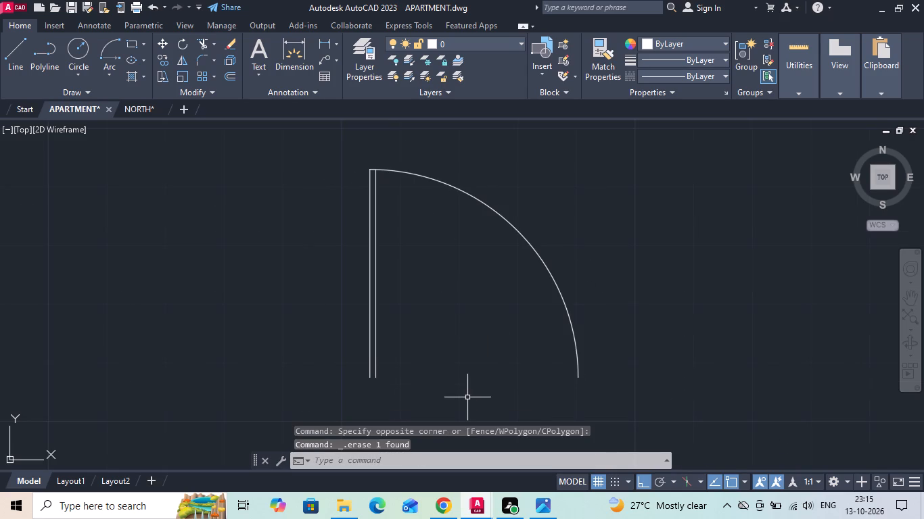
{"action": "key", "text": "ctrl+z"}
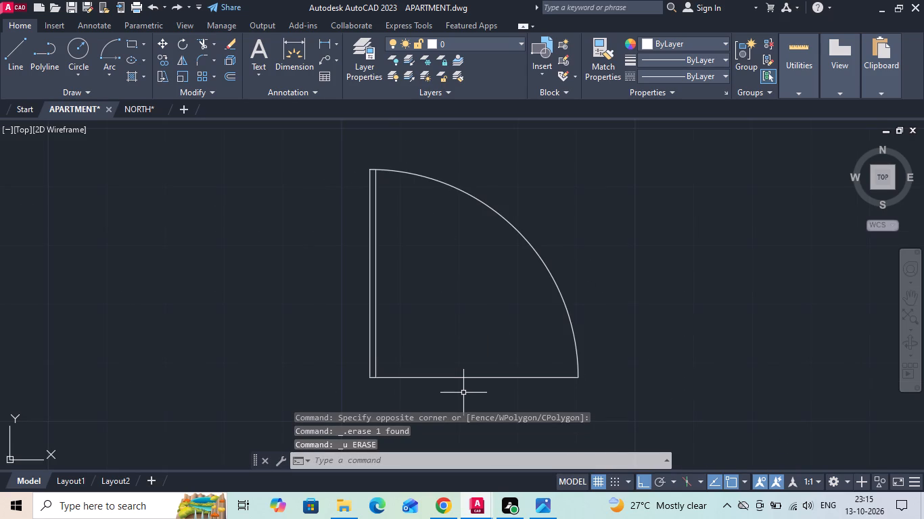
Trim the horizontal base line between the door leaf and the arc's end, keeping the leaf's closed bottom edge.
{"action": "type", "text": "TR"}
{"action": "key", "text": "space"}
{"action": "left_click", "coordinate": [468, 378]}
{"action": "key", "text": "Escape"}
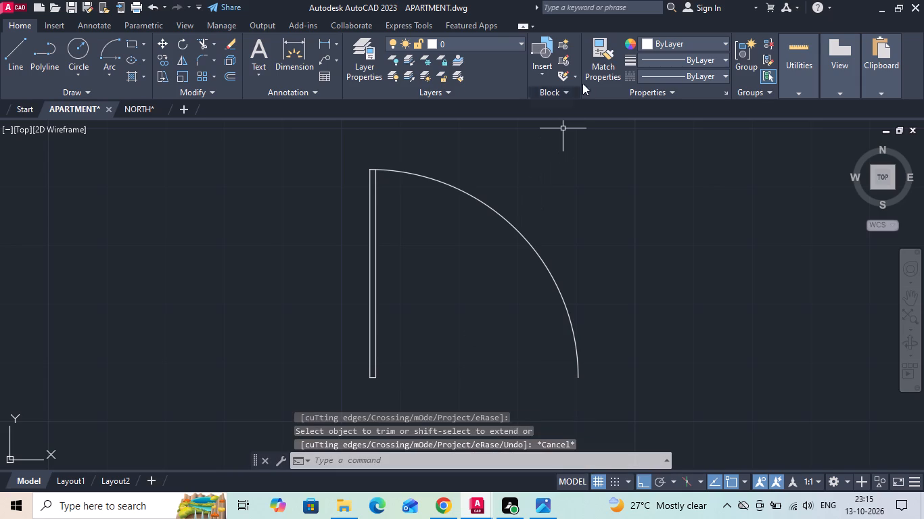
Set the colour of the new door's leaf and arc to orange 205,105,40.
{"action": "scroll", "coordinate": [533, 166], "scroll_direction": "down", "scroll_amount": 1}
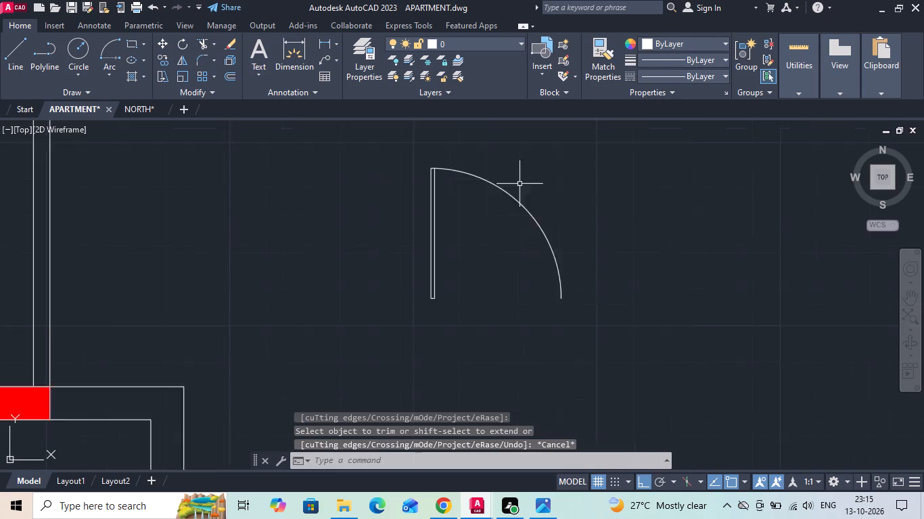
{"action": "scroll", "coordinate": [516, 190], "scroll_direction": "down", "scroll_amount": 1}
{"action": "left_click_drag", "start_coordinate": [595, 156], "coordinate": [555, 217]}
{"action": "left_click", "coordinate": [452, 301]}
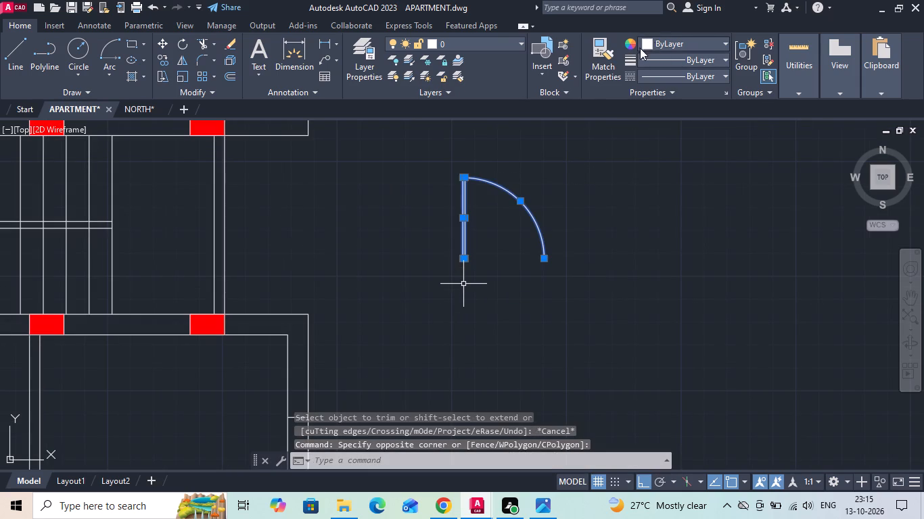
{"action": "left_click", "coordinate": [653, 46]}
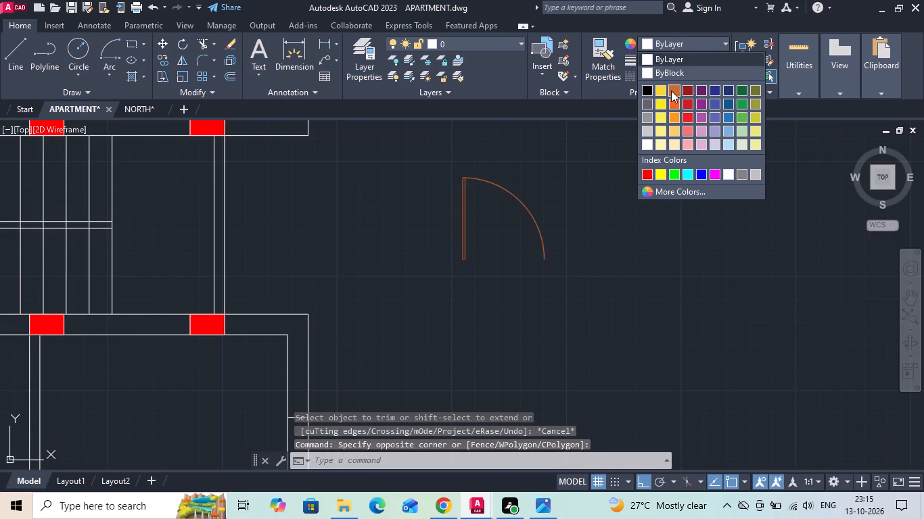
{"action": "left_click", "coordinate": [671, 91]}
Convert the new orange door's leaf and arc into a block named 1.
{"action": "type", "text": "B"}
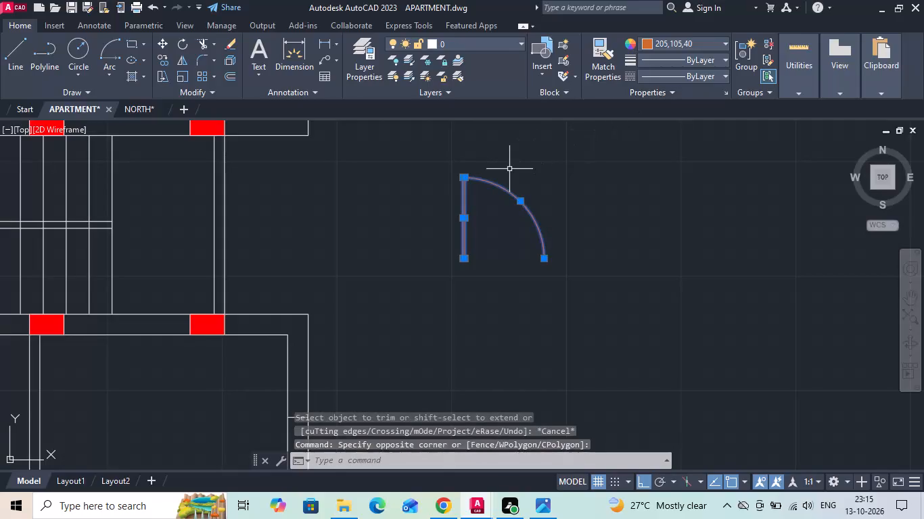
{"action": "key", "text": "space"}
{"action": "left_click", "coordinate": [355, 152]}
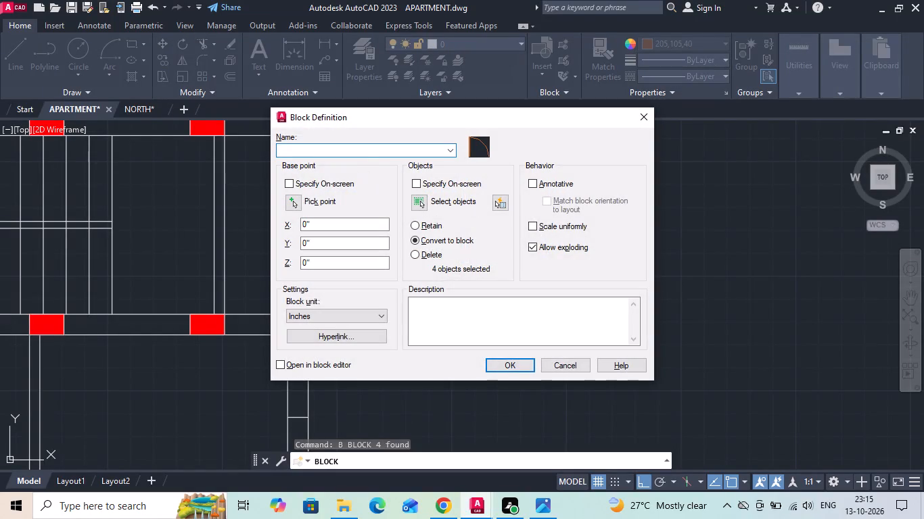
{"action": "key", "text": "1"}
{"action": "left_click", "coordinate": [490, 363]}
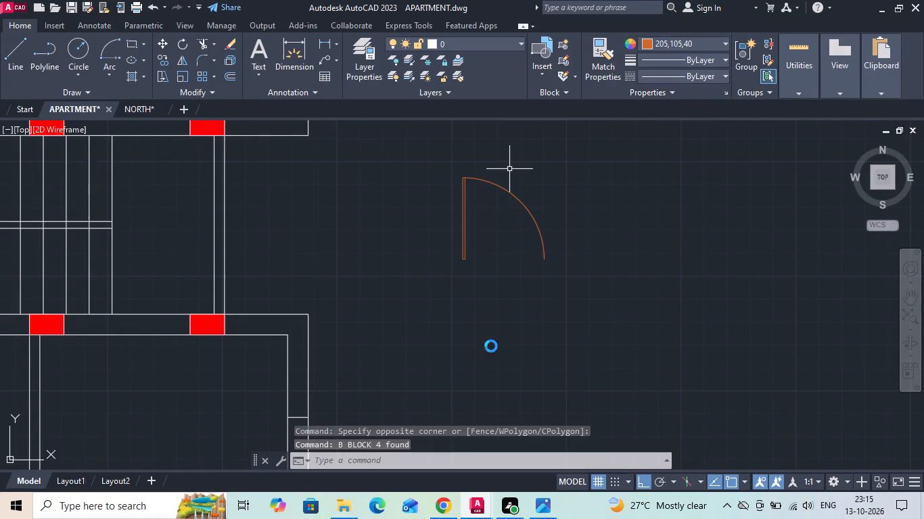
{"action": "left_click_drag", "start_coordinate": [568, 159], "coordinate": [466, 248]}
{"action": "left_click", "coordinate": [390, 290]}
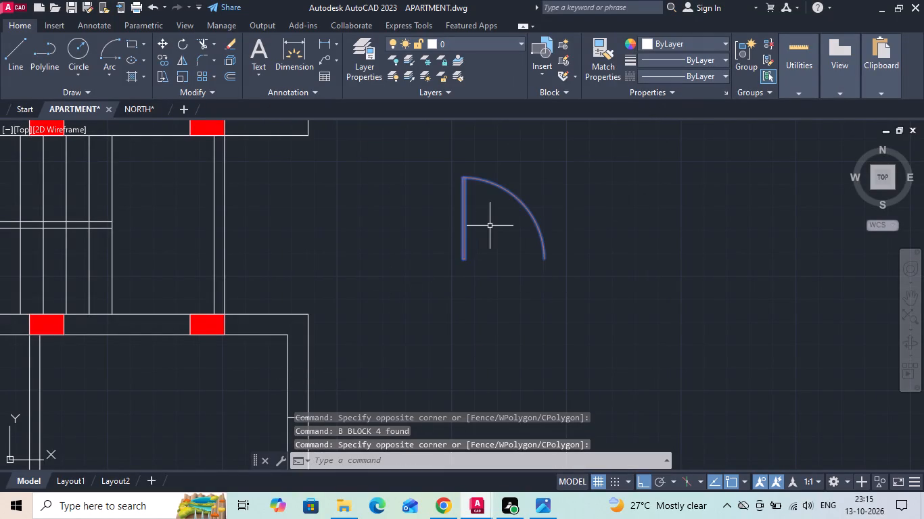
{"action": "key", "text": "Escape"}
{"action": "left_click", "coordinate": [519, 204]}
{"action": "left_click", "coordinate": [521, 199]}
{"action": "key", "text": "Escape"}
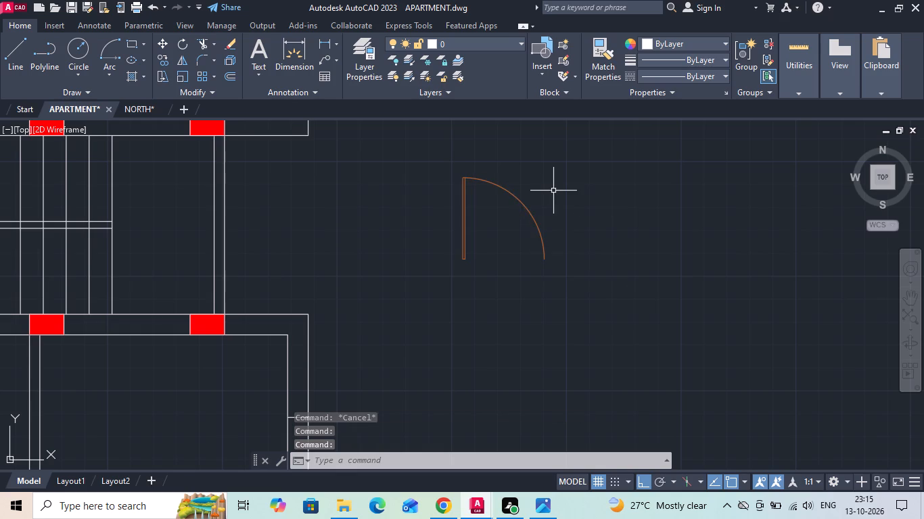
Move the new orange door block from beside the plan to the lower-left bedroom, near the toilet door opening.
{"action": "left_click", "coordinate": [517, 200]}
{"action": "right_click", "coordinate": [509, 209]}
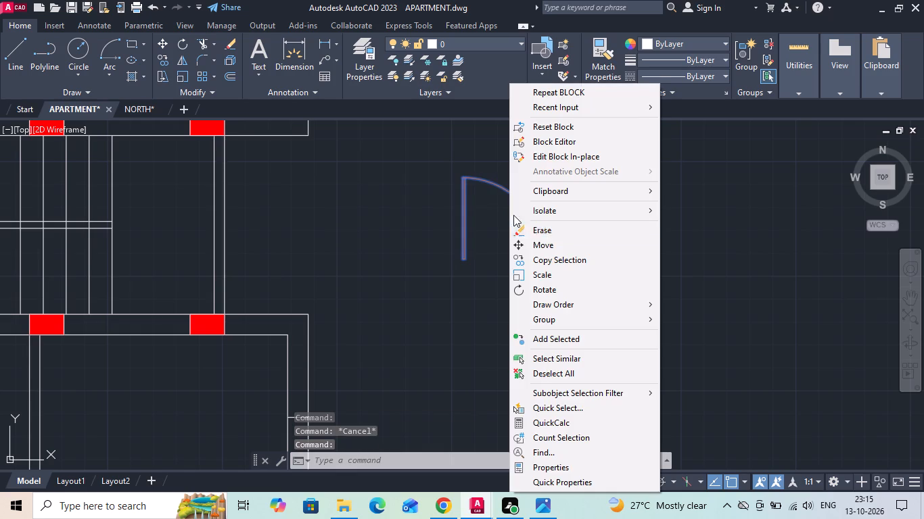
{"action": "left_click", "coordinate": [547, 249]}
{"action": "left_click_drag", "start_coordinate": [556, 200], "coordinate": [531, 228]}
{"action": "scroll", "coordinate": [544, 219], "scroll_direction": "down", "scroll_amount": 3}
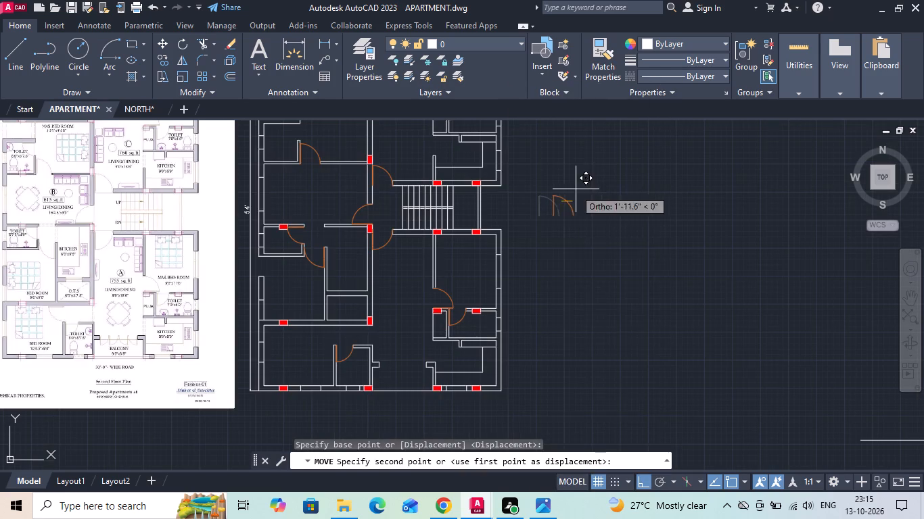
{"action": "left_click", "coordinate": [640, 483]}
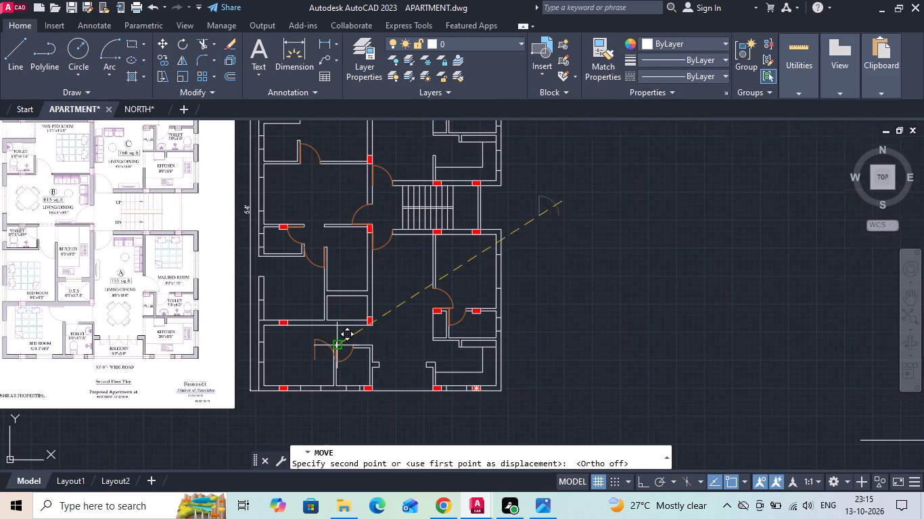
{"action": "scroll", "coordinate": [336, 346], "scroll_direction": "up", "scroll_amount": 5}
{"action": "left_click", "coordinate": [361, 255]}
{"action": "key", "text": "Escape"}
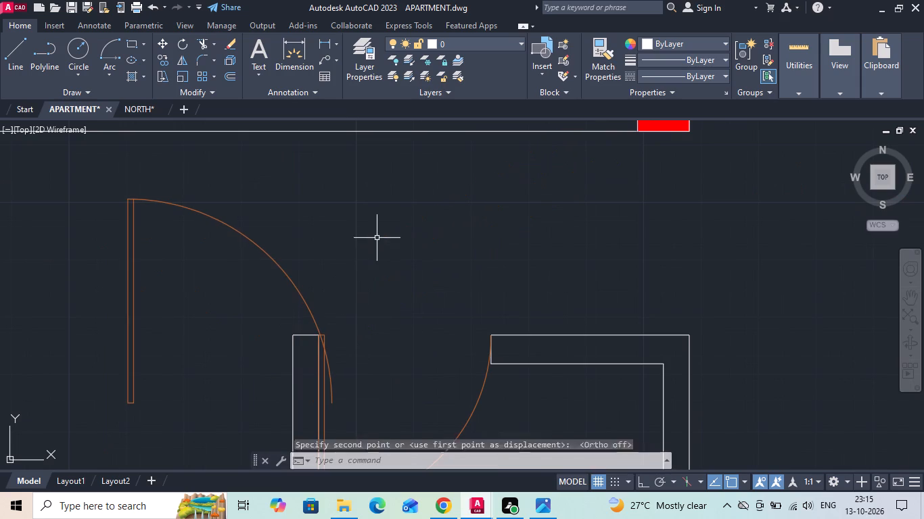
Rotate the moved door block to 270° about a point on its arc so the leaf lies horizontal.
{"action": "left_click_drag", "start_coordinate": [379, 234], "coordinate": [363, 243]}
{"action": "left_click", "coordinate": [252, 282]}
{"action": "right_click", "coordinate": [251, 282]}
{"action": "left_click", "coordinate": [281, 285]}
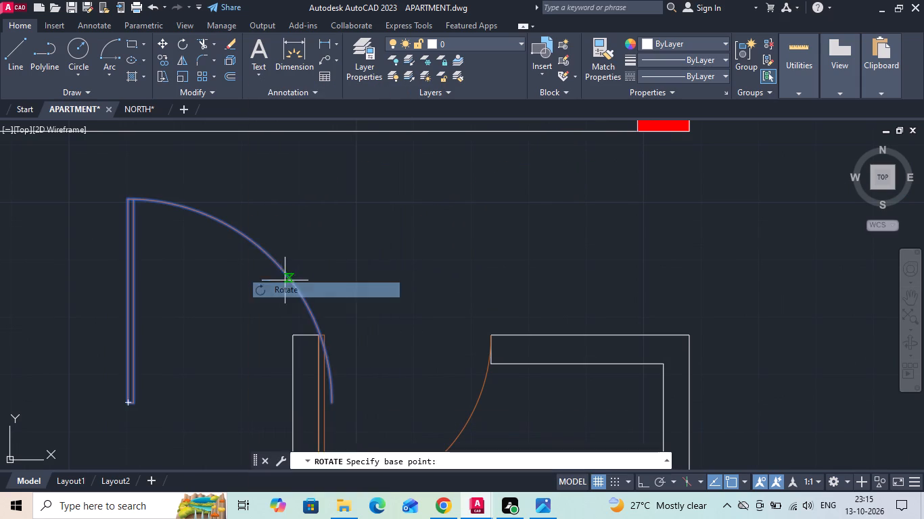
{"action": "left_click_drag", "start_coordinate": [285, 280], "coordinate": [281, 307]}
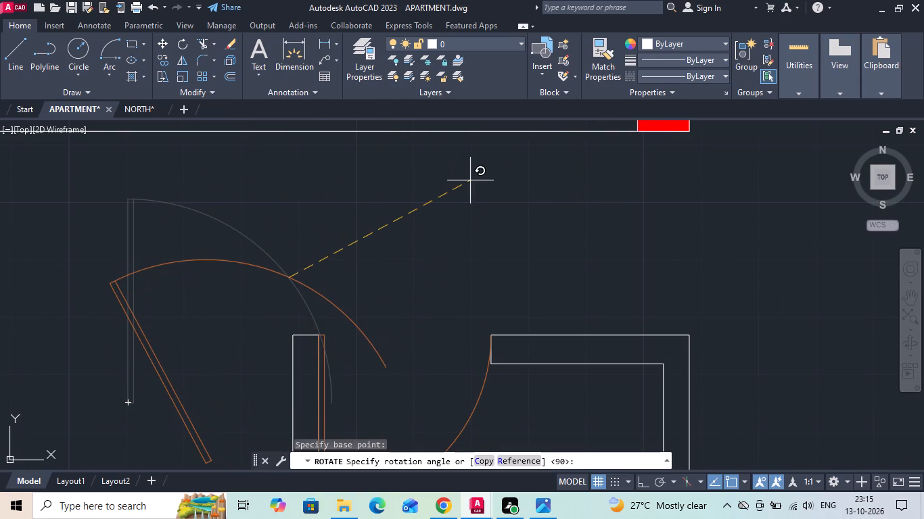
{"action": "key", "text": "F8"}
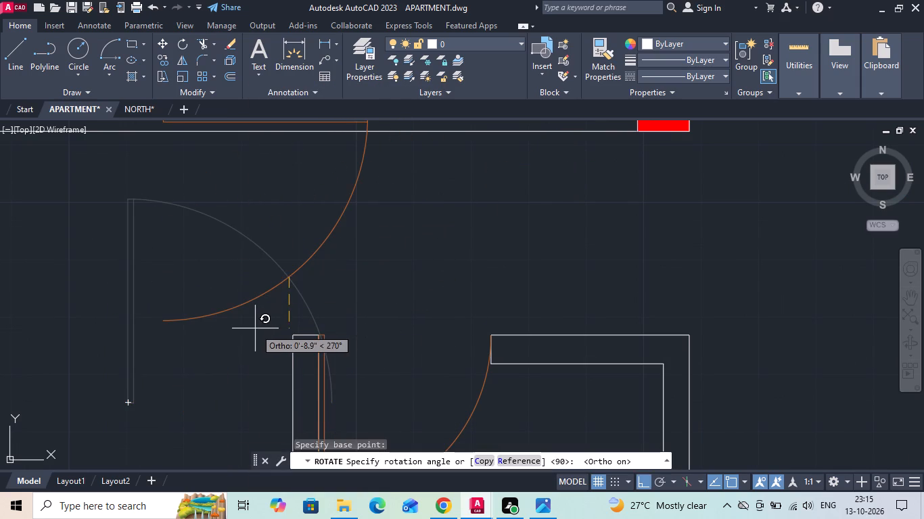
{"action": "left_click", "coordinate": [255, 328]}
Mirror the rotated door block about a vertical line, erasing the source block.
{"action": "left_click_drag", "start_coordinate": [287, 287], "coordinate": [278, 279]}
{"action": "left_click", "coordinate": [259, 264]}
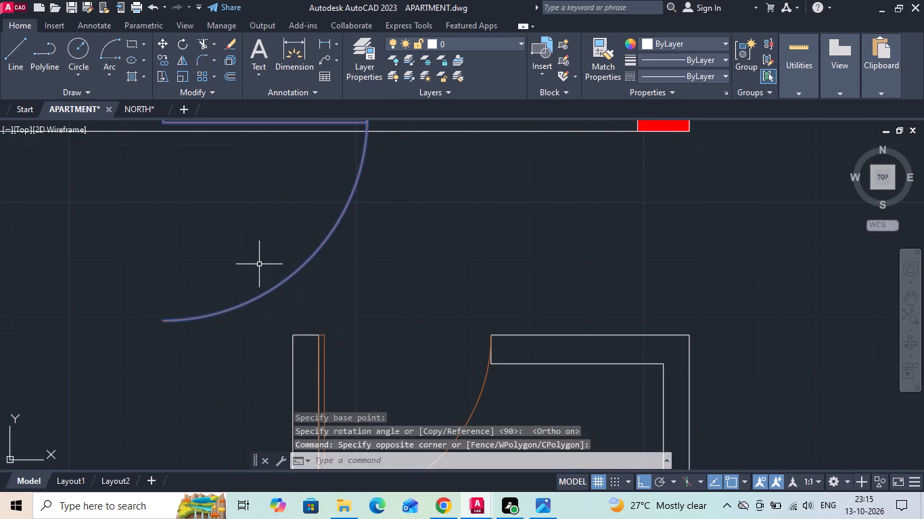
{"action": "type", "text": "MI"}
{"action": "key", "text": "space"}
{"action": "left_click_drag", "start_coordinate": [256, 249], "coordinate": [251, 282]}
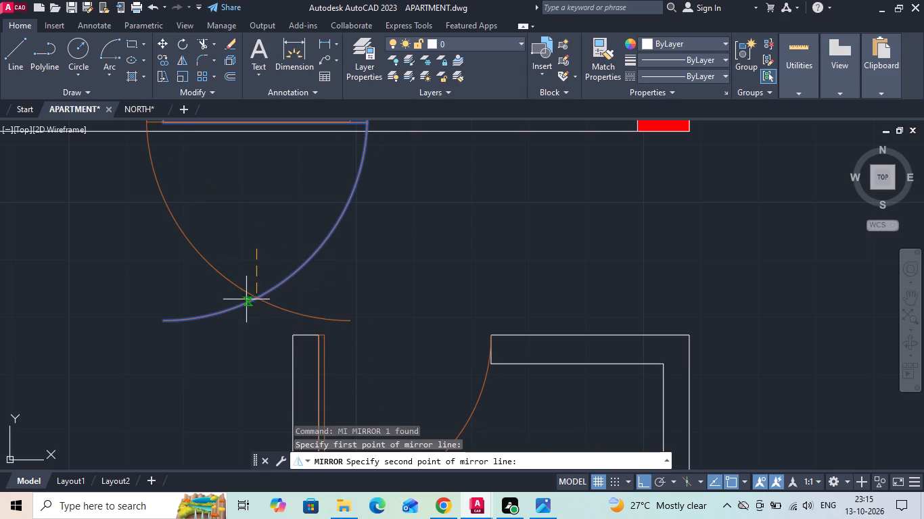
{"action": "left_click", "coordinate": [233, 376]}
{"action": "type", "text": "Y"}
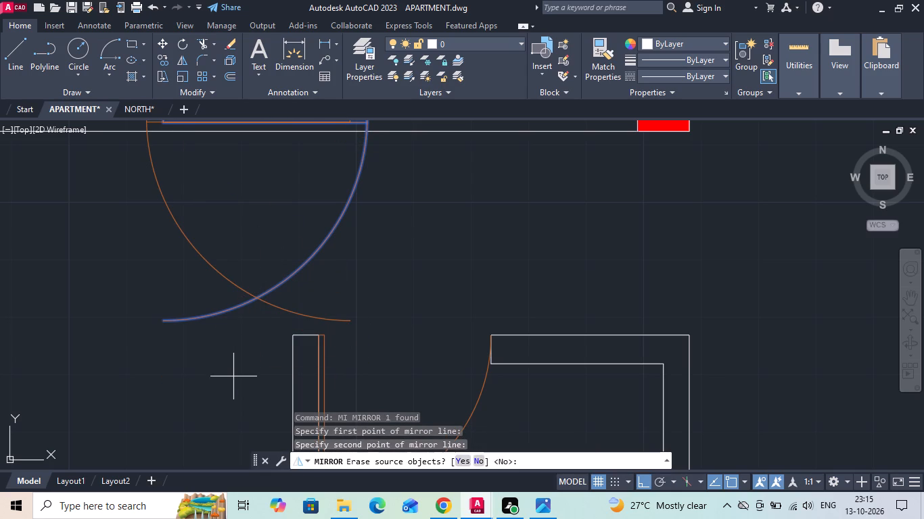
{"action": "key", "text": "space"}
Move the mirrored door block so its arc's lower end meets the top corner of the lower-left toilet's wall.
{"action": "left_click_drag", "start_coordinate": [251, 321], "coordinate": [254, 313]}
{"action": "left_click", "coordinate": [233, 260]}
{"action": "right_click", "coordinate": [233, 260]}
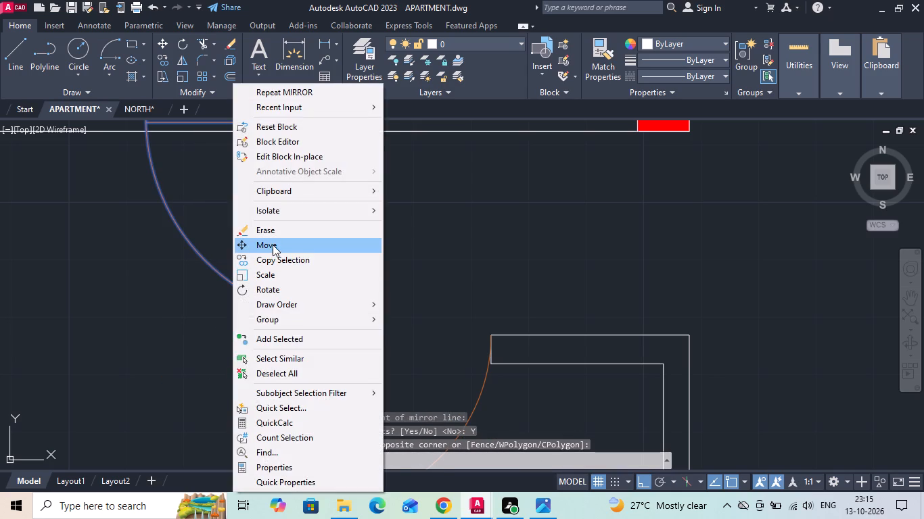
{"action": "left_click", "coordinate": [273, 245]}
{"action": "scroll", "coordinate": [305, 315], "scroll_direction": "up", "scroll_amount": 1}
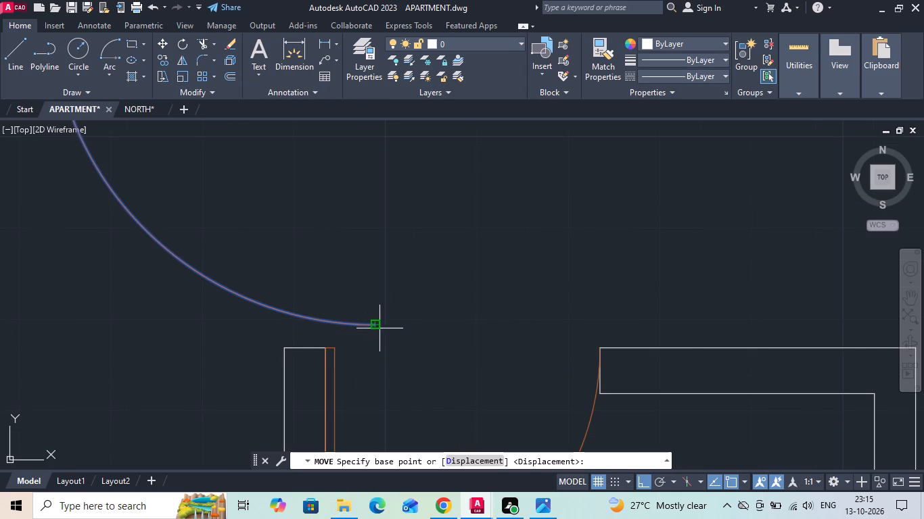
{"action": "left_click", "coordinate": [375, 324]}
{"action": "left_click", "coordinate": [330, 345]}
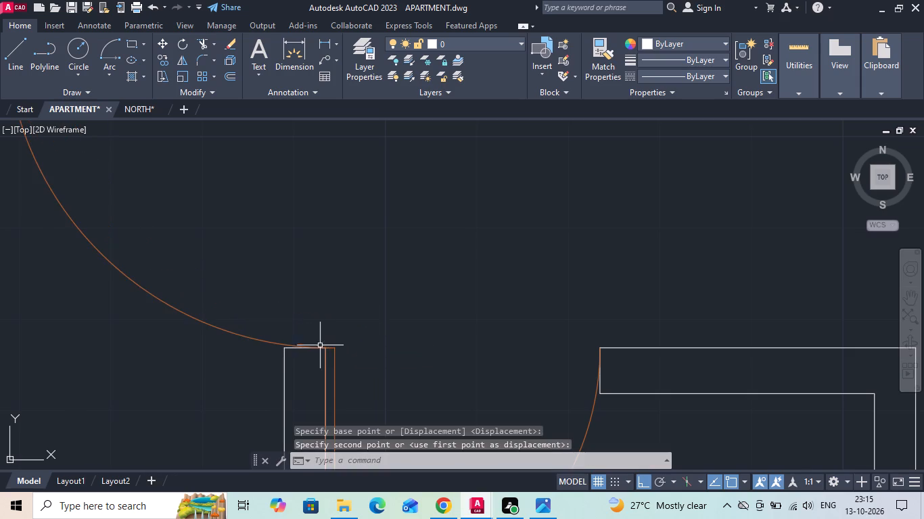
{"action": "scroll", "coordinate": [302, 358], "scroll_direction": "down", "scroll_amount": 2}
{"action": "scroll", "coordinate": [373, 287], "scroll_direction": "down", "scroll_amount": 2}
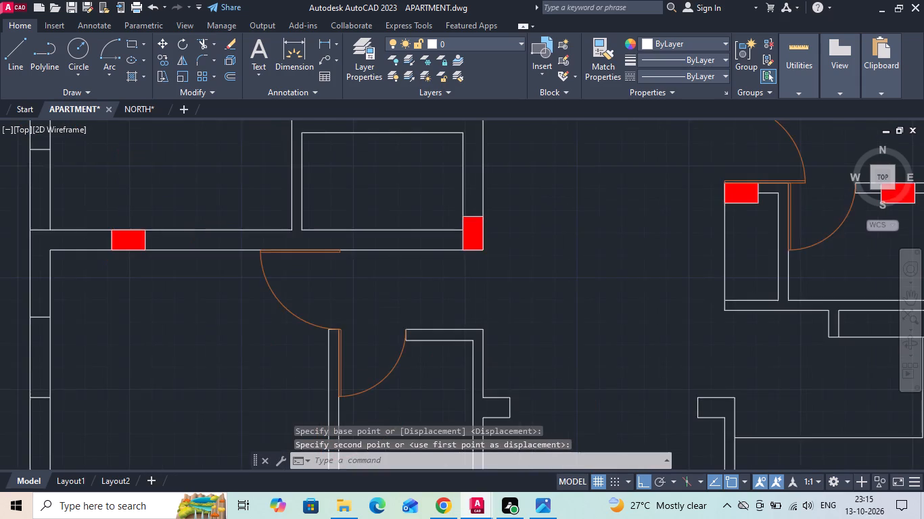
Copy the two window jamb lines from unit A kitchen's bottom wall to the wall between the other kitchen and the O.T.S.
{"action": "scroll", "coordinate": [371, 280], "scroll_direction": "down", "scroll_amount": 2}
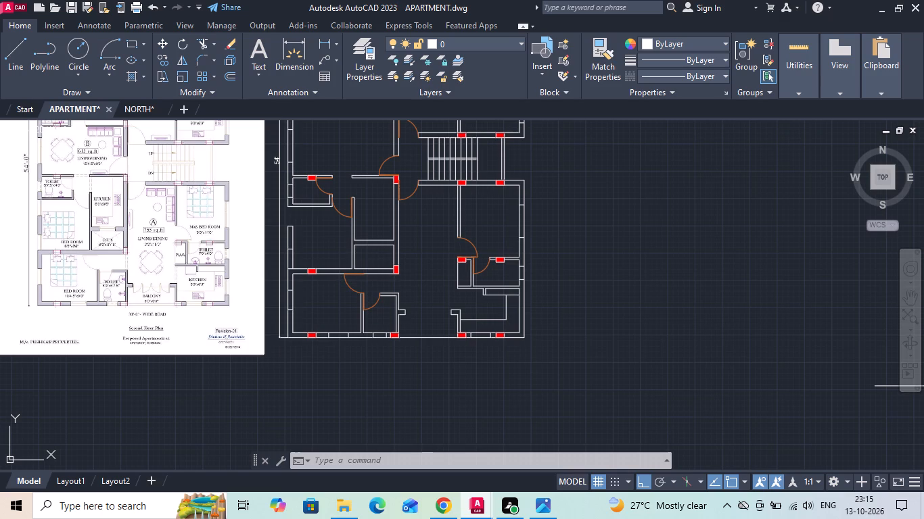
{"action": "scroll", "coordinate": [125, 223], "scroll_direction": "up", "scroll_amount": 2}
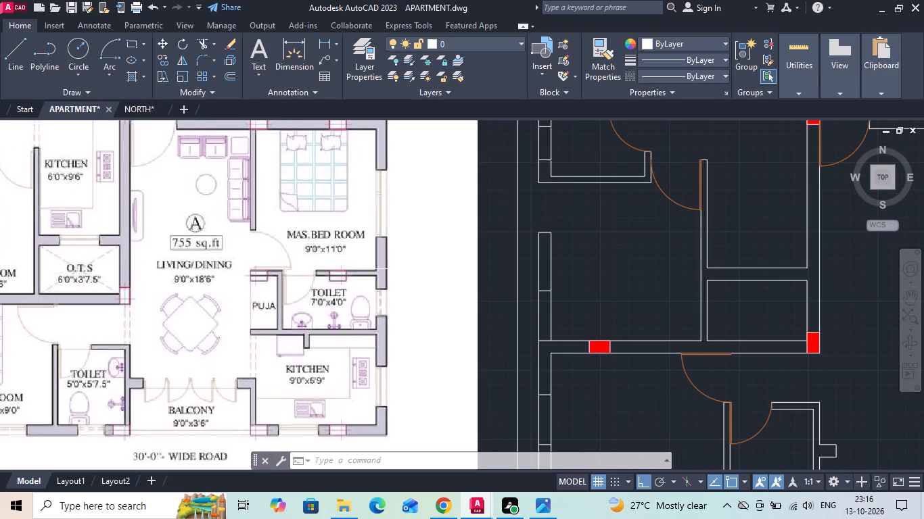
{"action": "scroll", "coordinate": [302, 196], "scroll_direction": "down", "scroll_amount": 2}
{"action": "scroll", "coordinate": [609, 316], "scroll_direction": "up", "scroll_amount": 4}
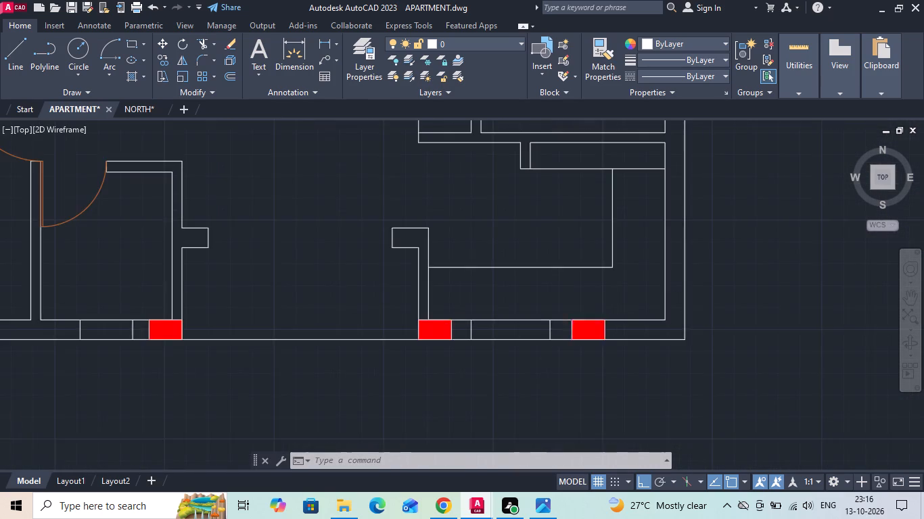
{"action": "scroll", "coordinate": [491, 343], "scroll_direction": "up", "scroll_amount": 1}
{"action": "left_click_drag", "start_coordinate": [417, 347], "coordinate": [461, 332]}
{"action": "left_click", "coordinate": [653, 253]}
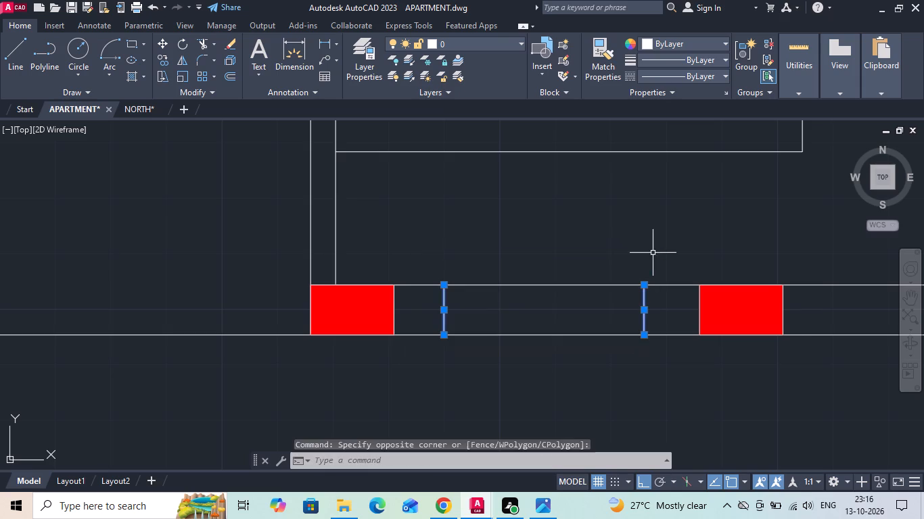
{"action": "right_click", "coordinate": [653, 253]}
{"action": "left_click", "coordinate": [664, 282]}
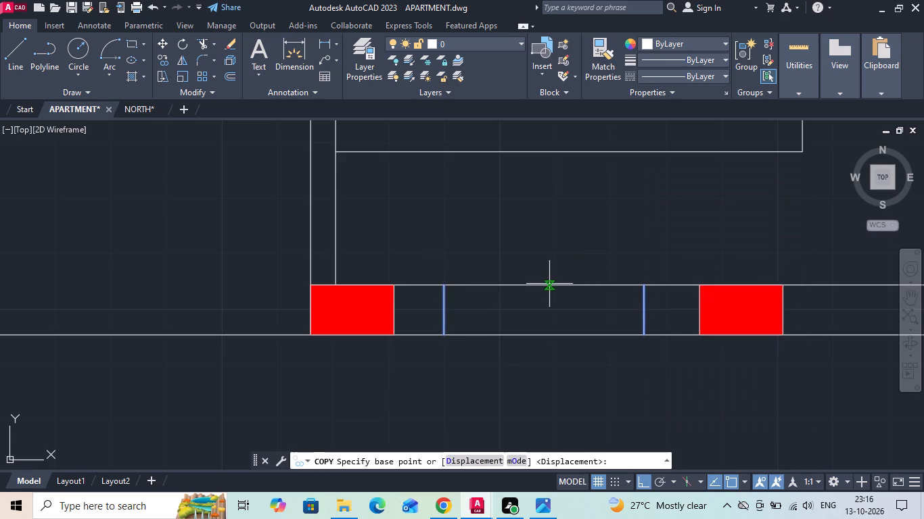
{"action": "left_click", "coordinate": [549, 284]}
{"action": "scroll", "coordinate": [554, 285], "scroll_direction": "down", "scroll_amount": 5}
{"action": "scroll", "coordinate": [440, 237], "scroll_direction": "up", "scroll_amount": 3}
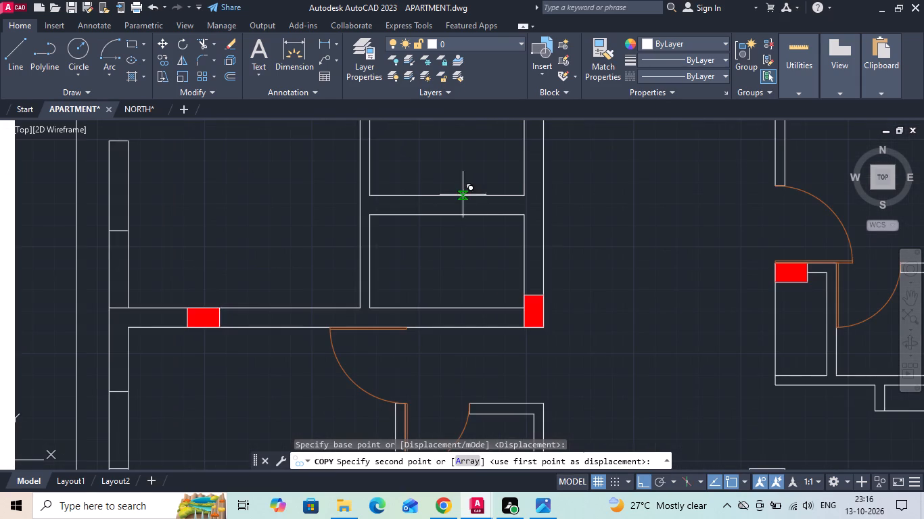
{"action": "left_click", "coordinate": [448, 195]}
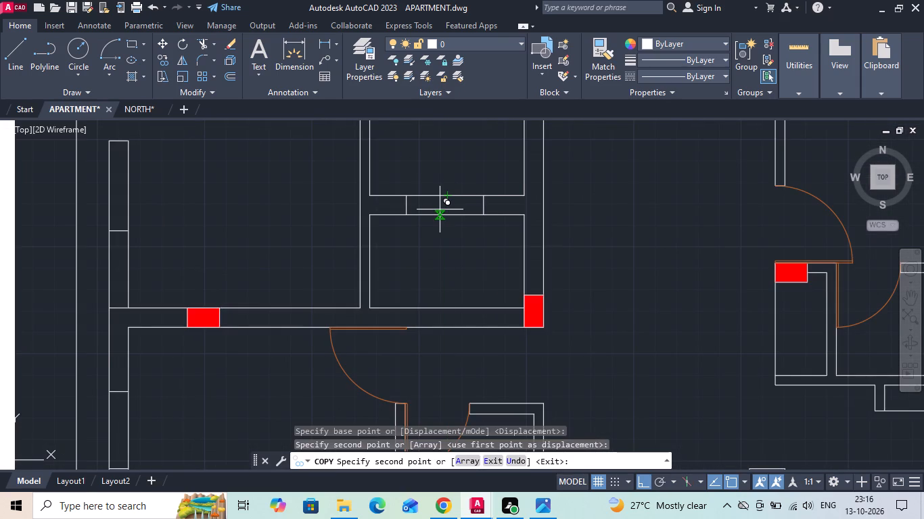
{"action": "key", "text": "Escape"}
Measure the gaps from the copied jamb lines to the kitchen's left and right wall corners.
{"action": "left_click", "coordinate": [326, 43]}
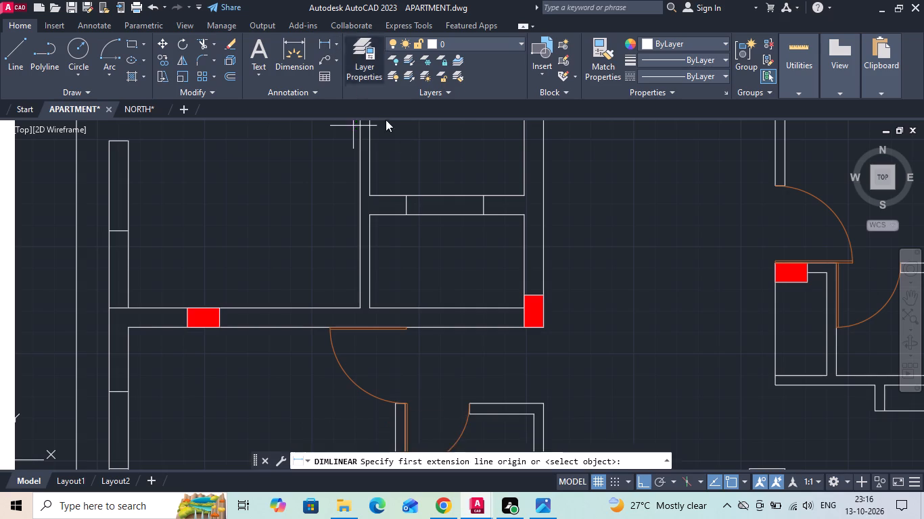
{"action": "scroll", "coordinate": [413, 160], "scroll_direction": "up", "scroll_amount": 2}
{"action": "left_click", "coordinate": [391, 248]}
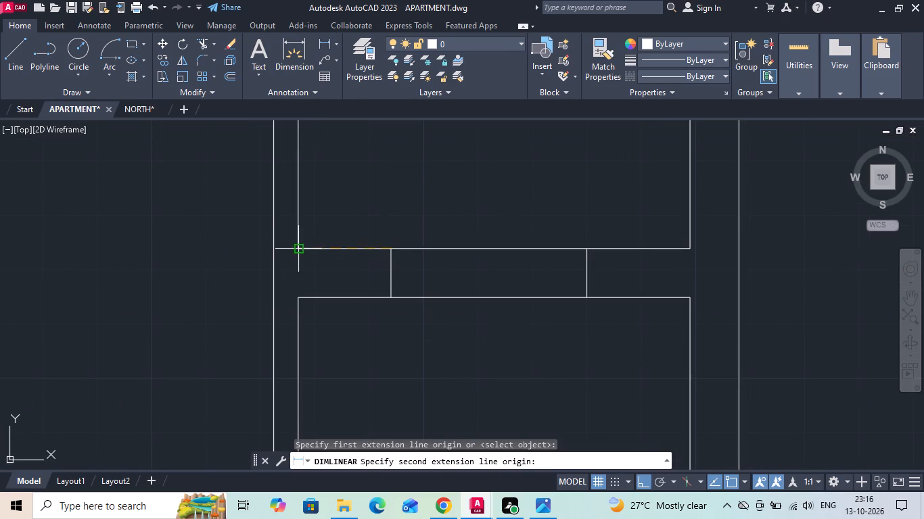
{"action": "left_click", "coordinate": [297, 249]}
{"action": "key", "text": "space"}
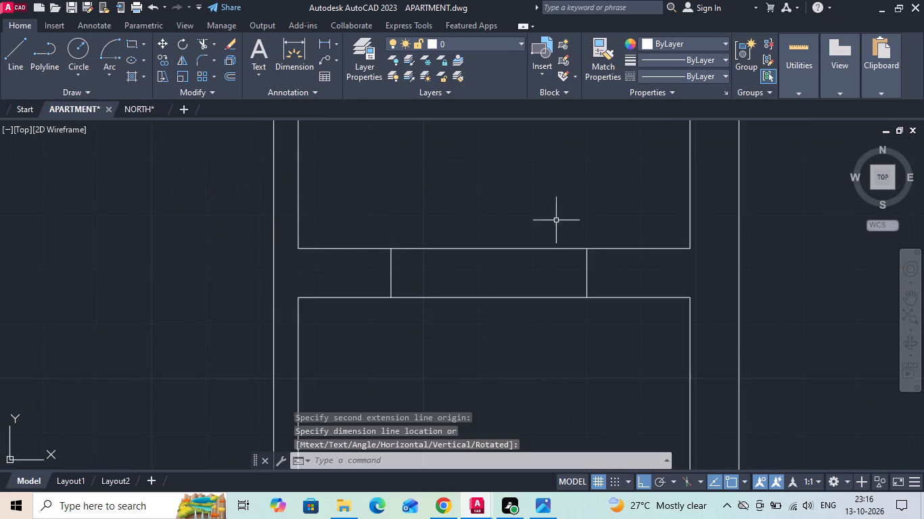
{"action": "key", "text": "space"}
{"action": "left_click", "coordinate": [586, 249]}
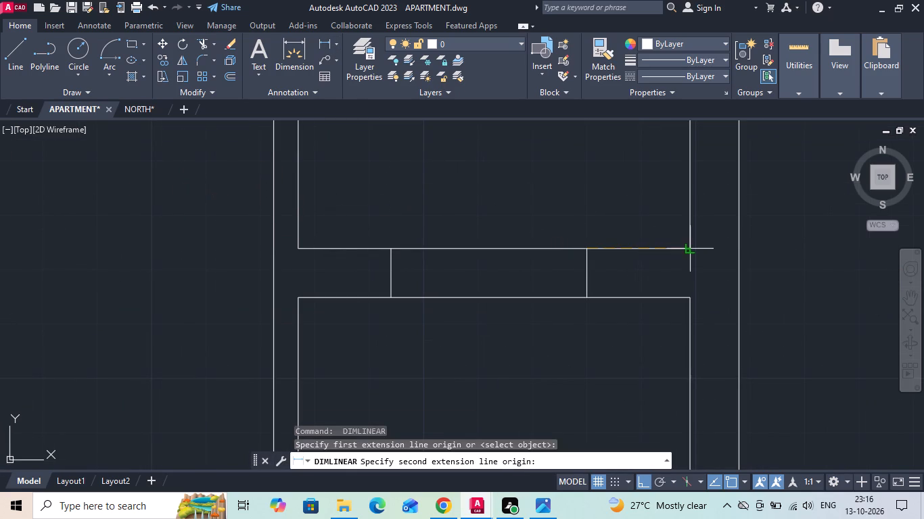
{"action": "left_click", "coordinate": [690, 249]}
{"action": "key", "text": "Escape"}
Move the two copied jamb lines 1" to the right along the kitchen–O.T.S. wall.
{"action": "left_click_drag", "start_coordinate": [372, 223], "coordinate": [390, 242]}
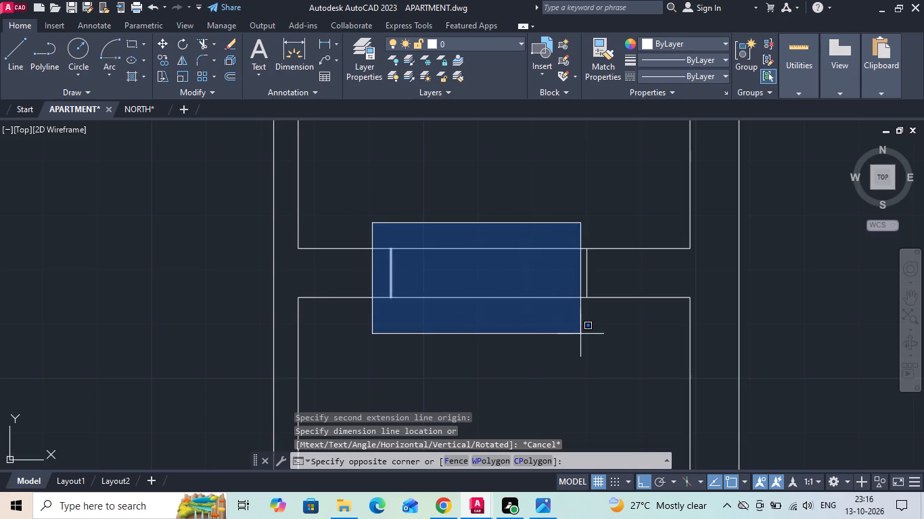
{"action": "left_click", "coordinate": [600, 339]}
{"action": "right_click", "coordinate": [545, 218]}
{"action": "left_click", "coordinate": [558, 270]}
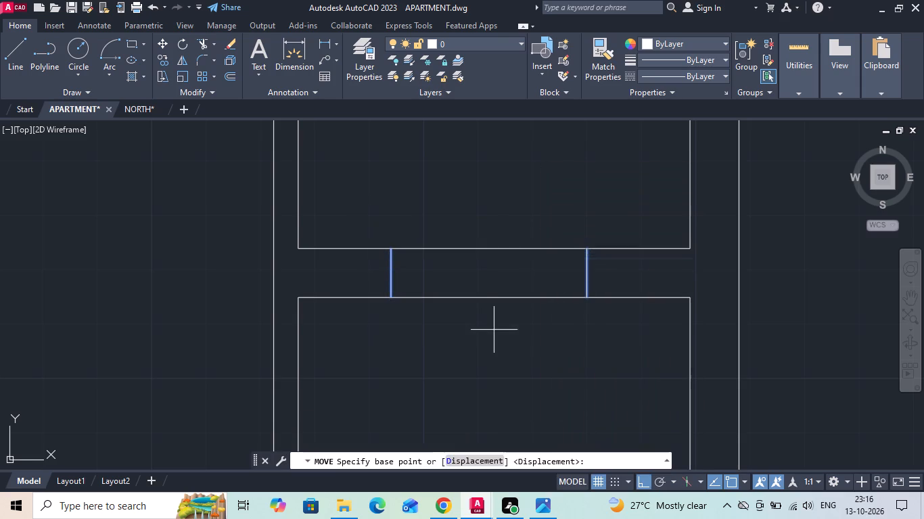
{"action": "left_click_drag", "start_coordinate": [494, 335], "coordinate": [519, 336]}
{"action": "type", "text": "1"}
{"action": "key", "text": "space"}
Draw two crossing diagonal lines between the opposite inner corners of the O.T.S. shaft.
{"action": "scroll", "coordinate": [537, 318], "scroll_direction": "down", "scroll_amount": 2}
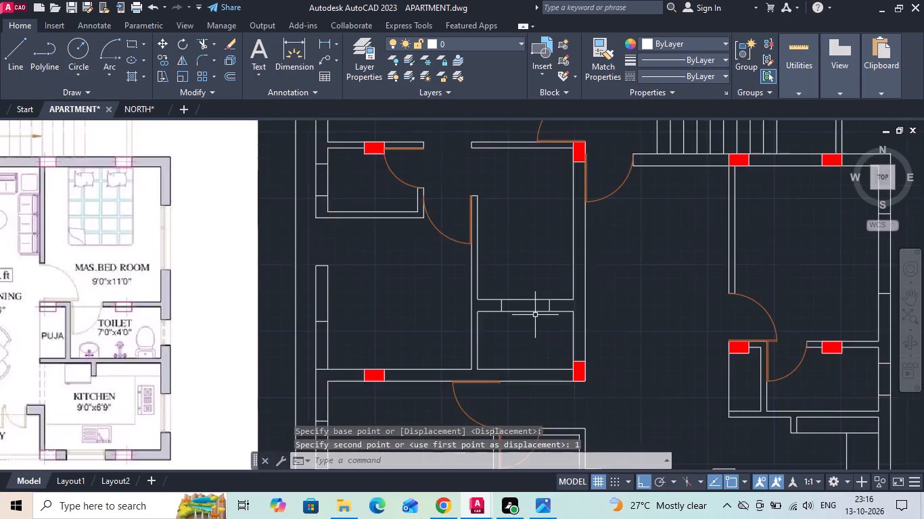
{"action": "scroll", "coordinate": [535, 315], "scroll_direction": "down", "scroll_amount": 2}
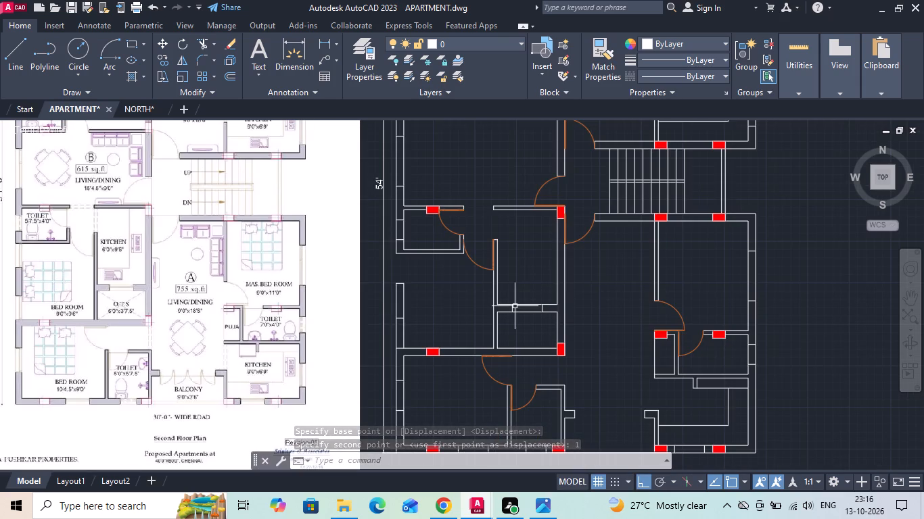
{"action": "type", "text": "L"}
{"action": "key", "text": "space"}
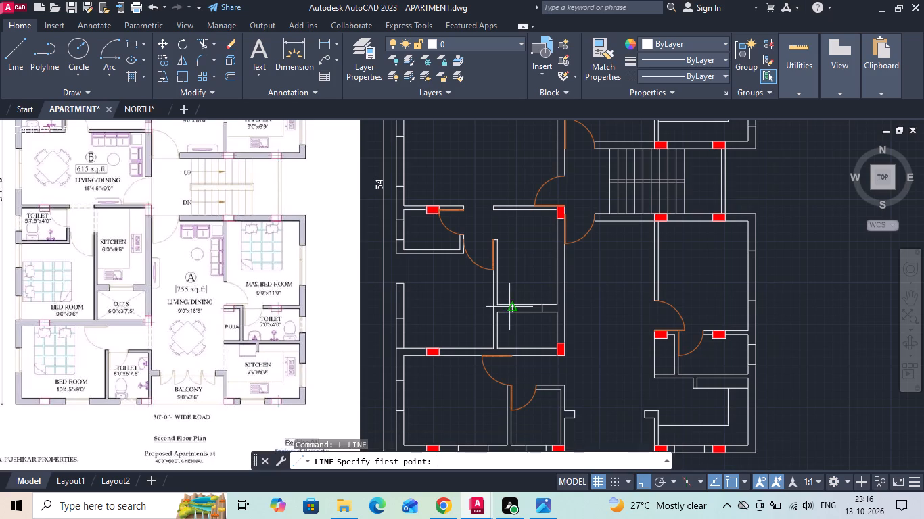
{"action": "scroll", "coordinate": [515, 352], "scroll_direction": "up", "scroll_amount": 2}
{"action": "left_click", "coordinate": [467, 253]}
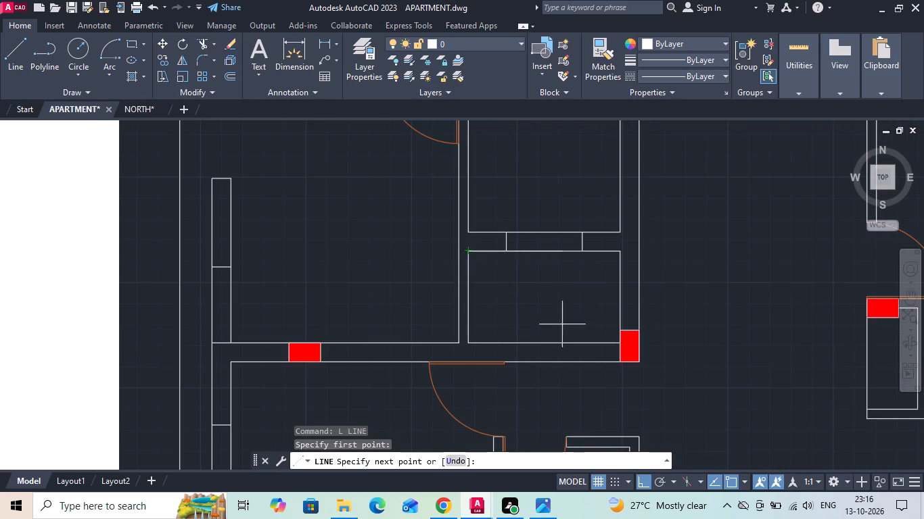
{"action": "left_click", "coordinate": [621, 345]}
{"action": "key", "text": "space"}
{"action": "key", "text": "space"}
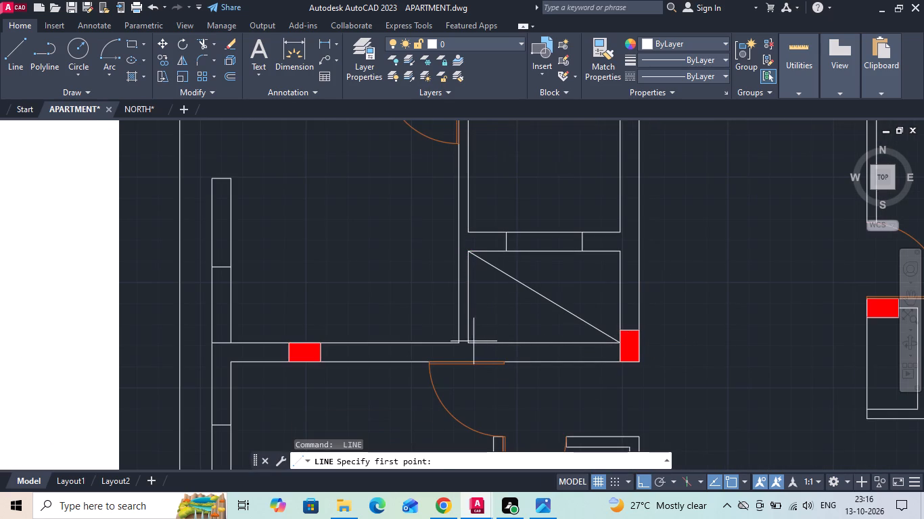
{"action": "left_click", "coordinate": [473, 341]}
{"action": "left_click", "coordinate": [622, 253]}
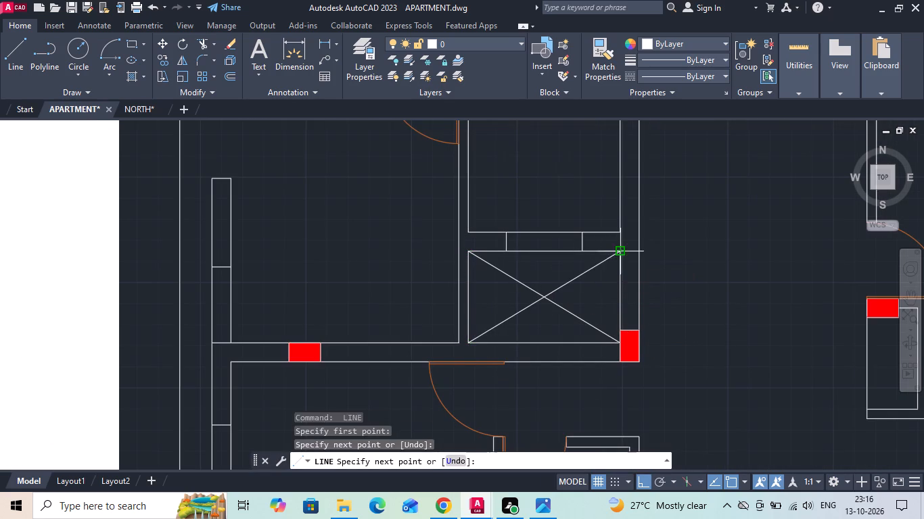
{"action": "key", "text": "Escape"}
Save the apartment drawing.
{"action": "scroll", "coordinate": [455, 277], "scroll_direction": "down", "scroll_amount": 3}
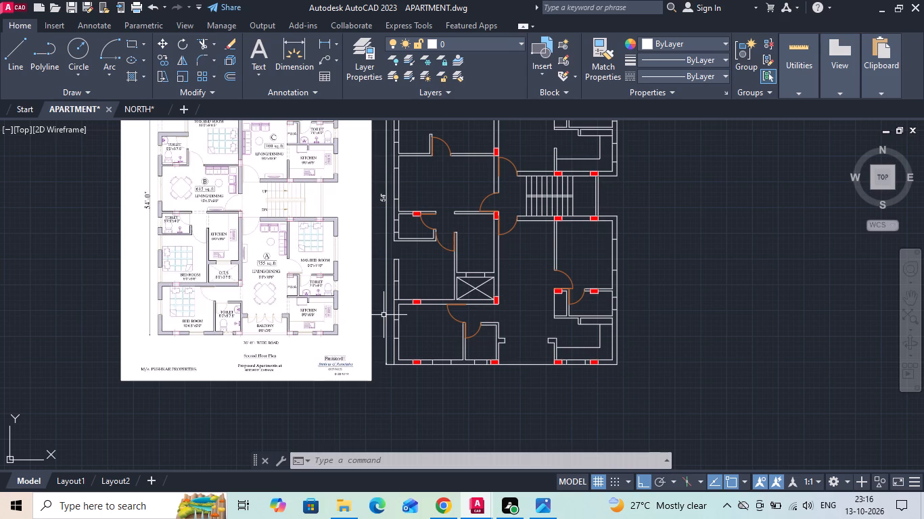
{"action": "key", "text": "Escape"}
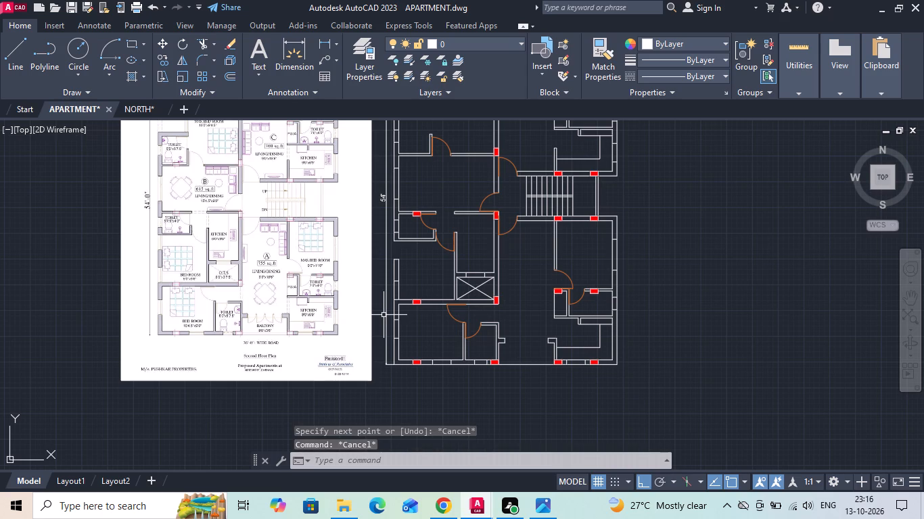
{"action": "key", "text": "ctrl+s"}
{"action": "key", "text": "ctrl+s"}
{"action": "key", "text": "ctrl+s"}
{"action": "key", "text": "ctrl+s"}
{"action": "key", "text": "ctrl+s"}
{"action": "key", "text": "ctrl+s"}
{"action": "key", "text": "ctrl+s"}
{"action": "key", "text": "ctrl+s"}
{"action": "key", "text": "ctrl+s"}
{"action": "key", "text": "ctrl+s"}
{"action": "key", "text": "ctrl+s"}
{"action": "key", "text": "ctrl+s"}
{"action": "key", "text": "ctrl+s"}
{"action": "key", "text": "ctrl+s"}
{"action": "key", "text": "ctrl+s"}
{"action": "key", "text": "ctrl+s"}
{"action": "key", "text": "ctrl+s"}
{"action": "key", "text": "ctrl+s"}
{"action": "key", "text": "ctrl+s"}
{"action": "key", "text": "ctrl+s"}
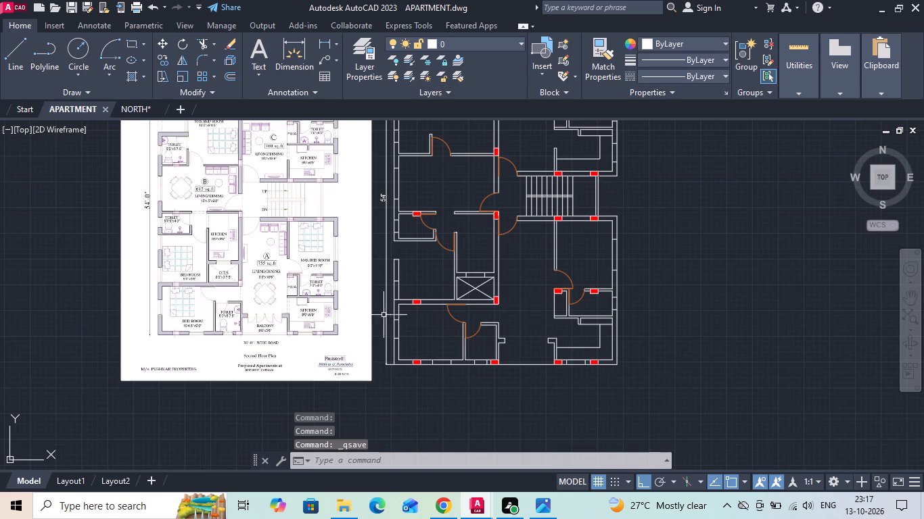
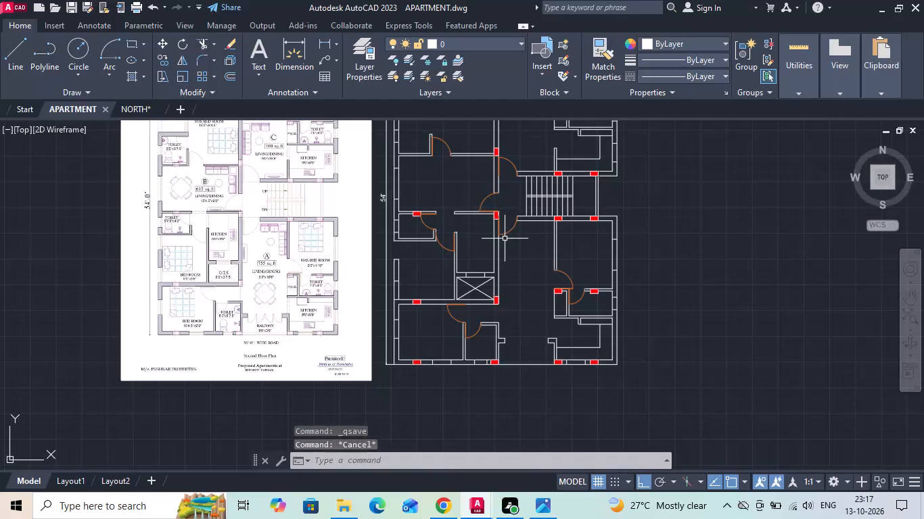
Draw a 7' horizontal base line in the empty area beside the apartment plan, with a vertical line rising from its right end.
{"action": "middle_click_drag", "start_coordinate": [510, 256], "coordinate": [563, 260]}
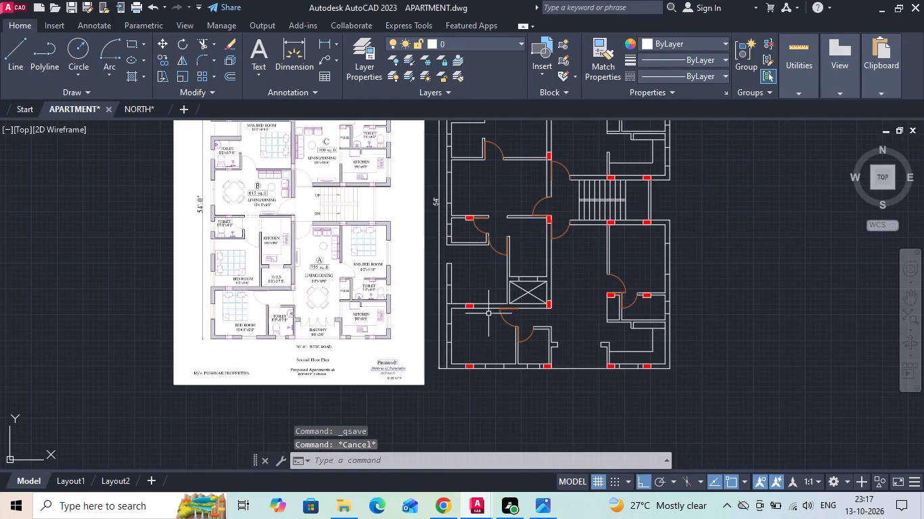
{"action": "scroll", "coordinate": [275, 332], "scroll_direction": "up", "scroll_amount": 1}
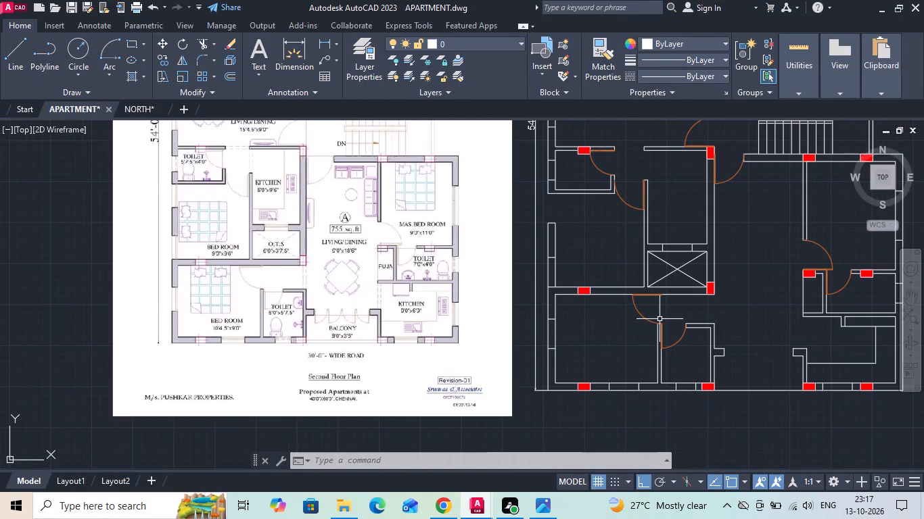
{"action": "scroll", "coordinate": [663, 319], "scroll_direction": "up", "scroll_amount": 1}
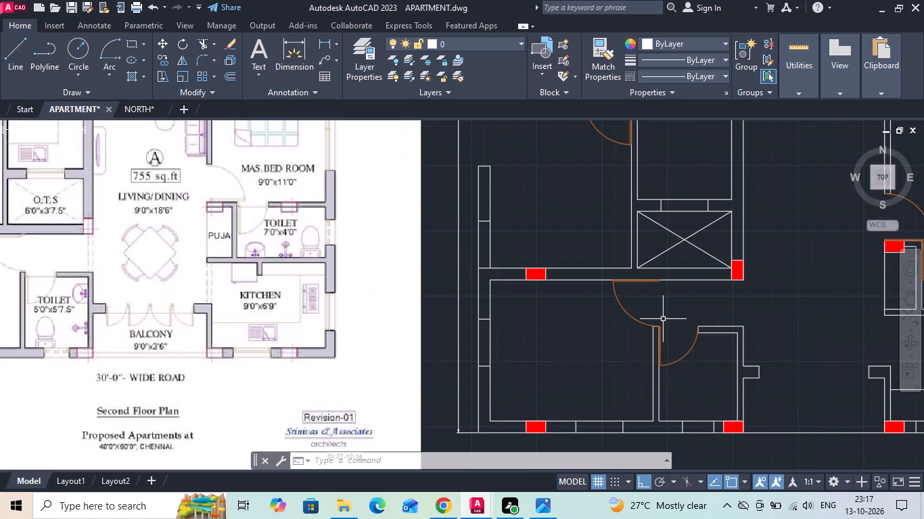
{"action": "scroll", "coordinate": [521, 325], "scroll_direction": "down", "scroll_amount": 2}
{"action": "middle_click_drag", "start_coordinate": [849, 331], "coordinate": [608, 320]}
{"action": "key", "text": "l"}
{"action": "key", "text": "space"}
{"action": "scroll", "coordinate": [510, 329], "scroll_direction": "up", "scroll_amount": 1}
{"action": "left_click_drag", "start_coordinate": [511, 304], "coordinate": [630, 320]}
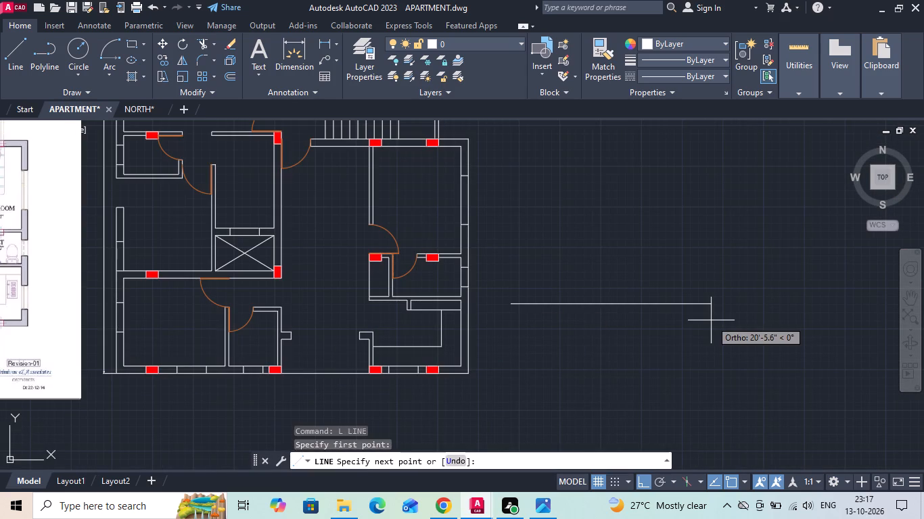
{"action": "type", "text": "7'"}
{"action": "key", "text": "Return"}
{"action": "scroll", "coordinate": [623, 302], "scroll_direction": "up", "scroll_amount": 1}
{"action": "left_click", "coordinate": [523, 241]}
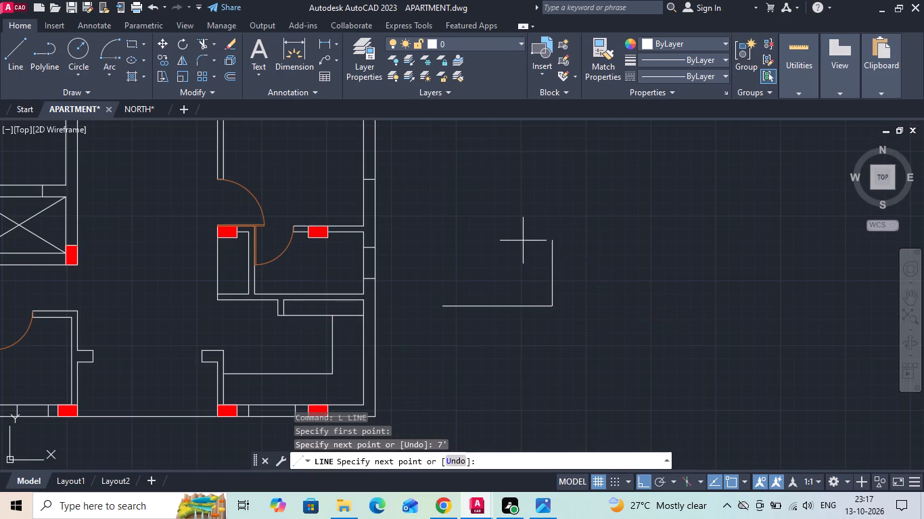
{"action": "key", "text": "Escape"}
Draw a vertical line upward from the midpoint of the 7' base line.
{"action": "scroll", "coordinate": [496, 282], "scroll_direction": "up", "scroll_amount": 2}
{"action": "key", "text": "l"}
{"action": "key", "text": "space"}
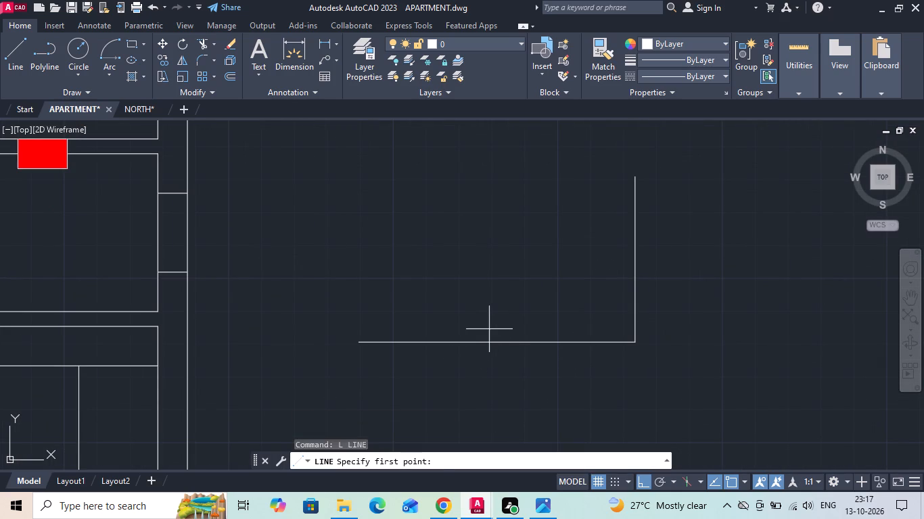
{"action": "left_click_drag", "start_coordinate": [494, 342], "coordinate": [500, 324]}
{"action": "left_click", "coordinate": [493, 255]}
{"action": "key", "text": "Escape"}
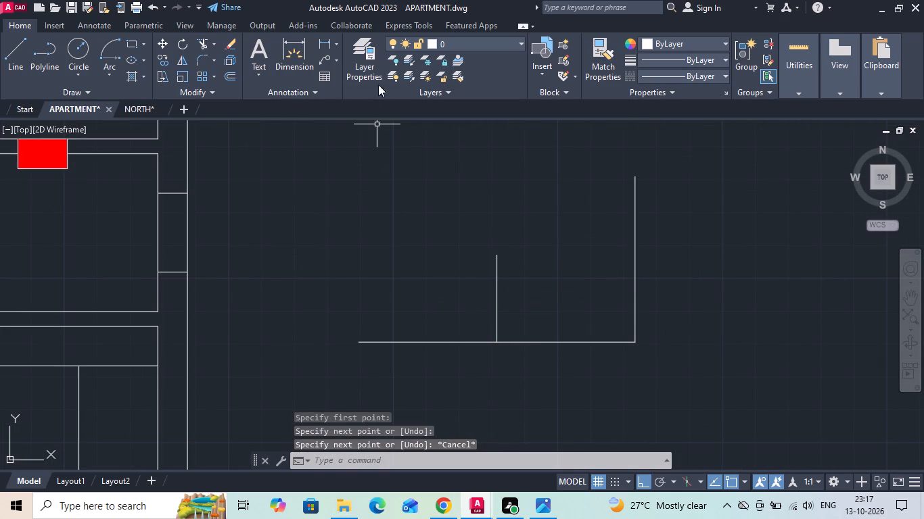
Measure the horizontal distance from the middle vertical line to the left end of the base line.
{"action": "left_click", "coordinate": [323, 38]}
{"action": "left_click", "coordinate": [492, 319]}
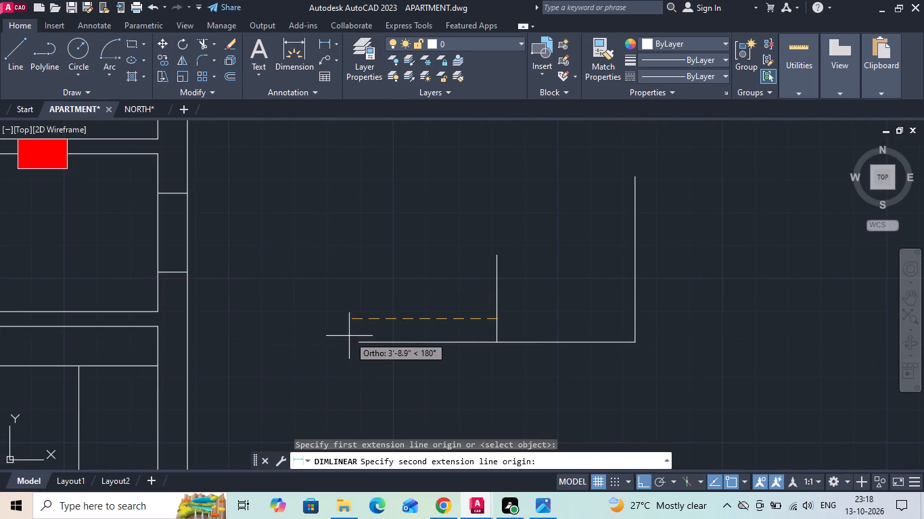
{"action": "left_click", "coordinate": [360, 318]}
{"action": "key", "text": "Escape"}
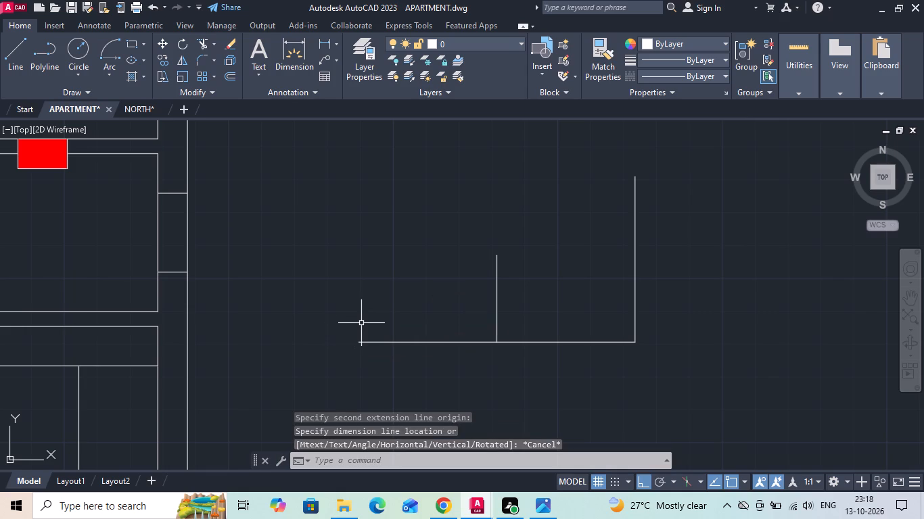
Draw a horizontal helper line from the middle vertical to above the base line's left end, and a vertical from its midpoint down across the base line.
{"action": "type", "text": "L"}
{"action": "key", "text": "space"}
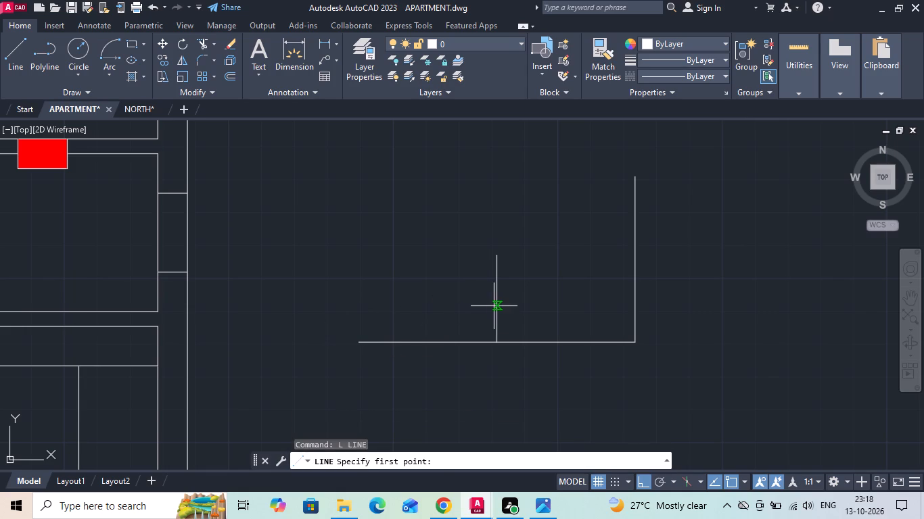
{"action": "left_click", "coordinate": [494, 306]}
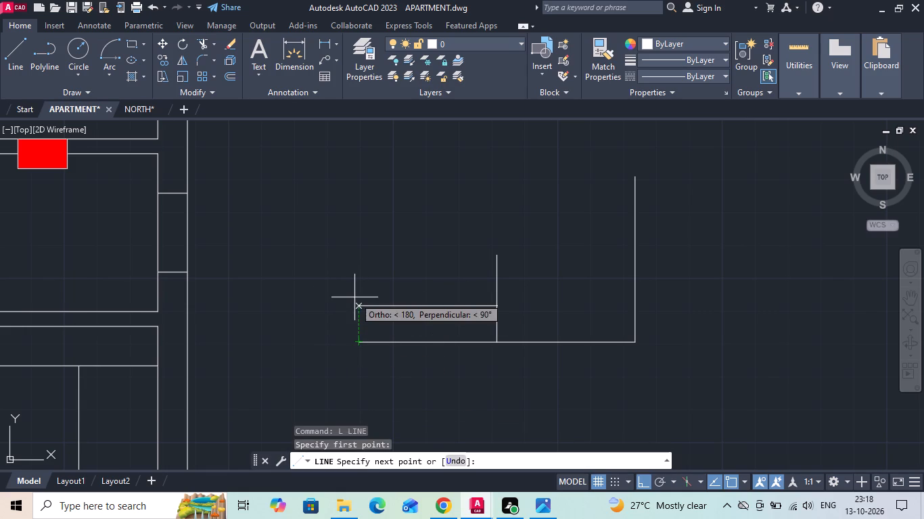
{"action": "left_click", "coordinate": [354, 297]}
{"action": "key", "text": "Escape"}
{"action": "middle_click_drag", "start_coordinate": [432, 315], "coordinate": [467, 259]}
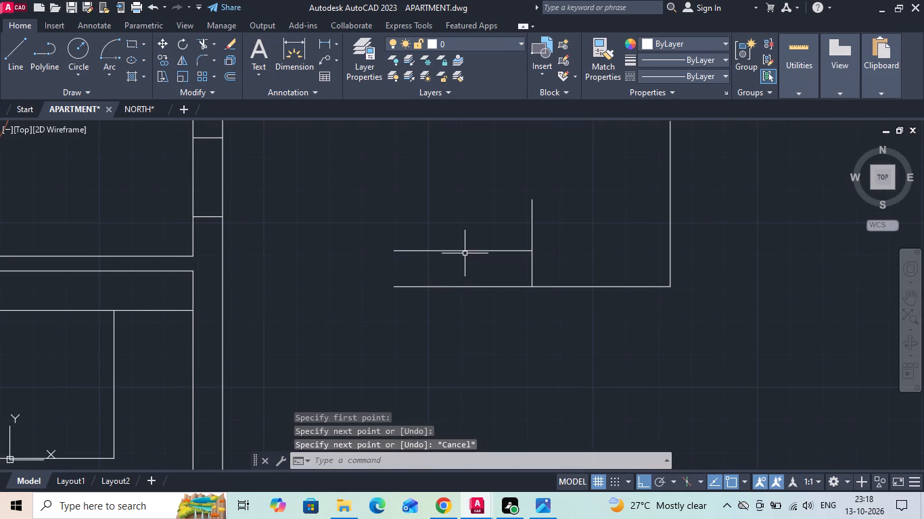
{"action": "type", "text": "L"}
{"action": "key", "text": "space"}
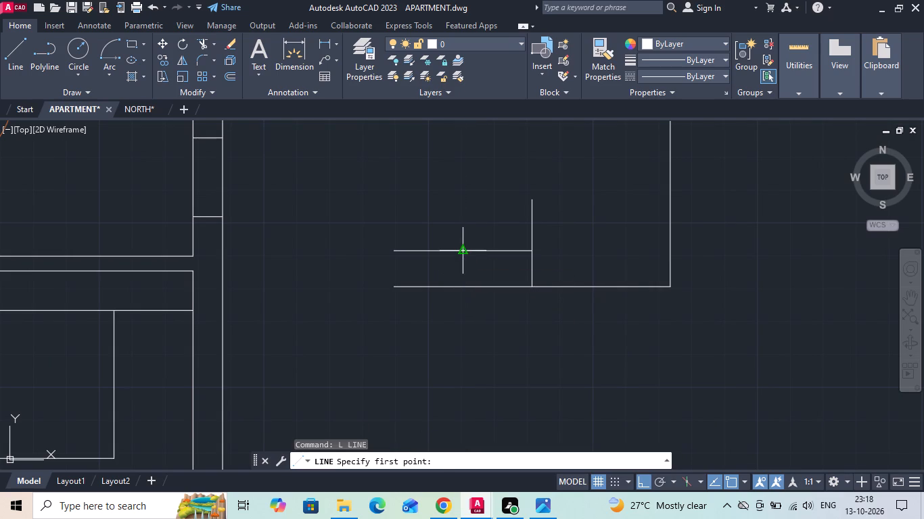
{"action": "left_click", "coordinate": [465, 250]}
{"action": "left_click", "coordinate": [473, 368]}
{"action": "key", "text": "Escape"}
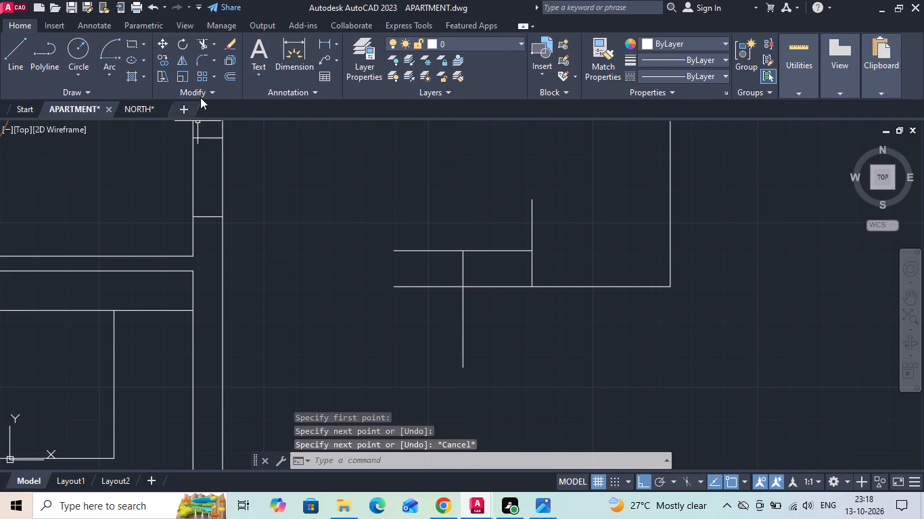
Draw a quarter-circle door swing from the base line's midpoint up to above its centre, where the helper vertical crosses the base line.
{"action": "left_click", "coordinate": [112, 68]}
{"action": "left_click", "coordinate": [135, 128]}
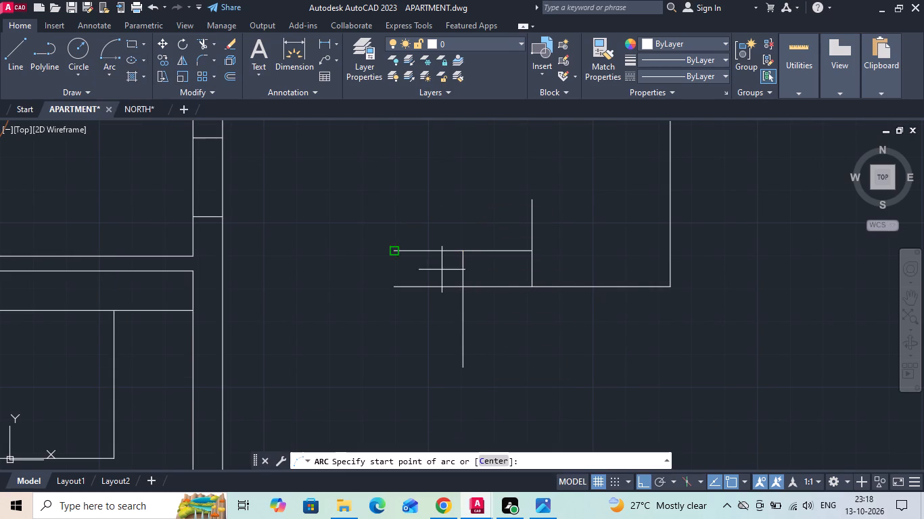
{"action": "left_click", "coordinate": [532, 285]}
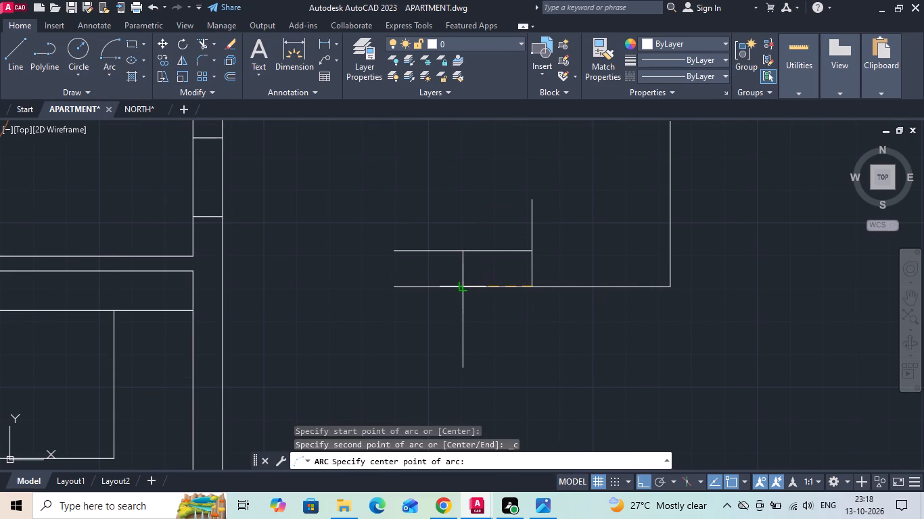
{"action": "left_click", "coordinate": [467, 285]}
{"action": "left_click", "coordinate": [453, 224]}
{"action": "key", "text": "Escape"}
Extend the helper vertical up to the arc's upper end and trim off its part below the base line to form the door leaf.
{"action": "type", "text": "EX"}
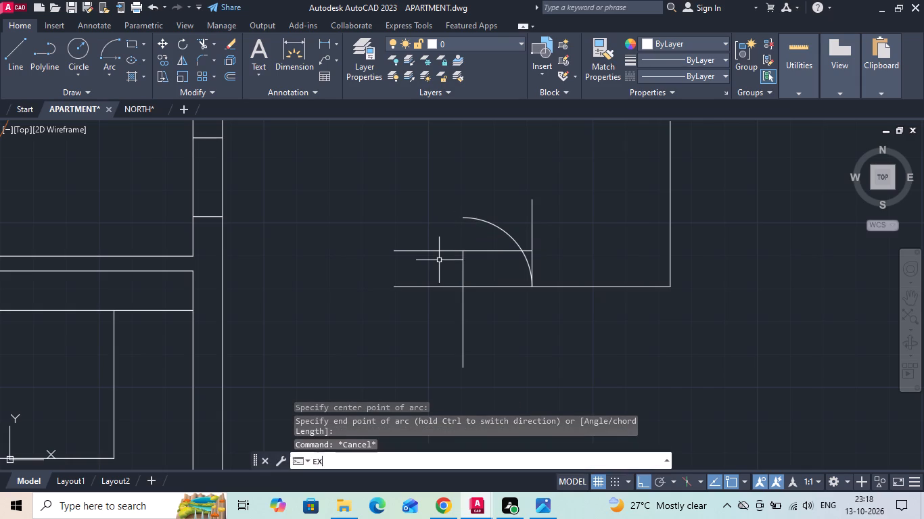
{"action": "key", "text": "space"}
{"action": "left_click_drag", "start_coordinate": [450, 258], "coordinate": [475, 265]}
{"action": "key", "text": "Escape"}
{"action": "key", "text": "t"}
{"action": "type", "text": "R"}
{"action": "key", "text": "space"}
{"action": "left_click_drag", "start_coordinate": [452, 326], "coordinate": [485, 331]}
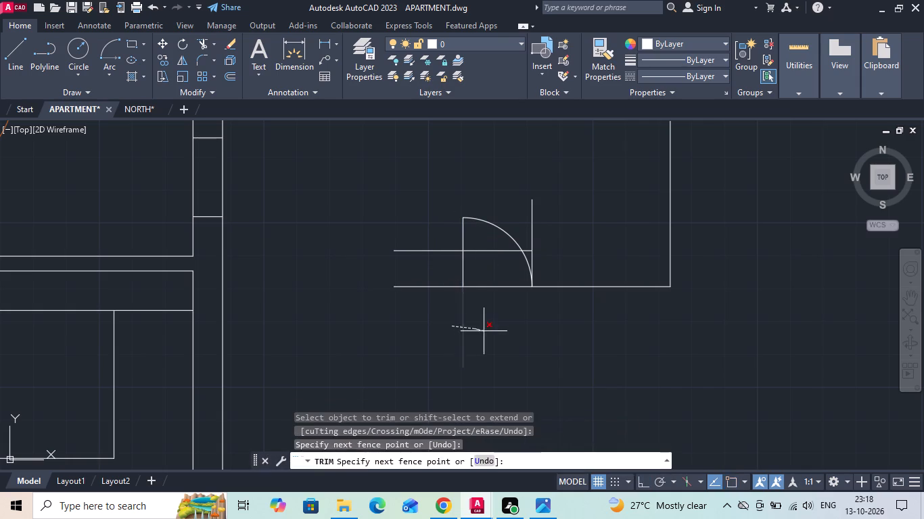
{"action": "left_click_drag", "start_coordinate": [485, 331], "coordinate": [491, 332]}
{"action": "key", "text": "Escape"}
Mirror the door leaf and its arc about the vertical axis through the base line's midpoint, keeping the original.
{"action": "left_click_drag", "start_coordinate": [503, 222], "coordinate": [492, 227]}
{"action": "left_click", "coordinate": [444, 231]}
{"action": "type", "text": "MI"}
{"action": "key", "text": "space"}
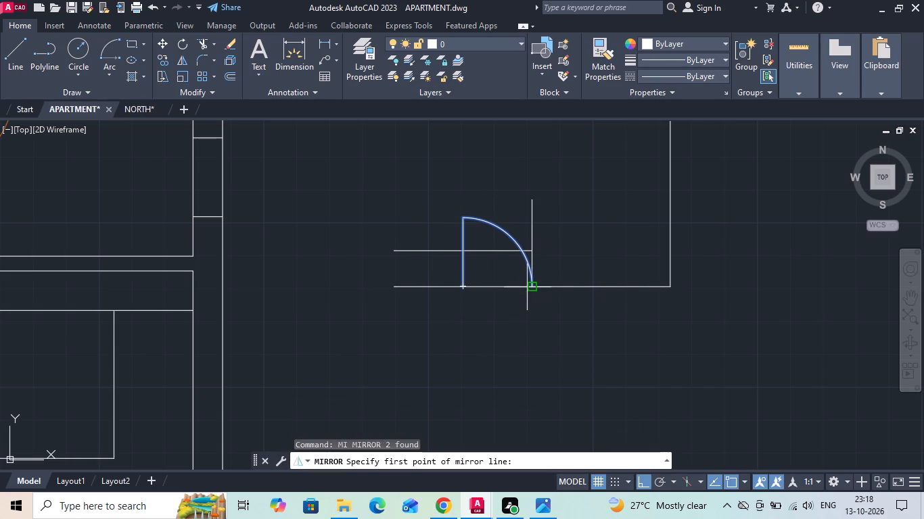
{"action": "left_click", "coordinate": [532, 285]}
{"action": "left_click", "coordinate": [522, 332]}
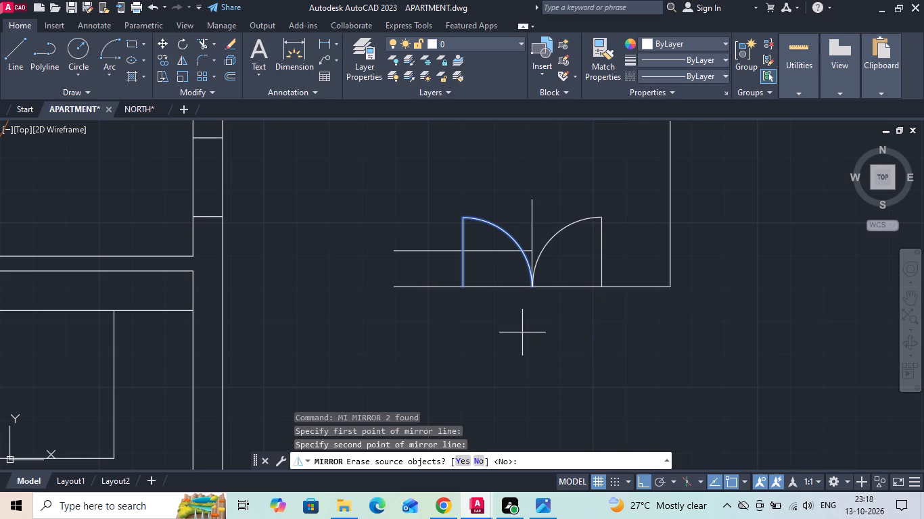
{"action": "type", "text": "N"}
{"action": "key", "text": "space"}
Copy the original door leaf and arc one leaf width to the left, ending at the base line's left end.
{"action": "left_click_drag", "start_coordinate": [515, 226], "coordinate": [459, 225]}
{"action": "left_click", "coordinate": [398, 220]}
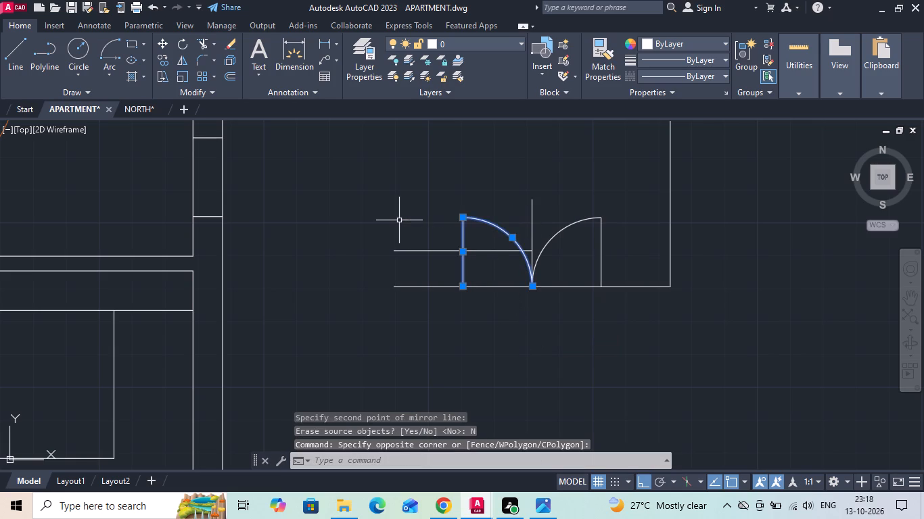
{"action": "scroll", "coordinate": [413, 228], "scroll_direction": "down", "scroll_amount": 3}
{"action": "scroll", "coordinate": [486, 291], "scroll_direction": "down", "scroll_amount": 1}
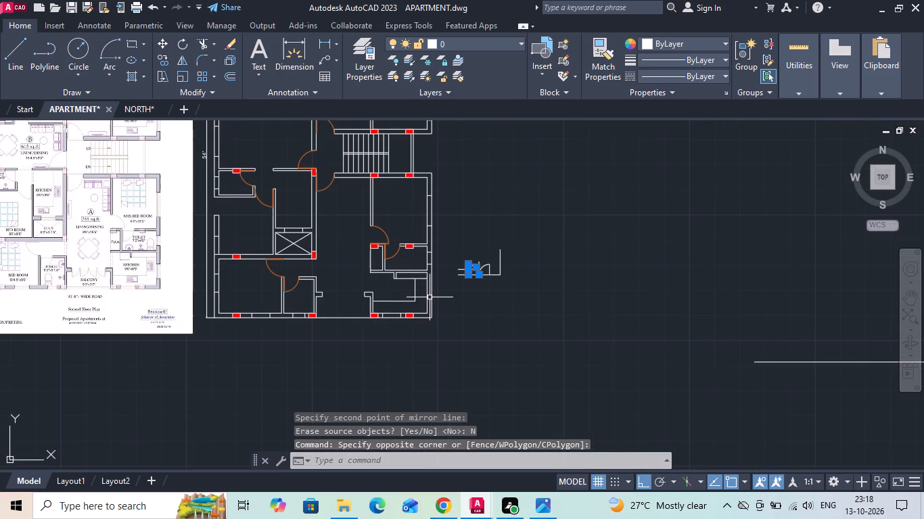
{"action": "scroll", "coordinate": [473, 260], "scroll_direction": "up", "scroll_amount": 2}
{"action": "right_click", "coordinate": [466, 257]}
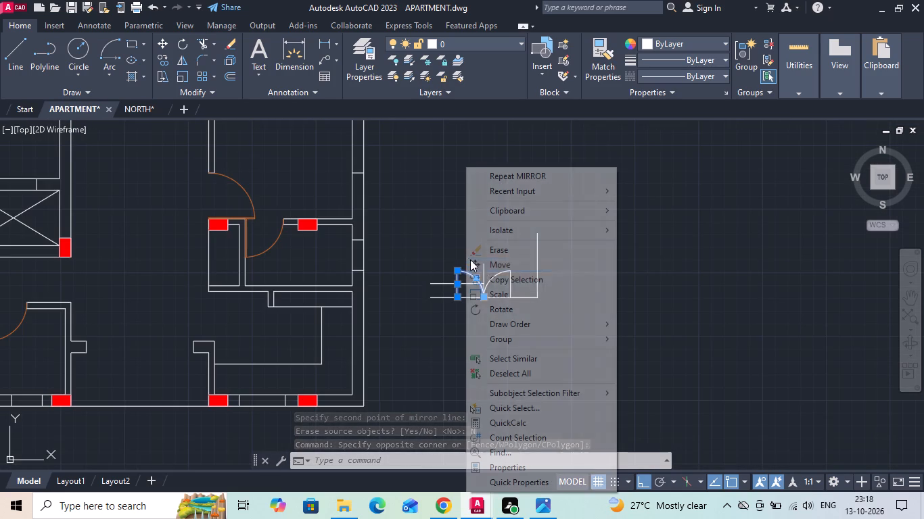
{"action": "left_click", "coordinate": [512, 280]}
{"action": "scroll", "coordinate": [508, 285], "scroll_direction": "up", "scroll_amount": 2}
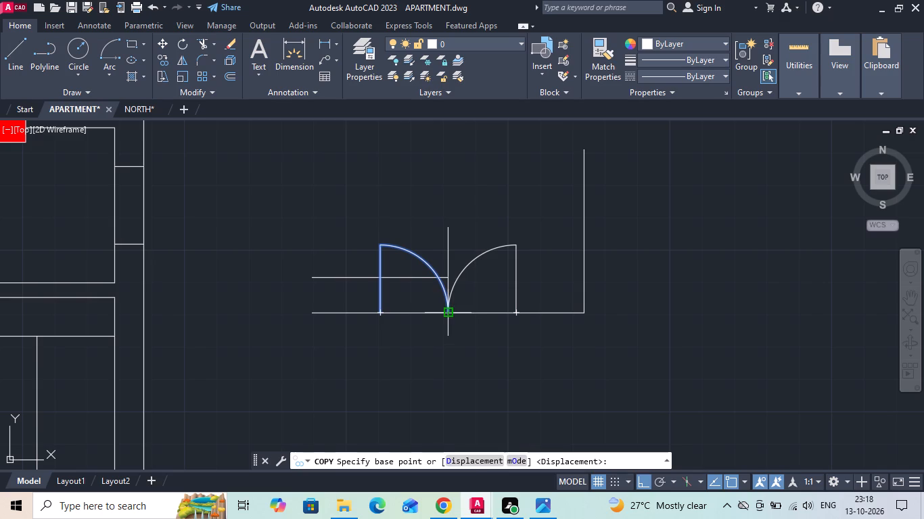
{"action": "left_click", "coordinate": [451, 313]}
{"action": "left_click", "coordinate": [381, 313]}
{"action": "key", "text": "Escape"}
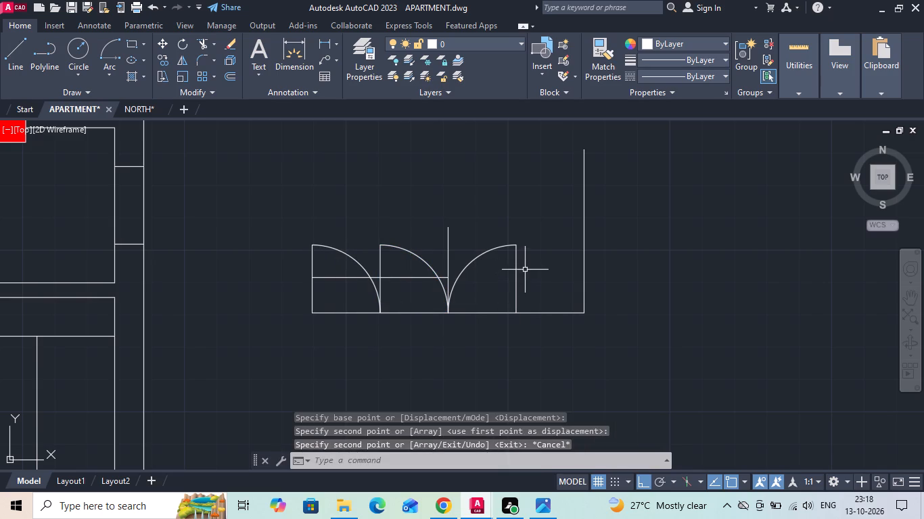
Copy the mirrored door leaf and arc one leaf width to the right, ending at the base line's right end.
{"action": "left_click_drag", "start_coordinate": [525, 270], "coordinate": [518, 258]}
{"action": "left_click", "coordinate": [490, 231]}
{"action": "right_click", "coordinate": [489, 230]}
{"action": "left_click", "coordinate": [503, 272]}
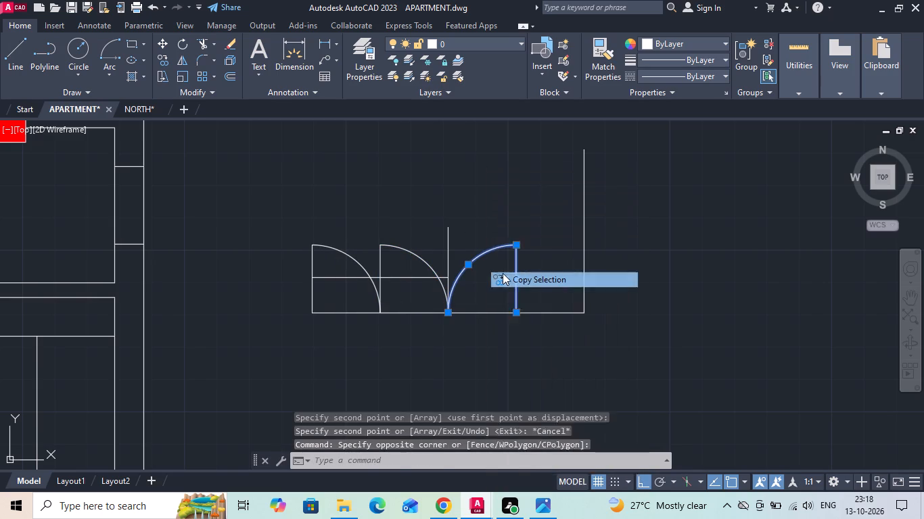
{"action": "scroll", "coordinate": [477, 309], "scroll_direction": "up", "scroll_amount": 1}
{"action": "left_click", "coordinate": [434, 314]}
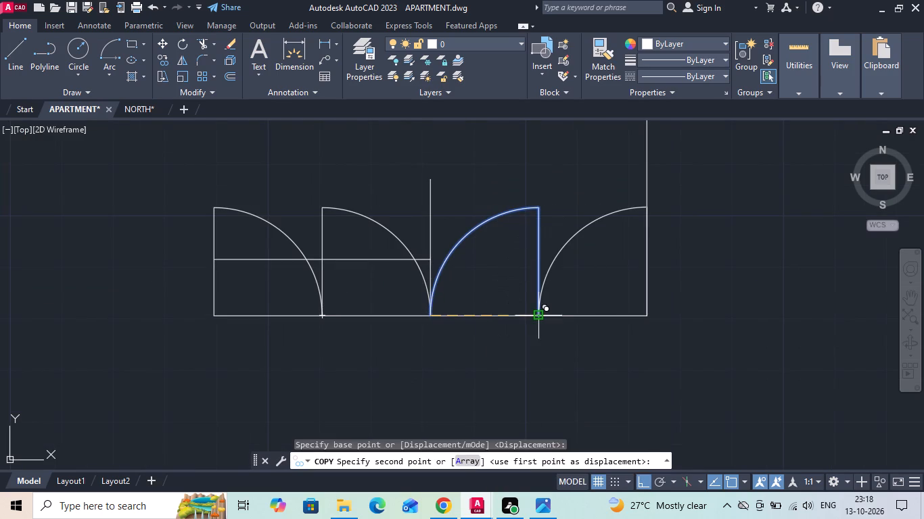
{"action": "left_click", "coordinate": [538, 314]}
{"action": "key", "text": "Escape"}
Delete the two tall vertical helper lines, the horizontal helper line and the 7' base line, leaving only the four door leaves.
{"action": "scroll", "coordinate": [632, 282], "scroll_direction": "down", "scroll_amount": 2}
{"action": "left_click_drag", "start_coordinate": [663, 213], "coordinate": [616, 224]}
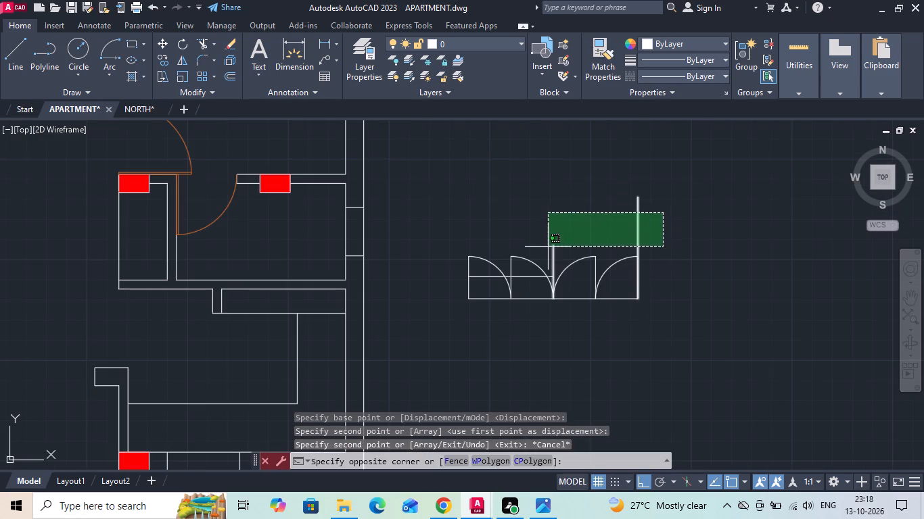
{"action": "left_click", "coordinate": [548, 247]}
{"action": "key", "text": "Delete"}
{"action": "left_click", "coordinate": [520, 278]}
{"action": "key", "text": "Delete"}
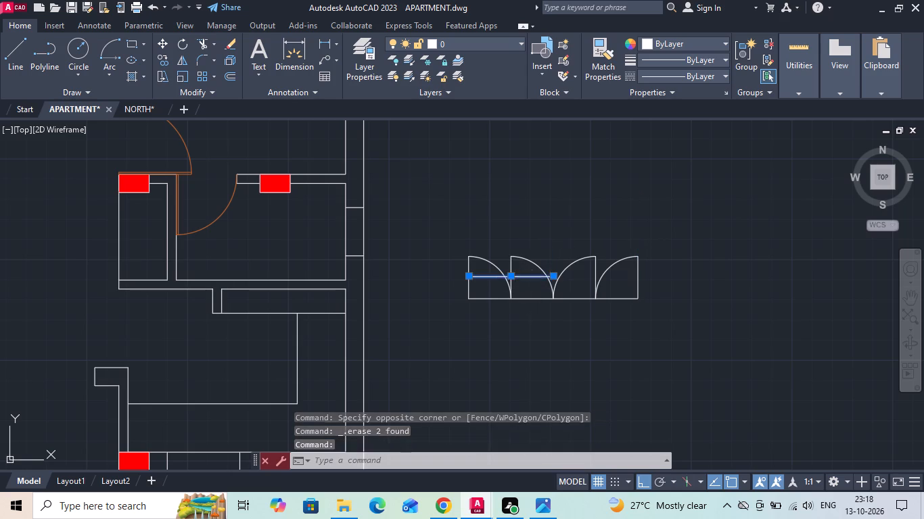
{"action": "left_click_drag", "start_coordinate": [532, 295], "coordinate": [532, 301]}
{"action": "left_click", "coordinate": [530, 312]}
{"action": "key", "text": "Delete"}
Examine the four-leaf balcony door in the reference plan and compare it with the drawn leaves.
{"action": "scroll", "coordinate": [530, 327], "scroll_direction": "down", "scroll_amount": 1}
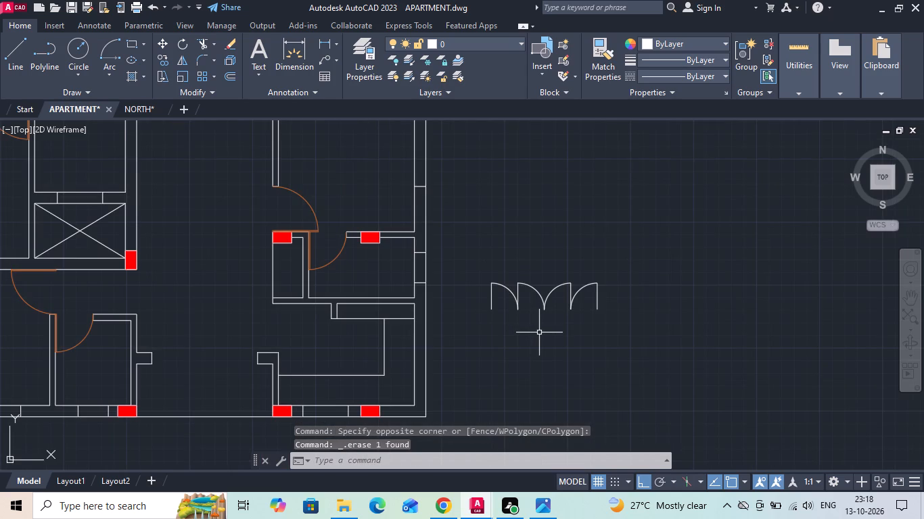
{"action": "scroll", "coordinate": [539, 332], "scroll_direction": "down", "scroll_amount": 1}
{"action": "middle_click_drag", "start_coordinate": [241, 336], "coordinate": [512, 308]}
{"action": "scroll", "coordinate": [177, 268], "scroll_direction": "up", "scroll_amount": 3}
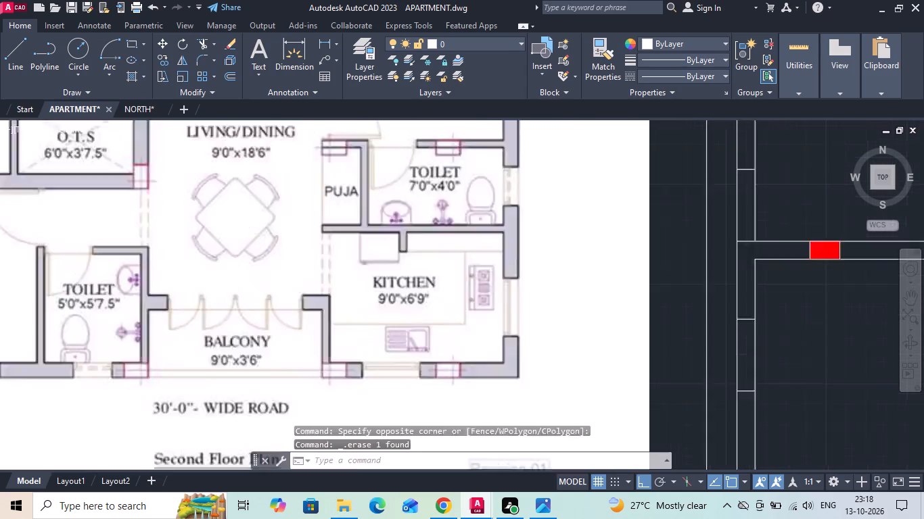
{"action": "scroll", "coordinate": [195, 320], "scroll_direction": "up", "scroll_amount": 2}
{"action": "scroll", "coordinate": [196, 316], "scroll_direction": "down", "scroll_amount": 2}
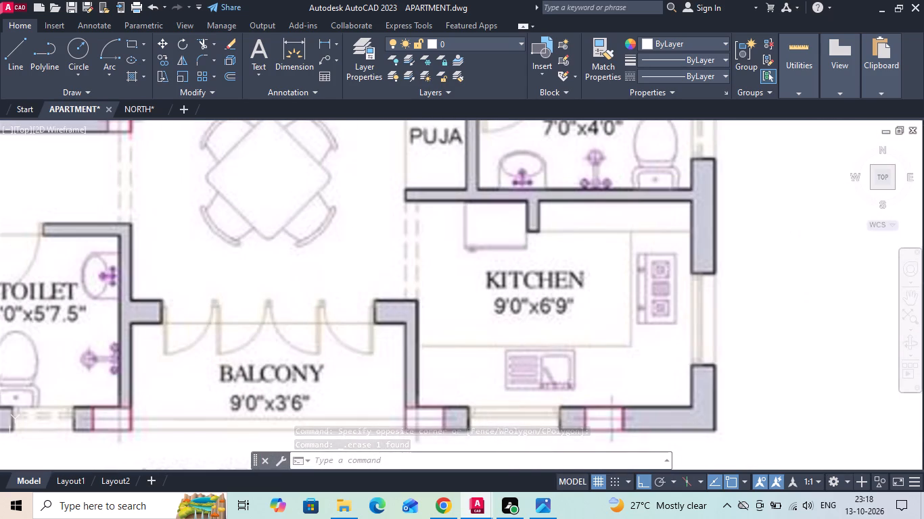
{"action": "scroll", "coordinate": [191, 275], "scroll_direction": "down", "scroll_amount": 3}
{"action": "scroll", "coordinate": [788, 280], "scroll_direction": "up", "scroll_amount": 3}
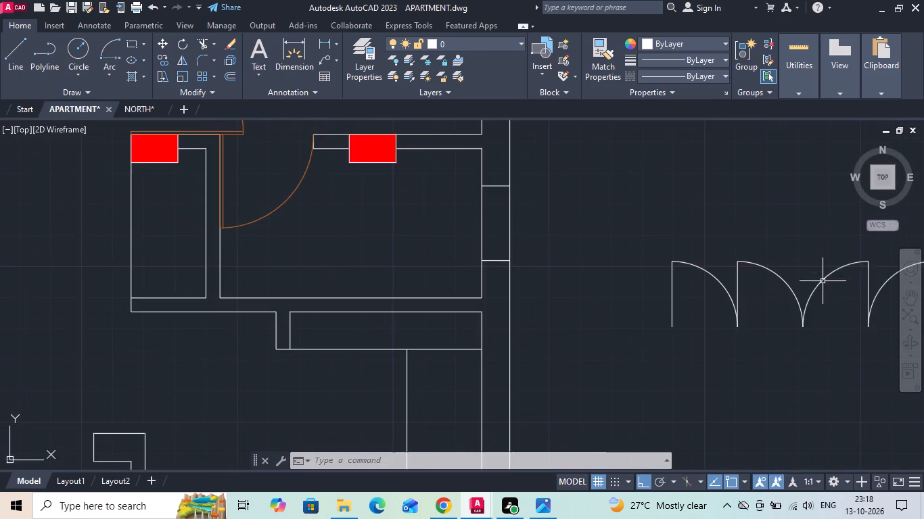
{"action": "middle_click_drag", "start_coordinate": [823, 281], "coordinate": [579, 289]}
{"action": "scroll", "coordinate": [584, 244], "scroll_direction": "down", "scroll_amount": 1}
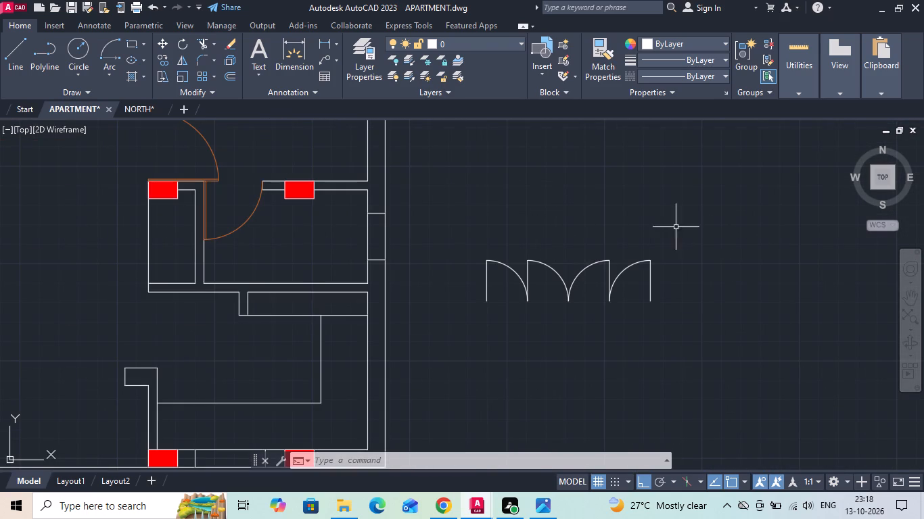
Change the color of all four balcony door leaves and their arcs to the orange 205,105,40 used for the other doors.
{"action": "left_click_drag", "start_coordinate": [680, 229], "coordinate": [607, 285]}
{"action": "left_click", "coordinate": [634, 246]}
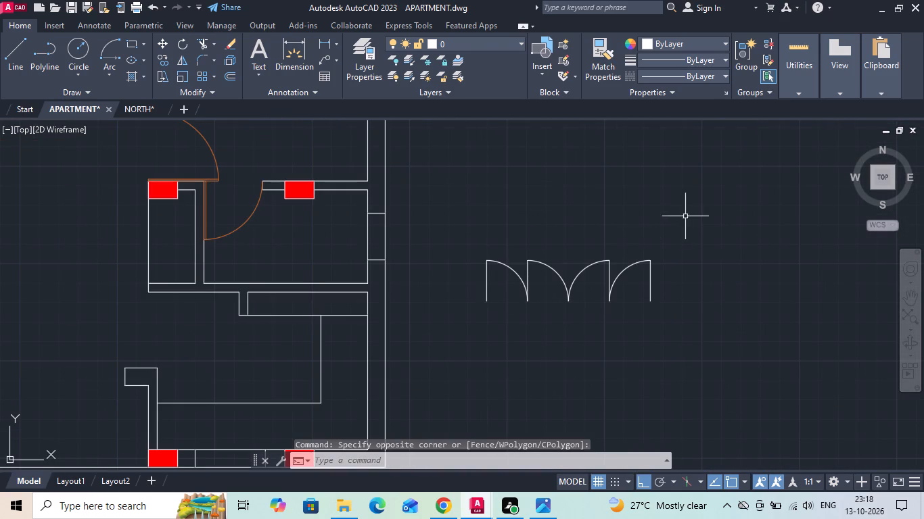
{"action": "left_click_drag", "start_coordinate": [693, 219], "coordinate": [588, 296]}
{"action": "left_click", "coordinate": [342, 358]}
{"action": "key", "text": "Escape"}
{"action": "left_click_drag", "start_coordinate": [695, 238], "coordinate": [595, 305]}
{"action": "left_click", "coordinate": [446, 337]}
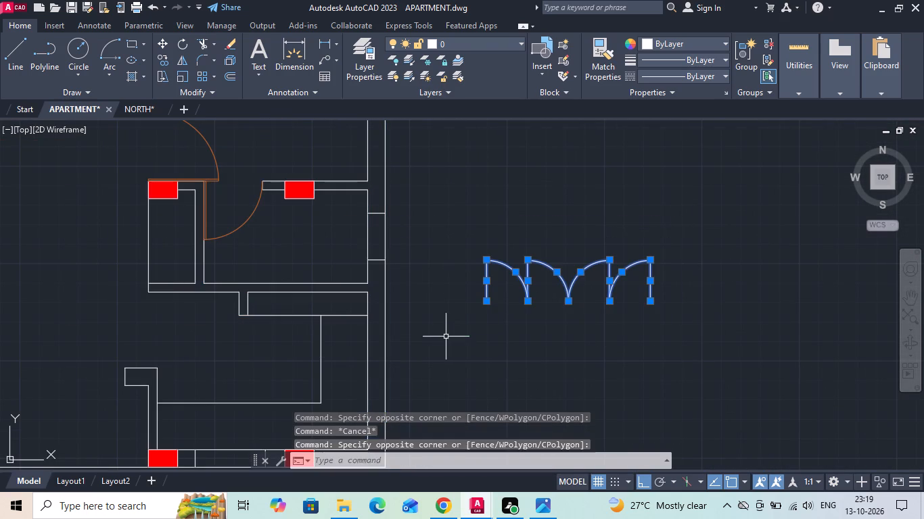
{"action": "left_click", "coordinate": [644, 45]}
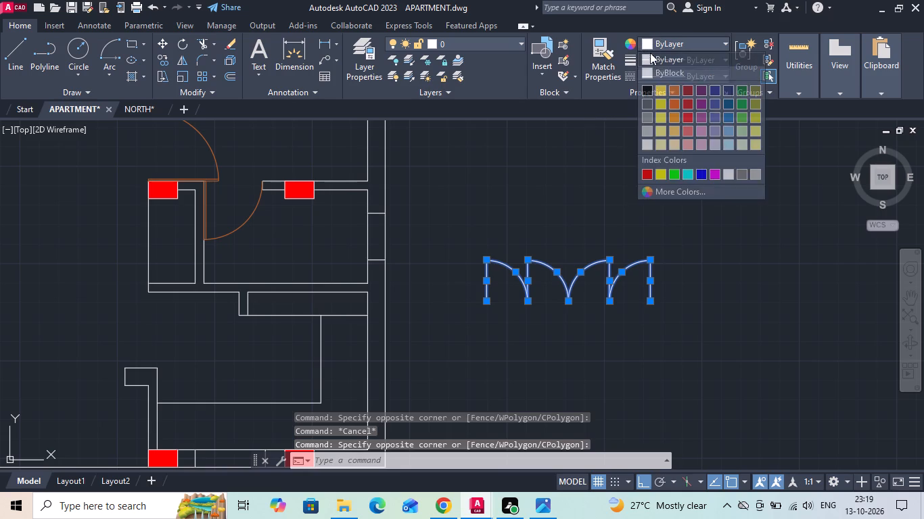
{"action": "left_click", "coordinate": [672, 92]}
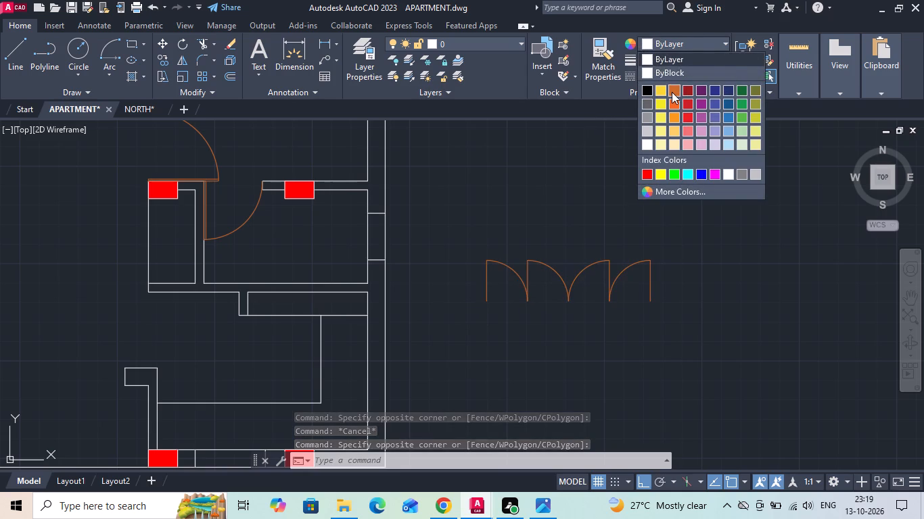
{"action": "key", "text": "space"}
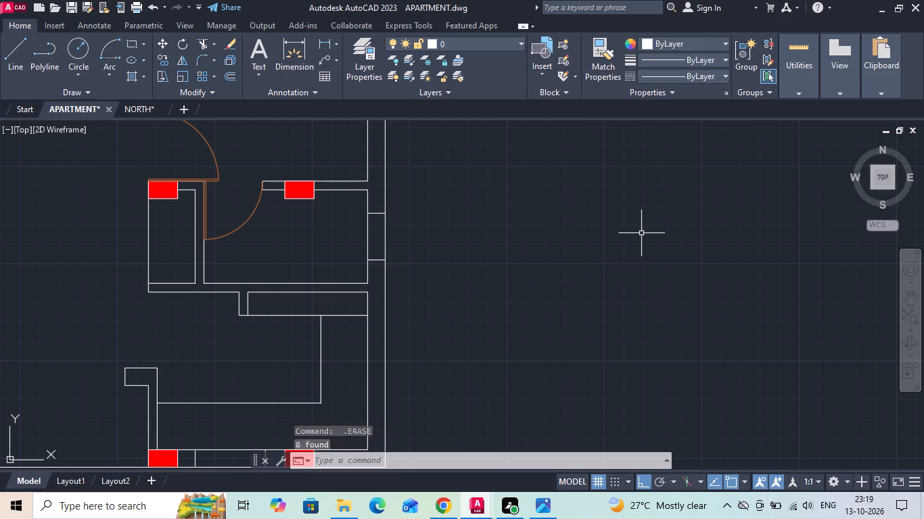
{"action": "key", "text": "ctrl+z"}
{"action": "key", "text": "Escape"}
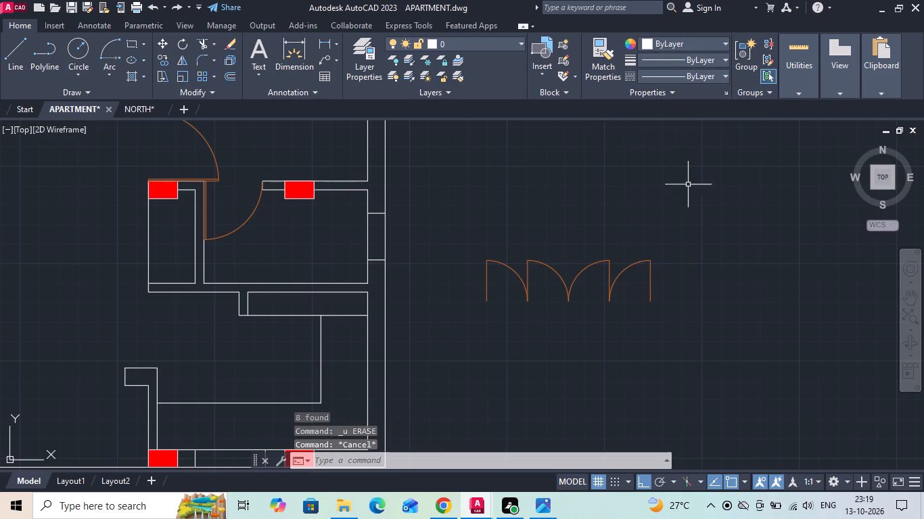
Offset each of the four door leaf lines by 1 inch toward the centre of the folding door.
{"action": "scroll", "coordinate": [692, 212], "scroll_direction": "down", "scroll_amount": 1}
{"action": "scroll", "coordinate": [640, 241], "scroll_direction": "down", "scroll_amount": 1}
{"action": "scroll", "coordinate": [4, 218], "scroll_direction": "up", "scroll_amount": 1}
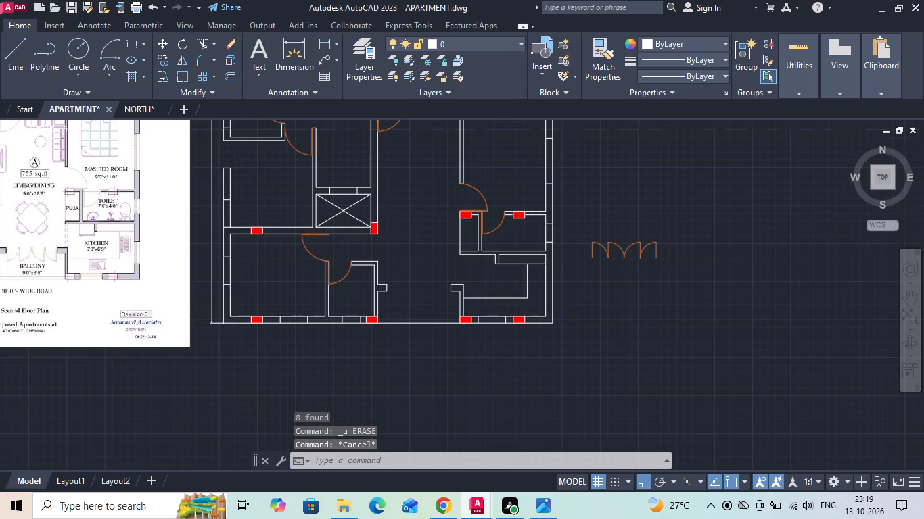
{"action": "scroll", "coordinate": [72, 270], "scroll_direction": "up", "scroll_amount": 2}
{"action": "middle_click_drag", "start_coordinate": [120, 260], "coordinate": [388, 262]}
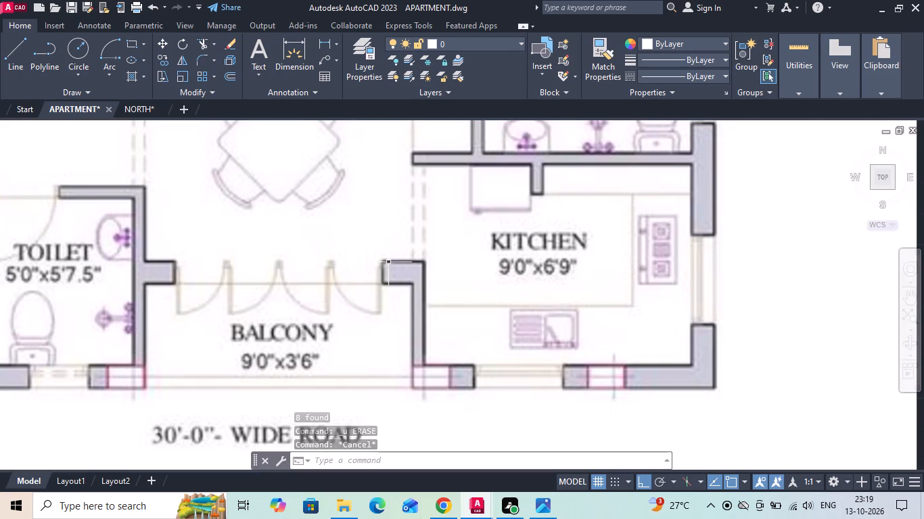
{"action": "scroll", "coordinate": [533, 336], "scroll_direction": "down", "scroll_amount": 1}
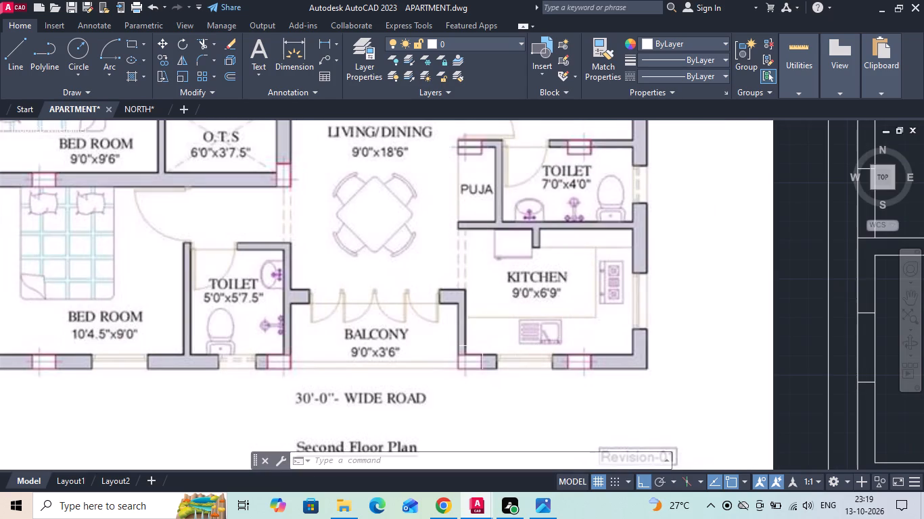
{"action": "scroll", "coordinate": [330, 317], "scroll_direction": "down", "scroll_amount": 3}
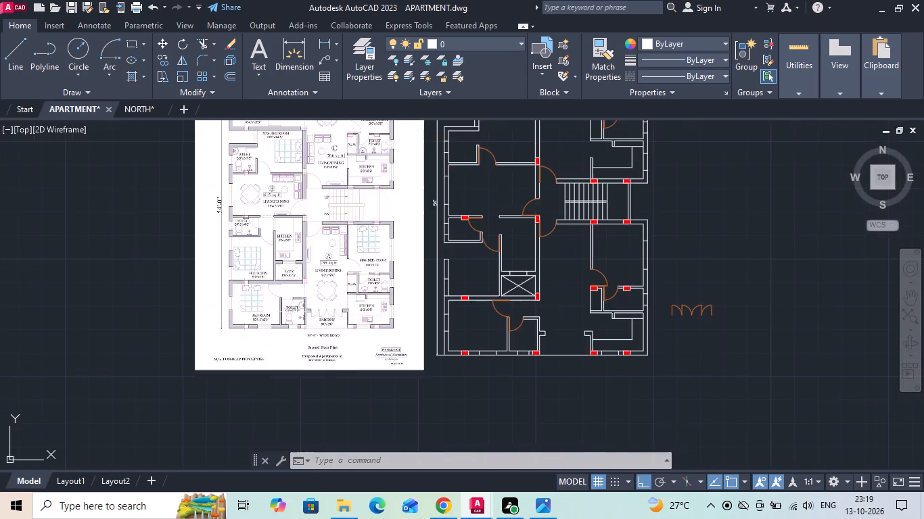
{"action": "scroll", "coordinate": [685, 308], "scroll_direction": "up", "scroll_amount": 5}
{"action": "type", "text": "O 1"}
{"action": "key", "text": "space"}
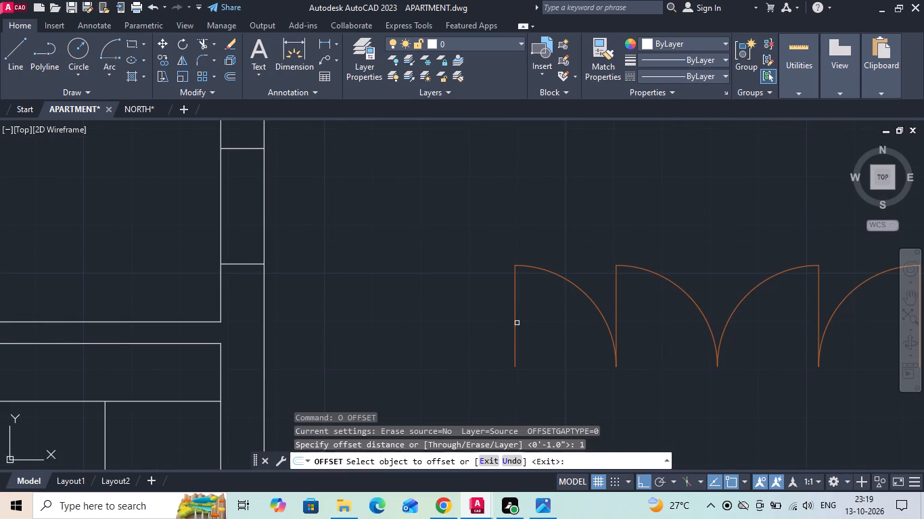
{"action": "left_click_drag", "start_coordinate": [515, 311], "coordinate": [522, 309]}
{"action": "left_click", "coordinate": [562, 301]}
{"action": "left_click_drag", "start_coordinate": [617, 301], "coordinate": [637, 298]}
{"action": "left_click", "coordinate": [661, 297]}
{"action": "middle_click_drag", "start_coordinate": [603, 313], "coordinate": [482, 252]}
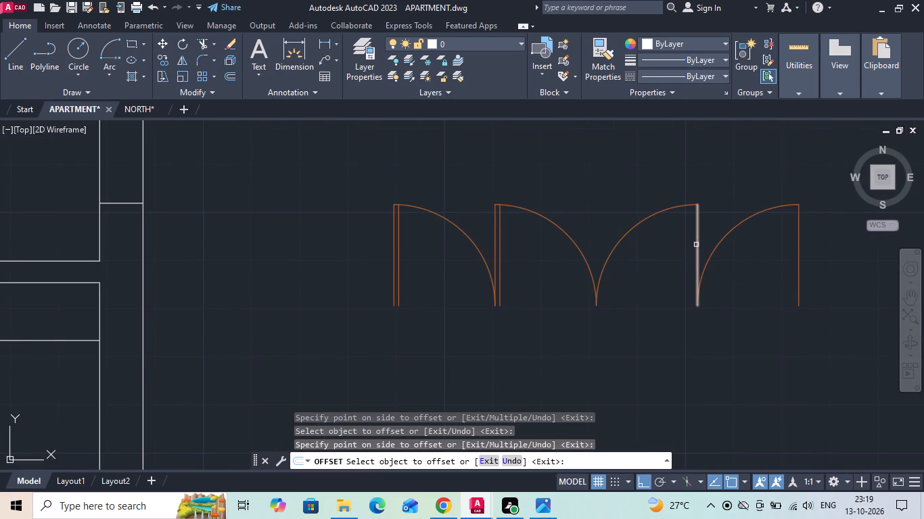
{"action": "left_click_drag", "start_coordinate": [696, 245], "coordinate": [650, 251]}
{"action": "left_click", "coordinate": [637, 253]}
{"action": "left_click_drag", "start_coordinate": [800, 257], "coordinate": [782, 262]}
{"action": "left_click", "coordinate": [750, 268]}
{"action": "key", "text": "Escape"}
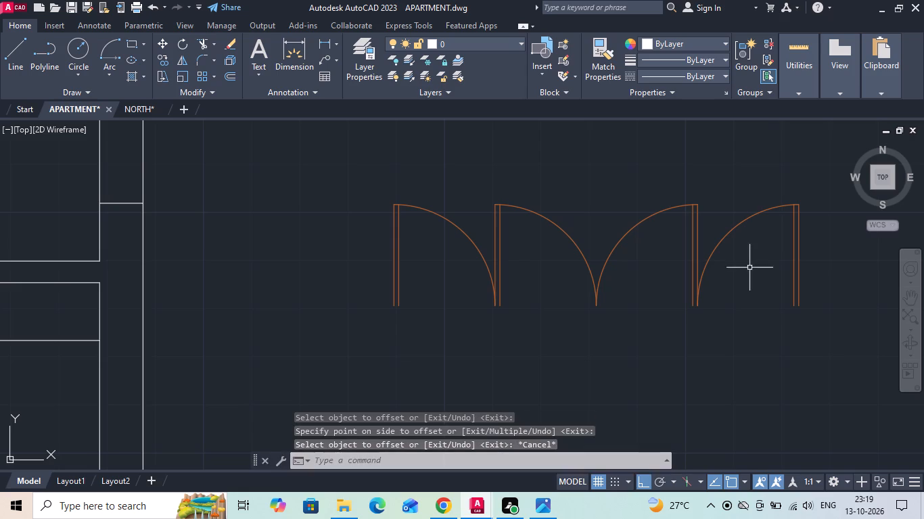
Draw short lines closing the open bottom ends of the two right-hand door leaves.
{"action": "type", "text": "L"}
{"action": "key", "text": "space"}
{"action": "scroll", "coordinate": [825, 300], "scroll_direction": "up", "scroll_amount": 2}
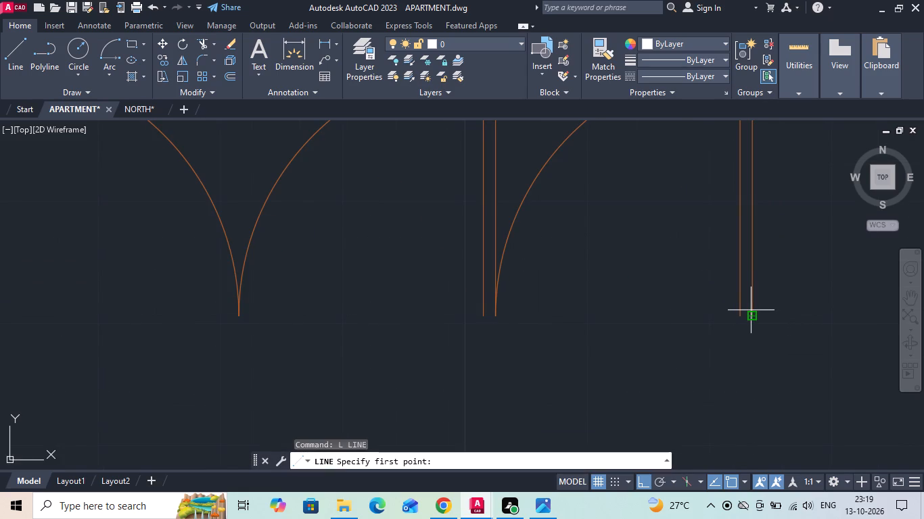
{"action": "left_click", "coordinate": [751, 315]}
{"action": "left_click", "coordinate": [741, 316]}
{"action": "key", "text": "space"}
{"action": "key", "text": "space"}
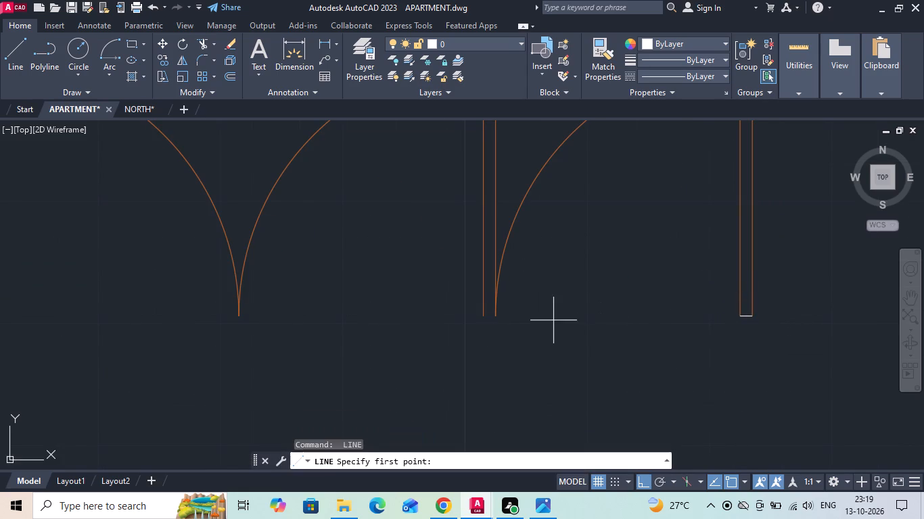
{"action": "left_click", "coordinate": [495, 316]}
{"action": "left_click", "coordinate": [484, 316]}
{"action": "key", "text": "space"}
Draw short lines closing the open bottom ends of the two left-hand door leaves.
{"action": "scroll", "coordinate": [606, 303], "scroll_direction": "down", "scroll_amount": 3}
{"action": "scroll", "coordinate": [486, 316], "scroll_direction": "up", "scroll_amount": 3}
{"action": "key", "text": "space"}
{"action": "left_click", "coordinate": [455, 276]}
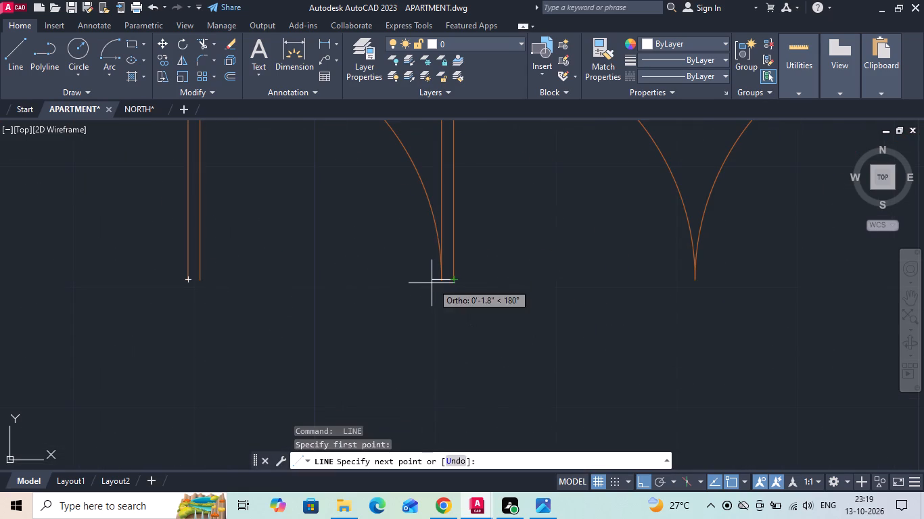
{"action": "left_click", "coordinate": [437, 276]}
{"action": "key", "text": "space"}
{"action": "key", "text": "space"}
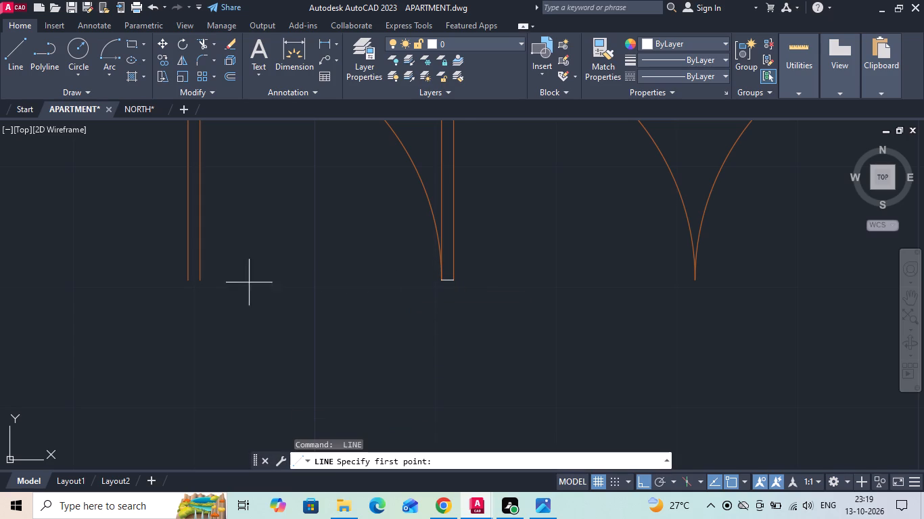
{"action": "left_click", "coordinate": [194, 282]}
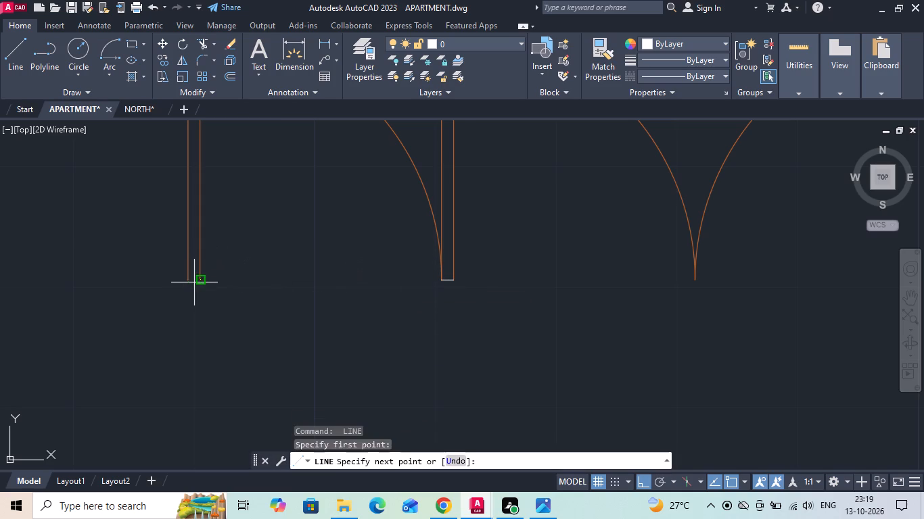
{"action": "left_click", "coordinate": [181, 281]}
{"action": "key", "text": "Escape"}
{"action": "scroll", "coordinate": [308, 299], "scroll_direction": "down", "scroll_amount": 3}
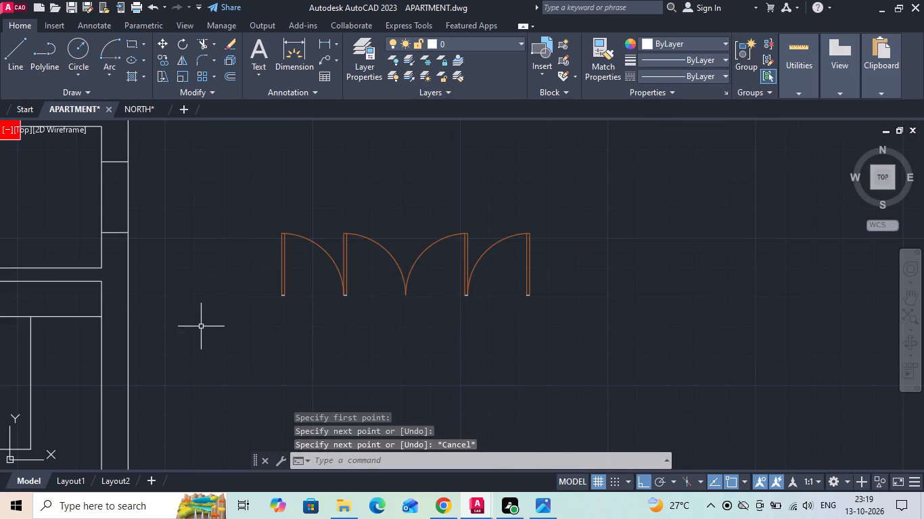
Set the whole folding door, including the new end lines, to the orange color 205,105,40.
{"action": "left_click_drag", "start_coordinate": [197, 326], "coordinate": [425, 256]}
{"action": "left_click", "coordinate": [517, 209]}
{"action": "left_click_drag", "start_coordinate": [554, 200], "coordinate": [469, 273]}
{"action": "left_click", "coordinate": [297, 334]}
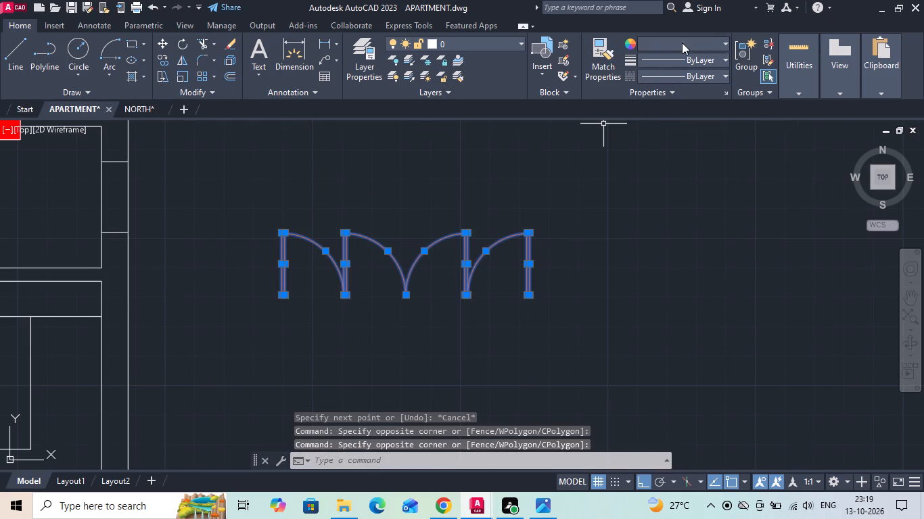
{"action": "left_click", "coordinate": [682, 43]}
{"action": "left_click", "coordinate": [673, 93]}
{"action": "key", "text": "Escape"}
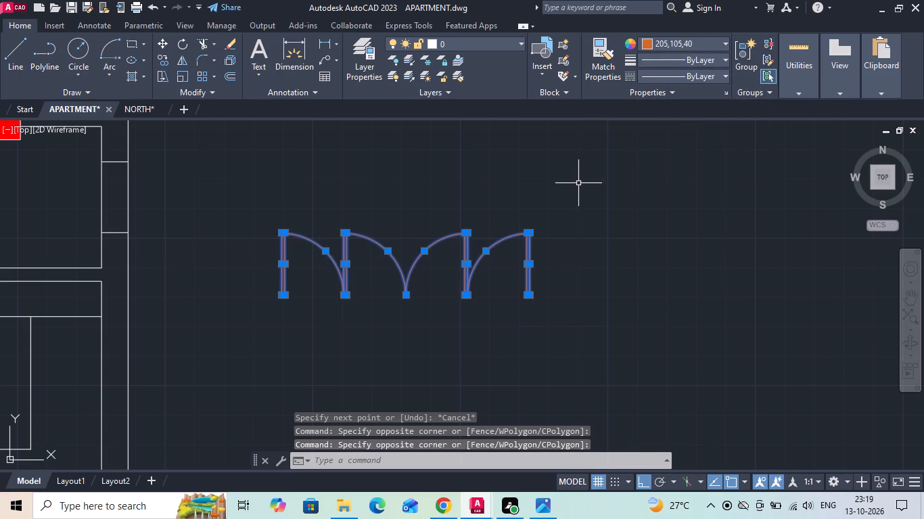
Create a block named FLOD D from the selected folding door objects.
{"action": "type", "text": "B"}
{"action": "key", "text": "space"}
{"action": "left_click", "coordinate": [388, 148]}
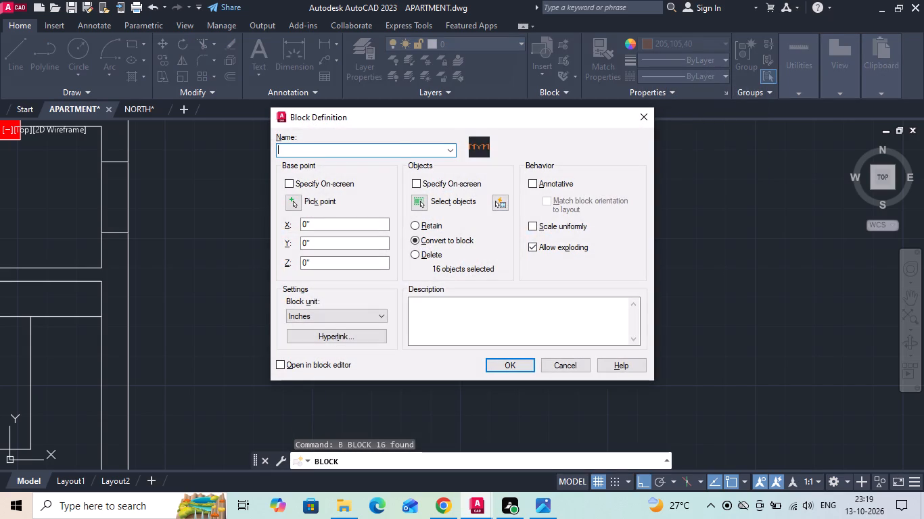
{"action": "type", "text": "FLOD D"}
{"action": "key", "text": "space"}
{"action": "left_click", "coordinate": [514, 369]}
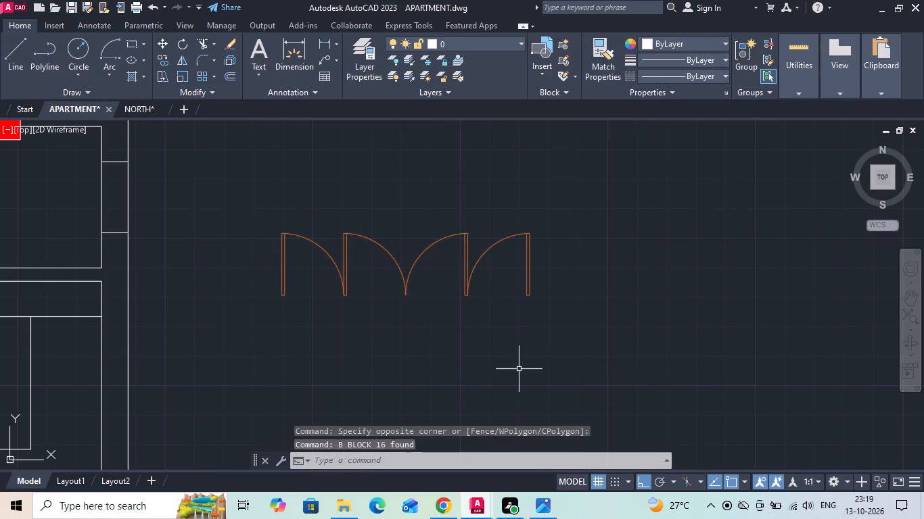
Copy the folding door block by its lower right corner to the right wall stub of the upper apartment's balcony opening.
{"action": "left_click_drag", "start_coordinate": [570, 290], "coordinate": [563, 290]}
{"action": "left_click", "coordinate": [307, 228]}
{"action": "right_click", "coordinate": [307, 228]}
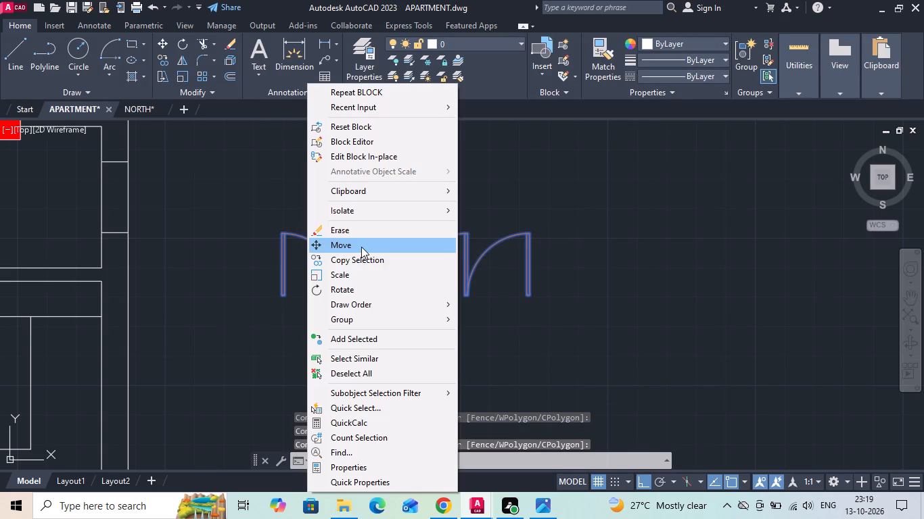
{"action": "left_click", "coordinate": [376, 264]}
{"action": "scroll", "coordinate": [490, 297], "scroll_direction": "up", "scroll_amount": 2}
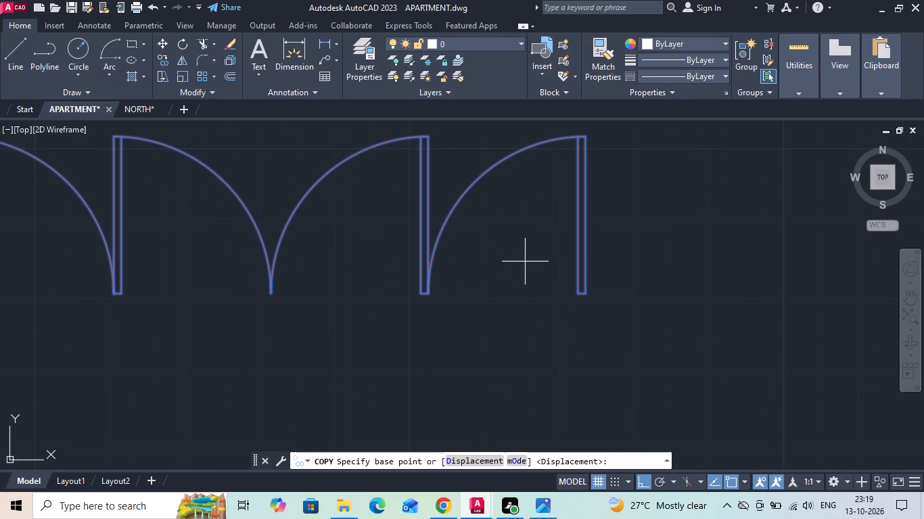
{"action": "scroll", "coordinate": [589, 296], "scroll_direction": "up", "scroll_amount": 1}
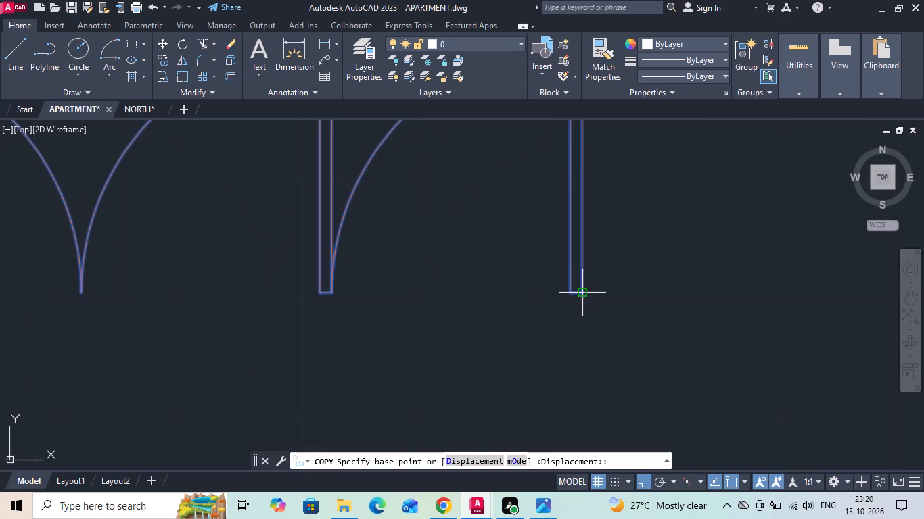
{"action": "left_click", "coordinate": [584, 290]}
{"action": "scroll", "coordinate": [587, 353], "scroll_direction": "down", "scroll_amount": 5}
{"action": "scroll", "coordinate": [457, 352], "scroll_direction": "down", "scroll_amount": 1}
{"action": "middle_click_drag", "start_coordinate": [386, 232], "coordinate": [392, 370]}
{"action": "middle_click_drag", "start_coordinate": [351, 213], "coordinate": [351, 287]}
{"action": "scroll", "coordinate": [338, 228], "scroll_direction": "up", "scroll_amount": 2}
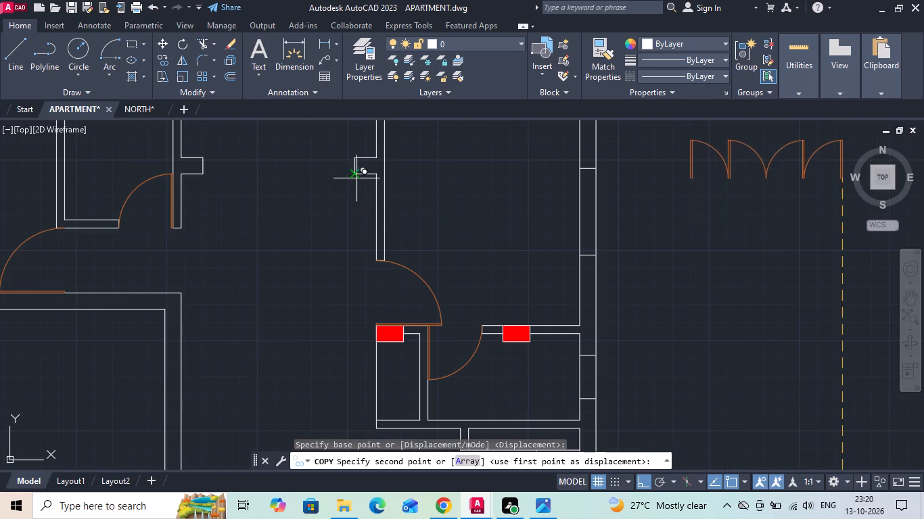
{"action": "left_click", "coordinate": [356, 178]}
{"action": "scroll", "coordinate": [335, 209], "scroll_direction": "down", "scroll_amount": 3}
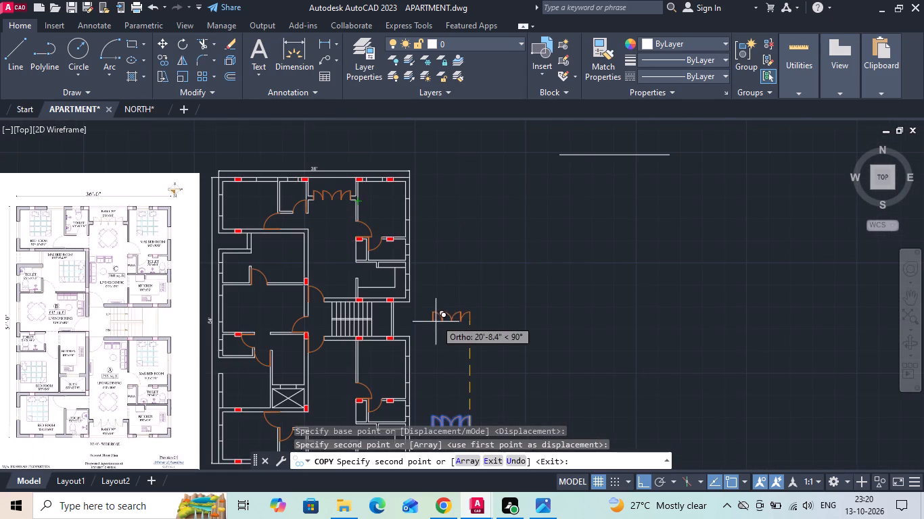
{"action": "key", "text": "Escape"}
Mirror the original folding door block about a horizontal line so it opens downward, erasing the source.
{"action": "middle_click_drag", "start_coordinate": [434, 324], "coordinate": [449, 132]}
{"action": "scroll", "coordinate": [449, 218], "scroll_direction": "up", "scroll_amount": 2}
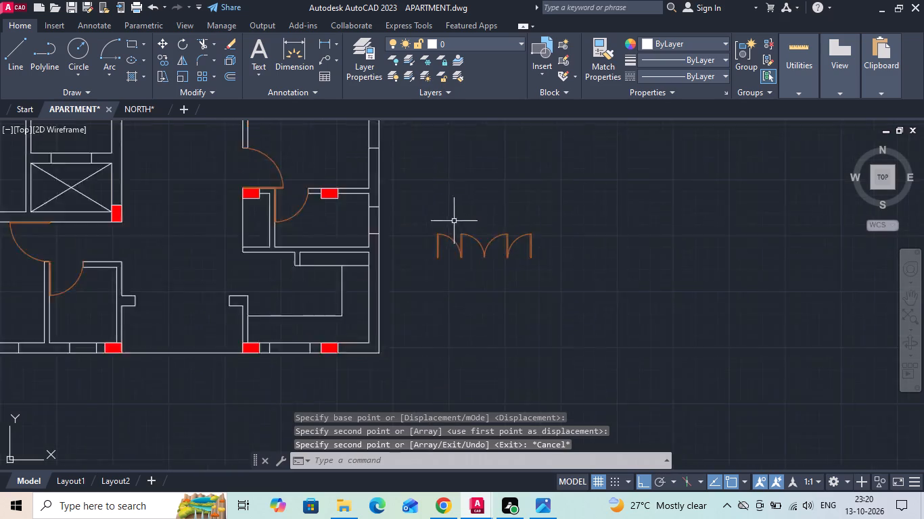
{"action": "scroll", "coordinate": [454, 222], "scroll_direction": "up", "scroll_amount": 1}
{"action": "left_click_drag", "start_coordinate": [572, 243], "coordinate": [479, 270]}
{"action": "left_click", "coordinate": [479, 270]}
{"action": "type", "text": "MI"}
{"action": "key", "text": "space"}
{"action": "left_click", "coordinate": [471, 260]}
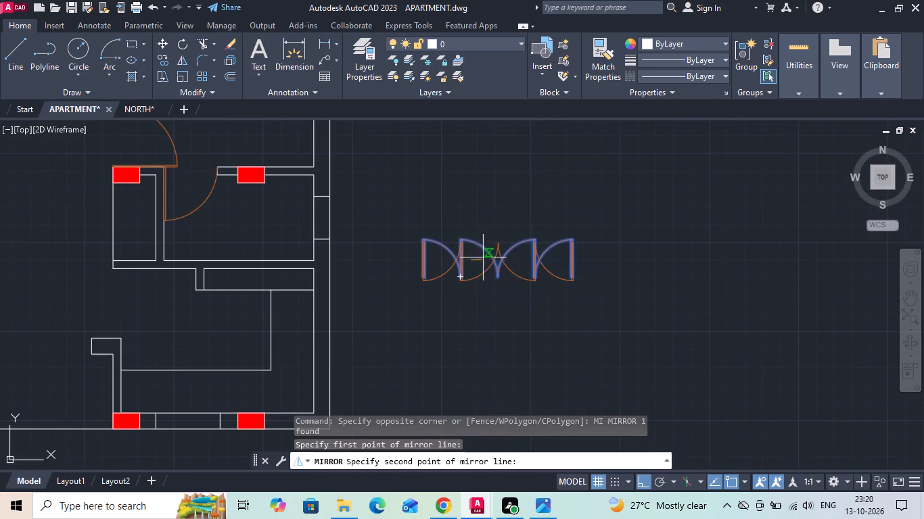
{"action": "left_click", "coordinate": [522, 262]}
{"action": "type", "text": "Y"}
{"action": "key", "text": "space"}
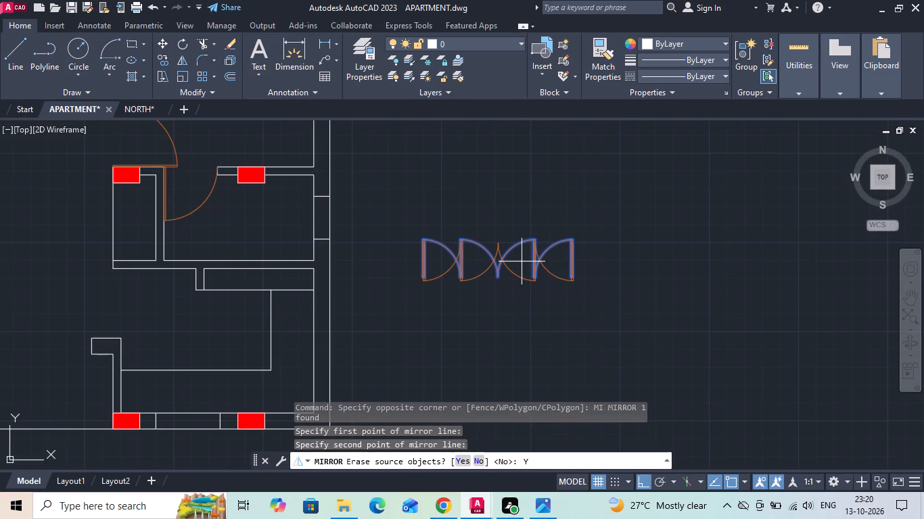
Move the mirrored folding door block by its upper right corner to the right wall stub of the lower apartment's balcony opening.
{"action": "left_click_drag", "start_coordinate": [583, 239], "coordinate": [439, 278]}
{"action": "left_click", "coordinate": [440, 272]}
{"action": "right_click", "coordinate": [440, 272]}
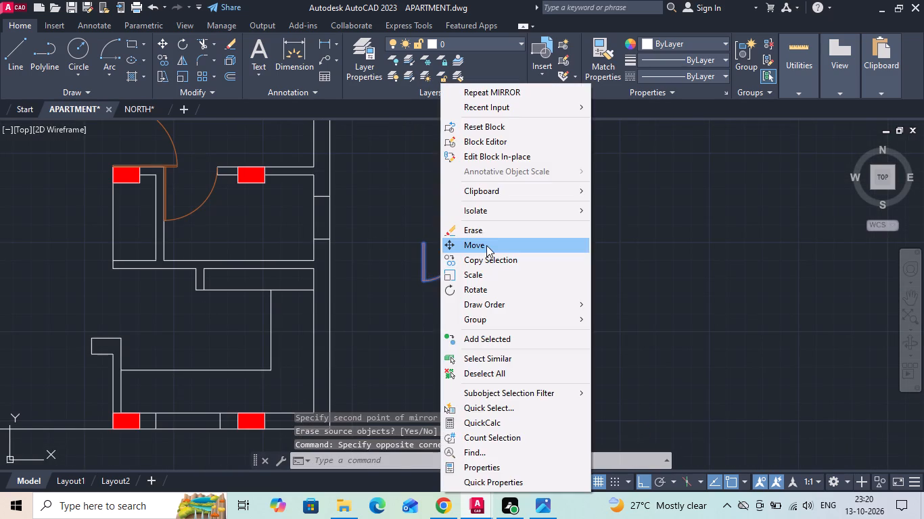
{"action": "left_click", "coordinate": [486, 245]}
{"action": "scroll", "coordinate": [565, 241], "scroll_direction": "up", "scroll_amount": 4}
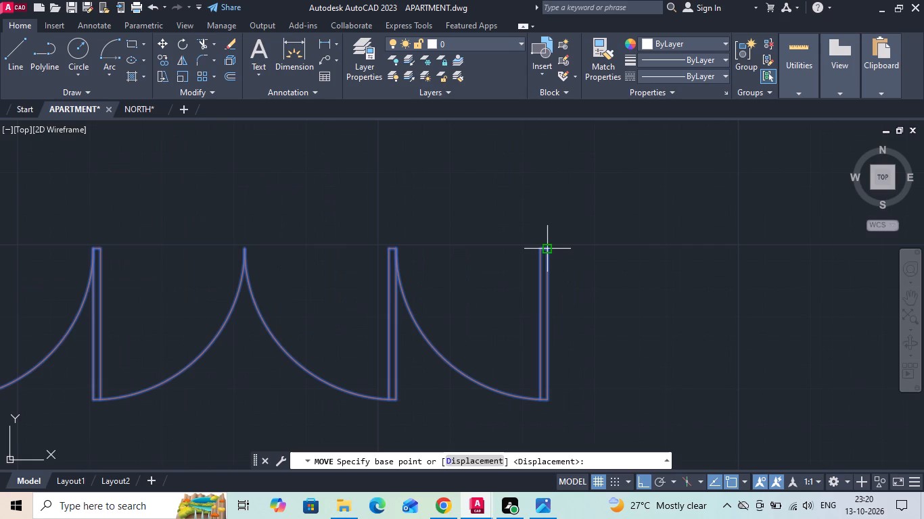
{"action": "left_click", "coordinate": [543, 251]}
{"action": "scroll", "coordinate": [586, 248], "scroll_direction": "down", "scroll_amount": 6}
{"action": "scroll", "coordinate": [445, 301], "scroll_direction": "up", "scroll_amount": 3}
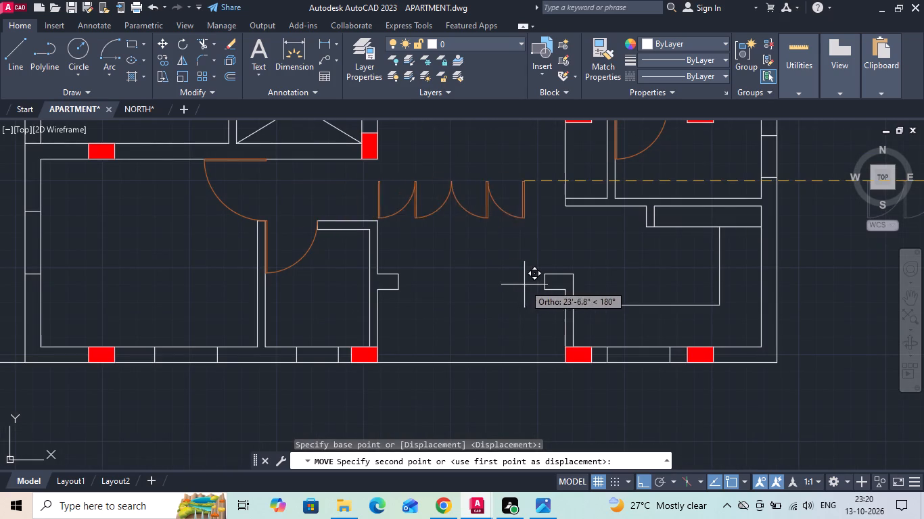
{"action": "left_click", "coordinate": [547, 271]}
{"action": "key", "text": "Escape"}
Save the apartment drawing.
{"action": "key", "text": "ctrl+s"}
{"action": "key", "text": "ctrl+s"}
{"action": "key", "text": "ctrl+s"}
{"action": "key", "text": "ctrl+s"}
{"action": "key", "text": "ctrl+s"}
{"action": "key", "text": "ctrl+s"}
{"action": "key", "text": "ctrl+s"}
{"action": "key", "text": "ctrl+s"}
{"action": "key", "text": "ctrl+s"}
{"action": "key", "text": "ctrl+s"}
{"action": "key", "text": "ctrl+s"}
{"action": "key", "text": "ctrl+s"}
{"action": "key", "text": "ctrl+s"}
{"action": "key", "text": "ctrl+s"}
{"action": "key", "text": "ctrl+s"}
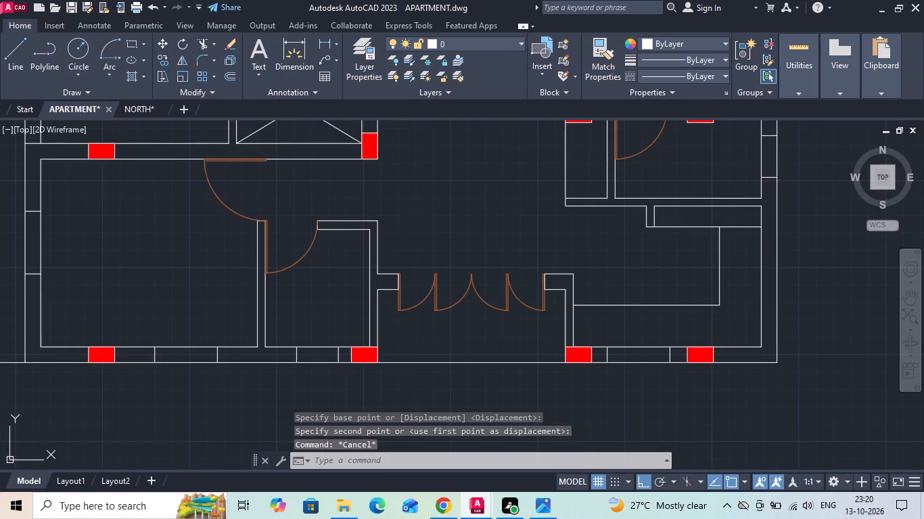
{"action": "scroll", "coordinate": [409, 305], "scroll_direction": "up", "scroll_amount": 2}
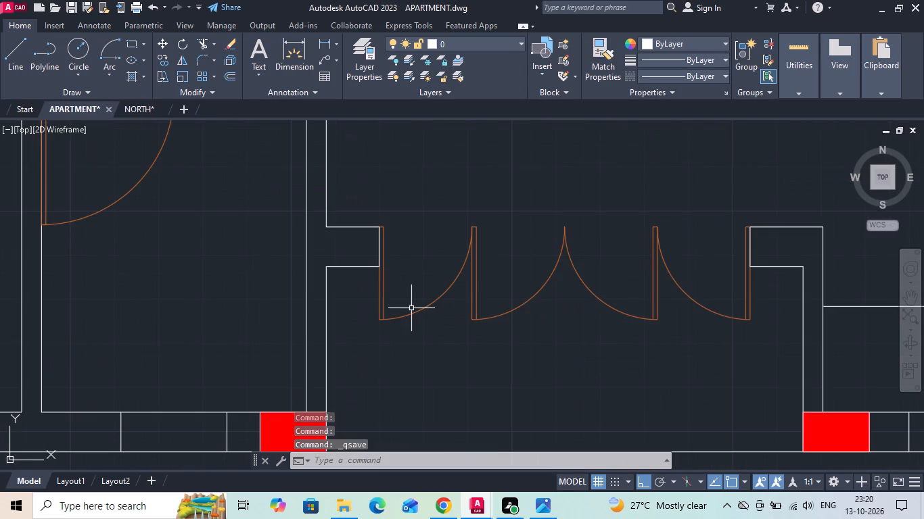
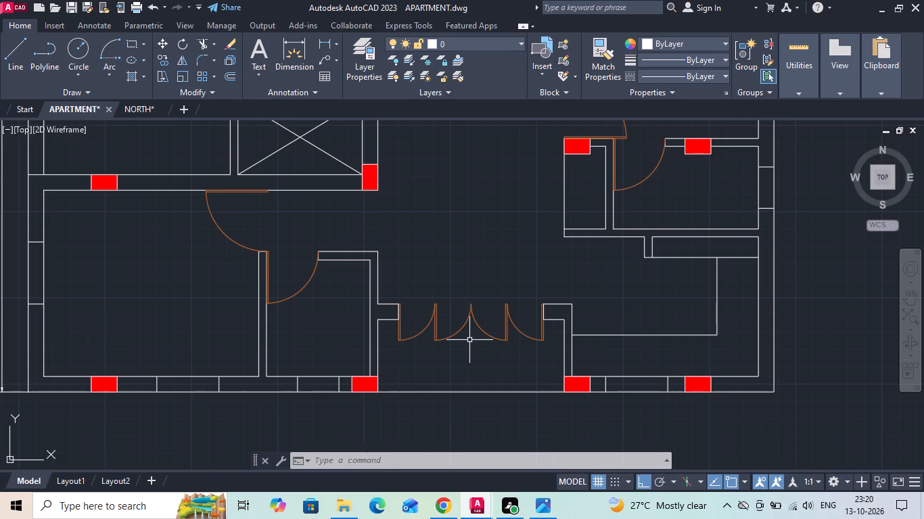
Copy the inner line of the lower-left bedroom's bottom wall downward at 4 and 5 inches to form window lines.
{"action": "scroll", "coordinate": [474, 229], "scroll_direction": "down", "scroll_amount": 3}
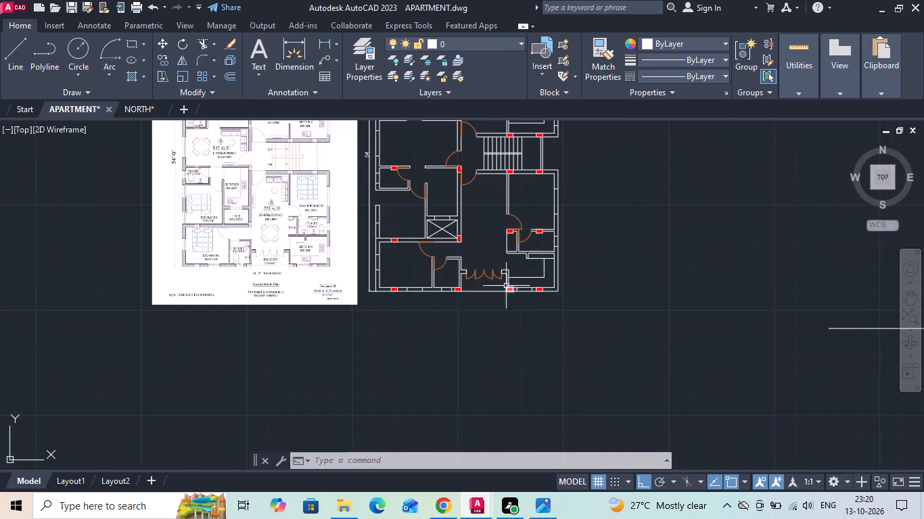
{"action": "scroll", "coordinate": [382, 247], "scroll_direction": "up", "scroll_amount": 1}
{"action": "scroll", "coordinate": [436, 303], "scroll_direction": "up", "scroll_amount": 3}
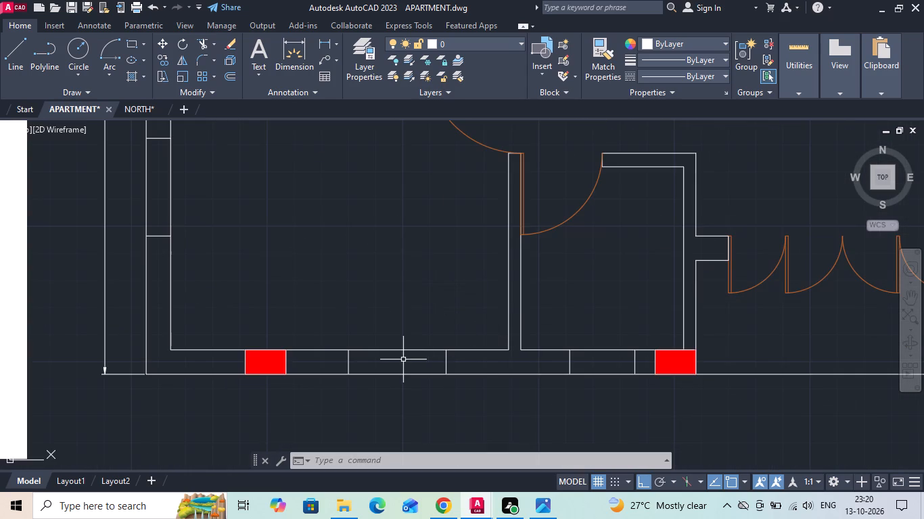
{"action": "scroll", "coordinate": [377, 386], "scroll_direction": "up", "scroll_amount": 1}
{"action": "left_click", "coordinate": [391, 348]}
{"action": "left_click", "coordinate": [372, 289]}
{"action": "right_click", "coordinate": [372, 289]}
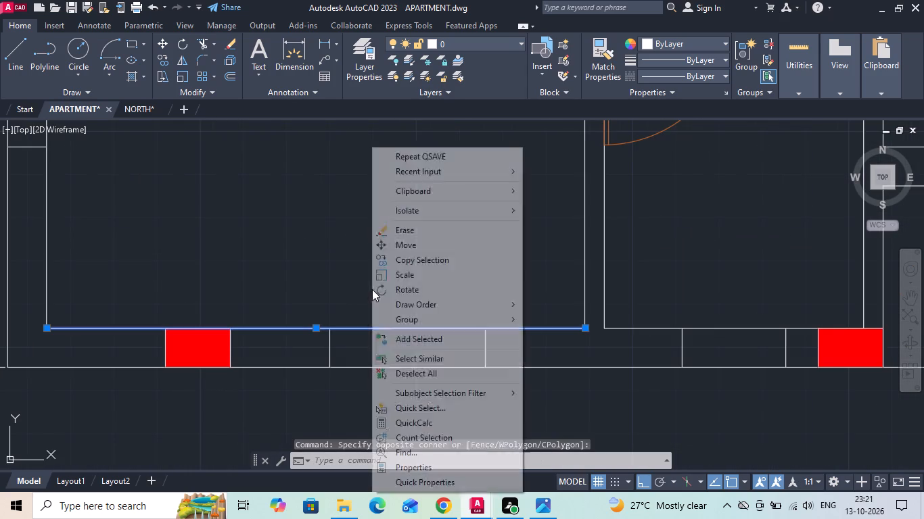
{"action": "left_click", "coordinate": [411, 261]}
{"action": "left_click_drag", "start_coordinate": [431, 214], "coordinate": [429, 236]}
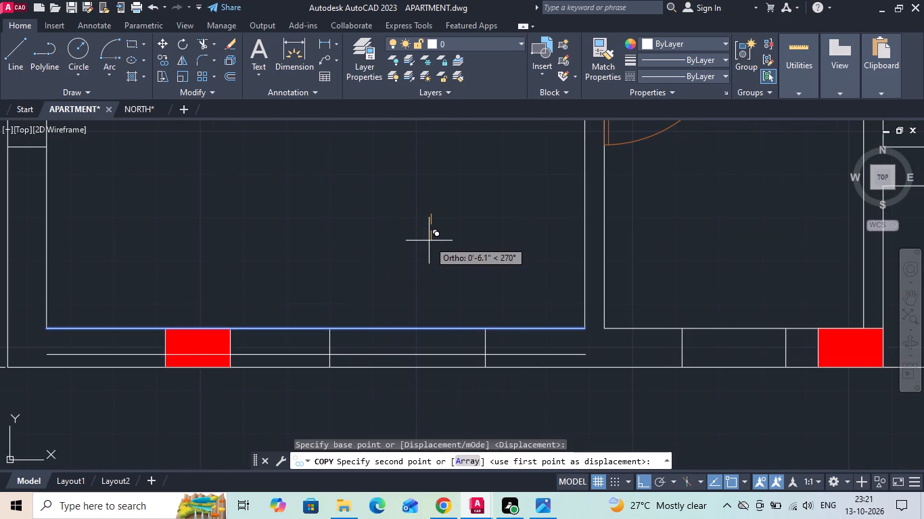
{"action": "key", "text": "4"}
{"action": "key", "text": "space"}
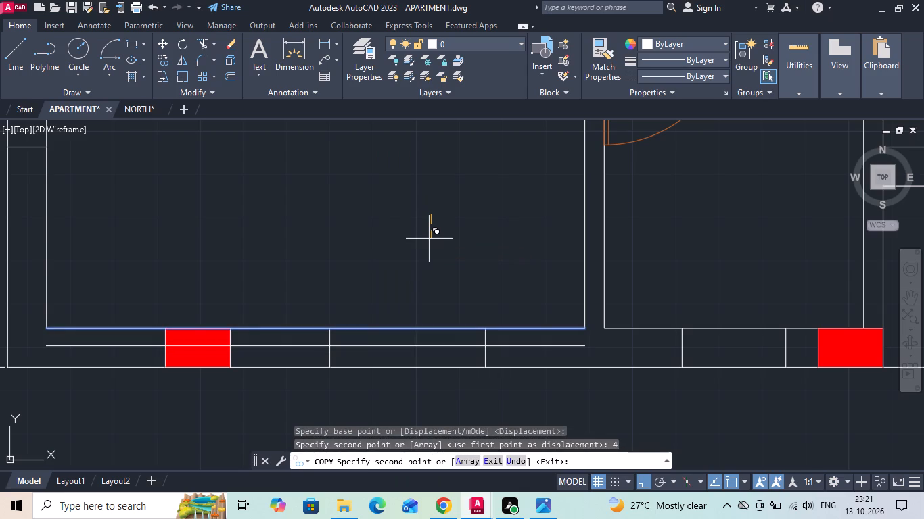
{"action": "type", "text": "5"}
{"action": "key", "text": "space"}
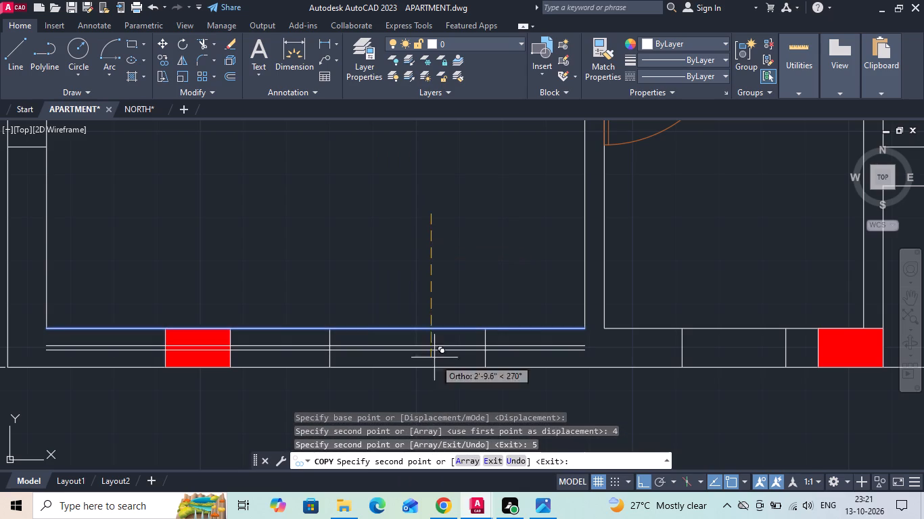
{"action": "key", "text": "Escape"}
Trim the two copied lines to the lower-left bedroom's bottom window opening and erase the leftover segments beyond the column.
{"action": "type", "text": "TR"}
{"action": "key", "text": "space"}
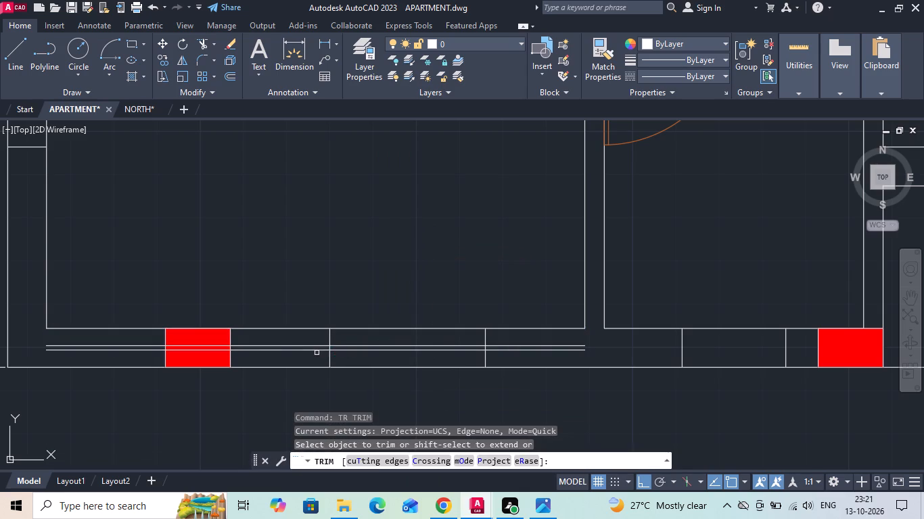
{"action": "left_click", "coordinate": [317, 353]}
{"action": "left_click", "coordinate": [313, 337]}
{"action": "left_click_drag", "start_coordinate": [506, 337], "coordinate": [511, 351]}
{"action": "left_click", "coordinate": [528, 361]}
{"action": "key", "text": "Escape"}
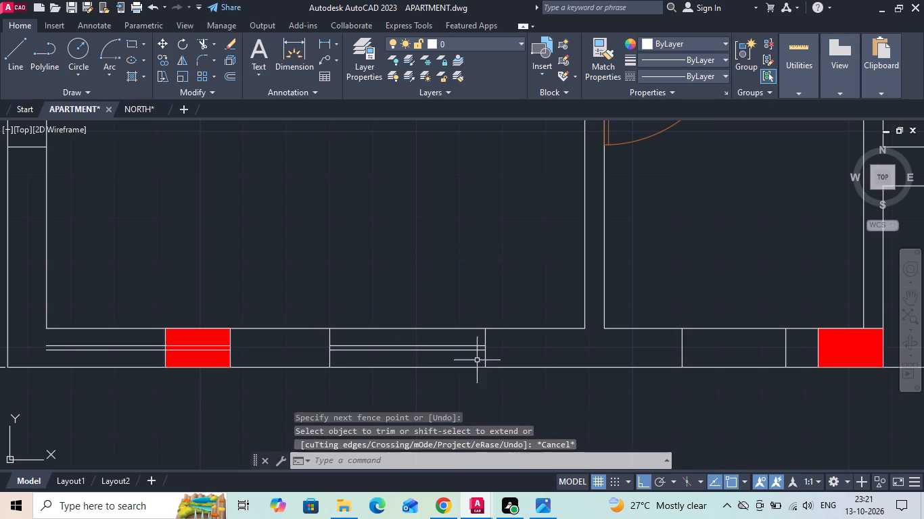
{"action": "left_click", "coordinate": [147, 348]}
{"action": "left_click", "coordinate": [145, 347]}
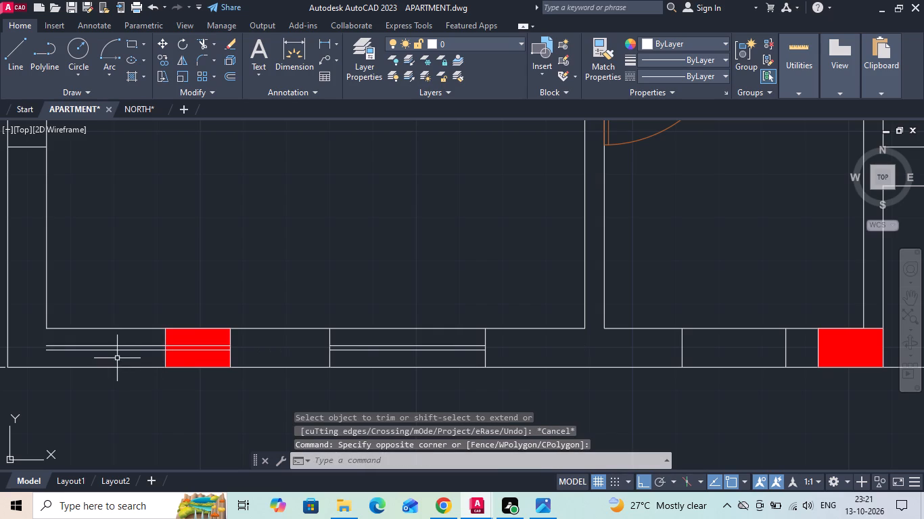
{"action": "left_click", "coordinate": [117, 358]}
{"action": "left_click", "coordinate": [103, 343]}
{"action": "key", "text": "Delete"}
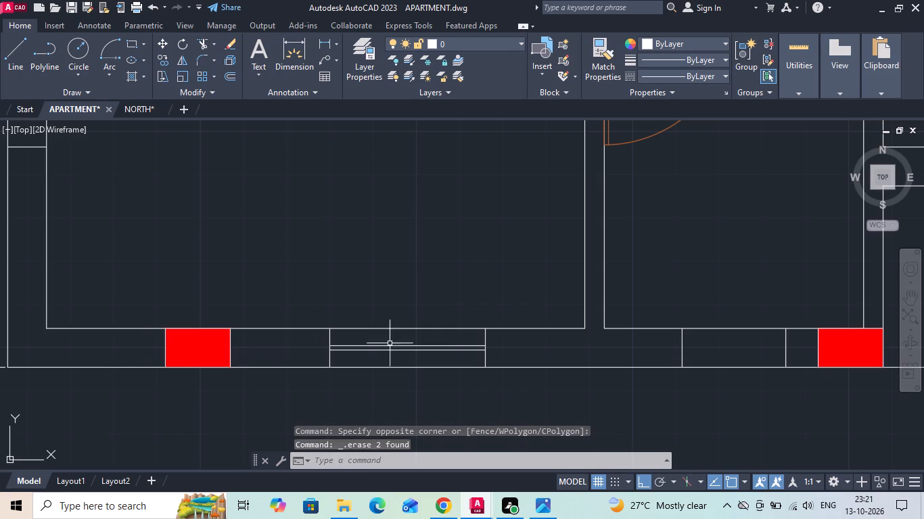
Copy the two window lines by the right jamb to the lower toilet and kitchen openings and the opening above the crossed shaft.
{"action": "left_click", "coordinate": [420, 358]}
{"action": "left_click", "coordinate": [405, 336]}
{"action": "right_click", "coordinate": [405, 336]}
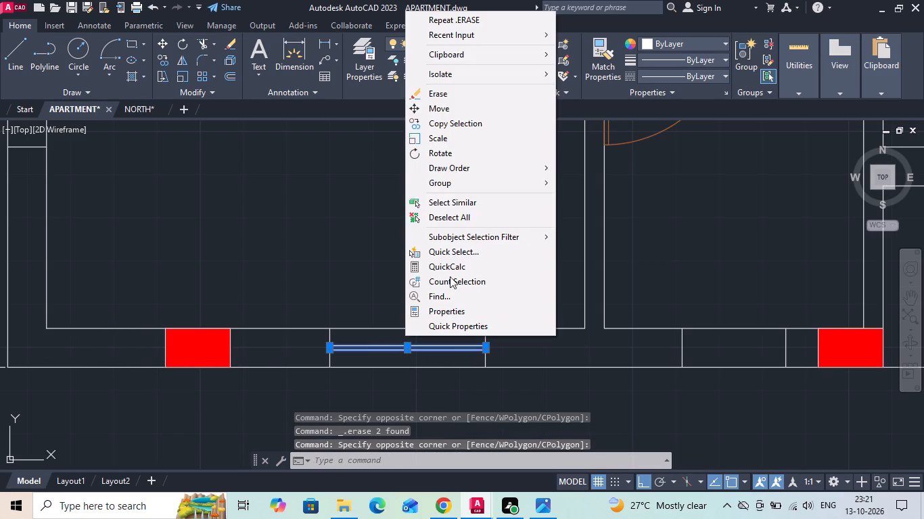
{"action": "left_click", "coordinate": [490, 128]}
{"action": "left_click", "coordinate": [487, 326]}
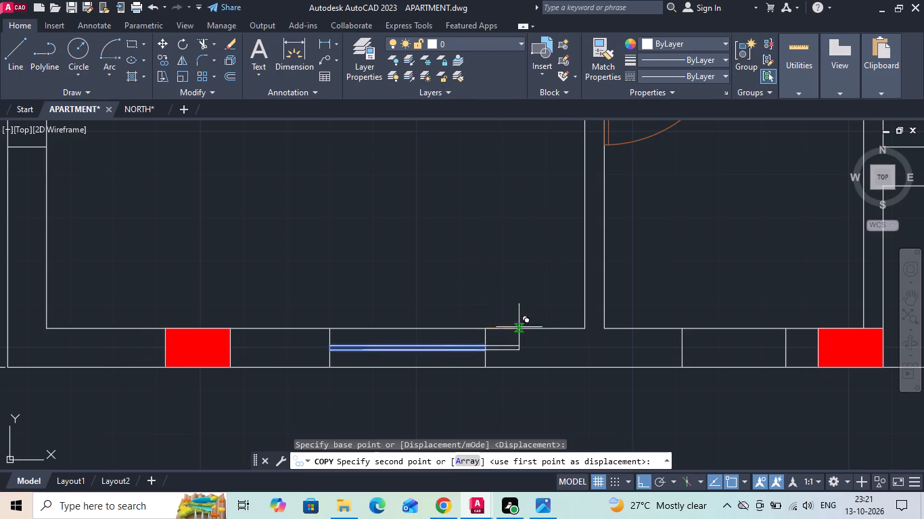
{"action": "left_click", "coordinate": [781, 332]}
{"action": "middle_click_drag", "start_coordinate": [703, 337], "coordinate": [463, 331]}
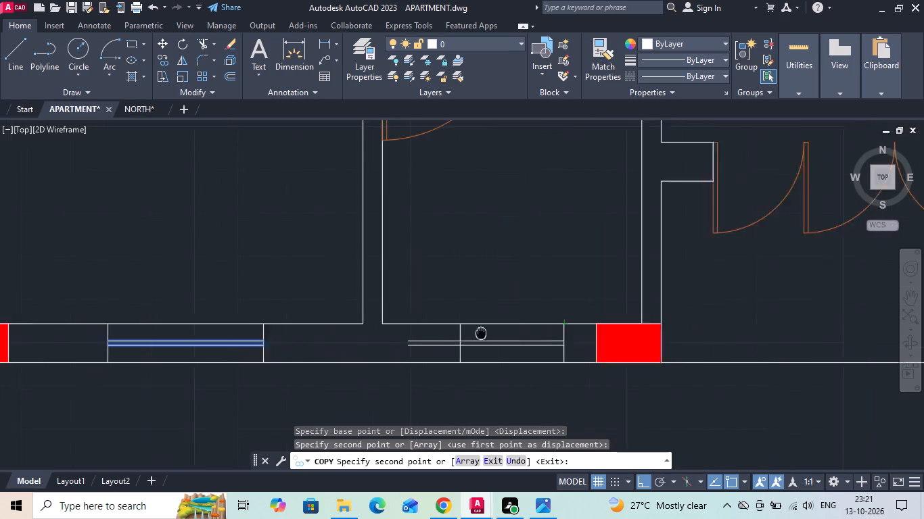
{"action": "middle_click_drag", "start_coordinate": [463, 331], "coordinate": [373, 326]}
{"action": "scroll", "coordinate": [373, 326], "scroll_direction": "down", "scroll_amount": 2}
{"action": "scroll", "coordinate": [724, 328], "scroll_direction": "up", "scroll_amount": 2}
{"action": "left_click", "coordinate": [731, 320]}
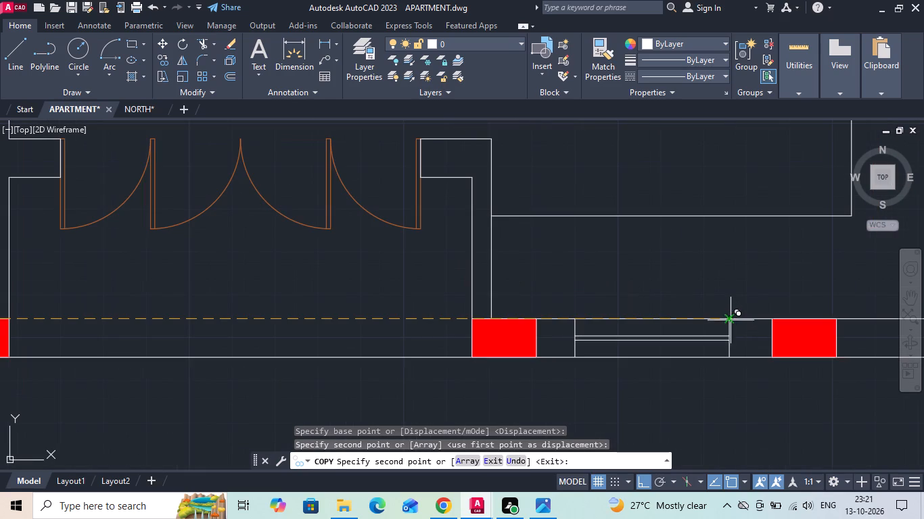
{"action": "scroll", "coordinate": [513, 378], "scroll_direction": "down", "scroll_amount": 2}
{"action": "middle_click_drag", "start_coordinate": [584, 236], "coordinate": [607, 323]}
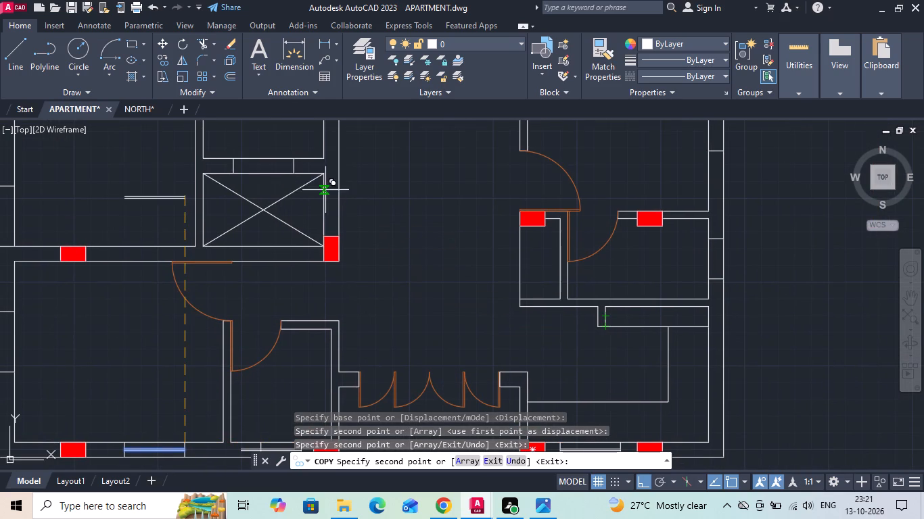
{"action": "left_click", "coordinate": [294, 157]}
Copy the window lines to the top wall's openings in the upper-right bedroom, upper toilet and upper-left bedroom.
{"action": "scroll", "coordinate": [372, 264], "scroll_direction": "down", "scroll_amount": 2}
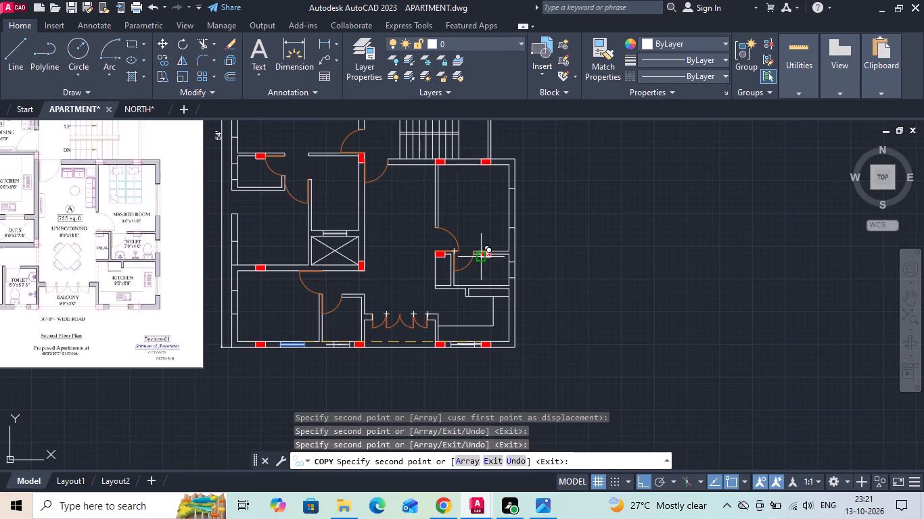
{"action": "middle_click_drag", "start_coordinate": [478, 191], "coordinate": [540, 353]}
{"action": "middle_click_drag", "start_coordinate": [486, 214], "coordinate": [511, 373]}
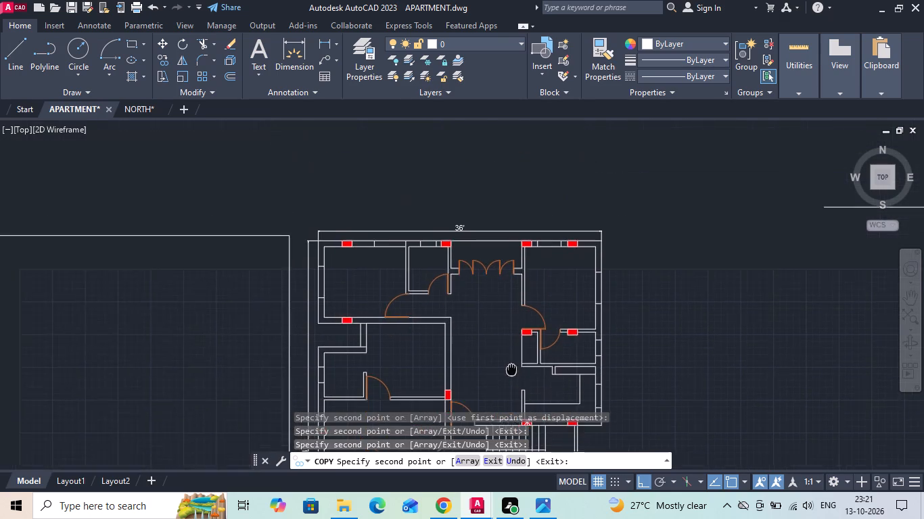
{"action": "middle_click_drag", "start_coordinate": [511, 373], "coordinate": [513, 382]}
{"action": "scroll", "coordinate": [561, 246], "scroll_direction": "up", "scroll_amount": 2}
{"action": "left_click", "coordinate": [559, 270]}
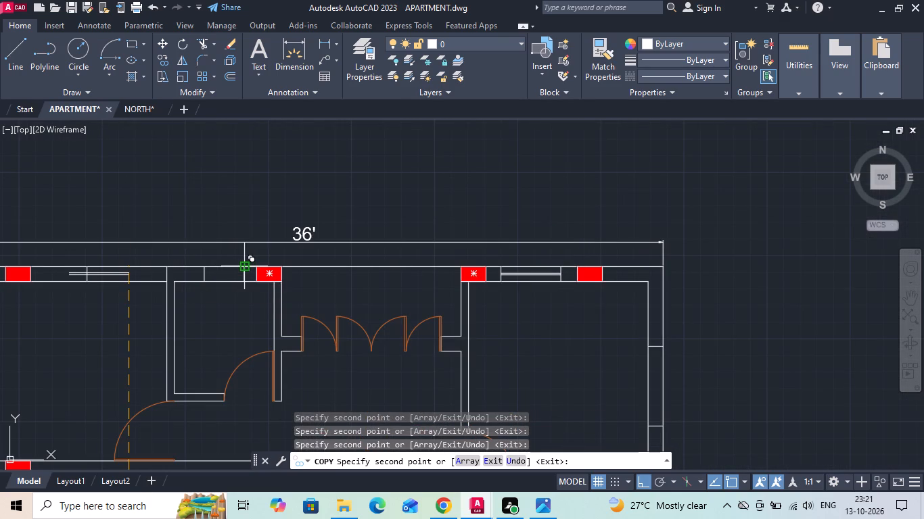
{"action": "scroll", "coordinate": [242, 262], "scroll_direction": "up", "scroll_amount": 4}
{"action": "left_click", "coordinate": [244, 289]}
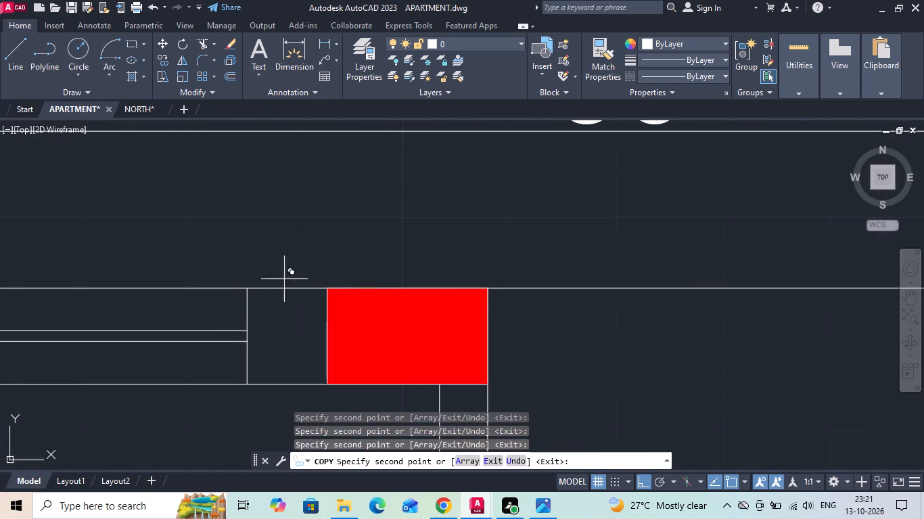
{"action": "scroll", "coordinate": [472, 280], "scroll_direction": "down", "scroll_amount": 4}
{"action": "scroll", "coordinate": [307, 301], "scroll_direction": "up", "scroll_amount": 2}
{"action": "scroll", "coordinate": [405, 287], "scroll_direction": "down", "scroll_amount": 2}
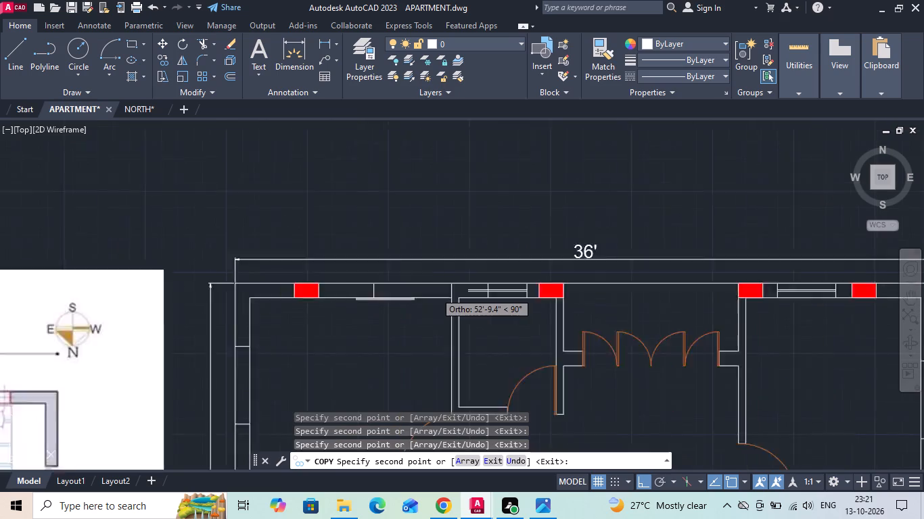
{"action": "scroll", "coordinate": [442, 292], "scroll_direction": "down", "scroll_amount": 2}
{"action": "scroll", "coordinate": [443, 292], "scroll_direction": "up", "scroll_amount": 3}
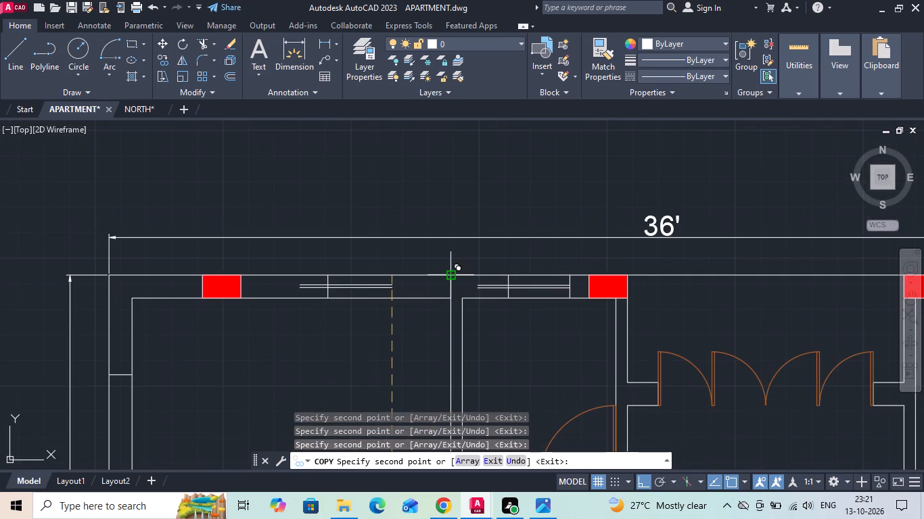
{"action": "left_click", "coordinate": [449, 278]}
{"action": "scroll", "coordinate": [446, 240], "scroll_direction": "down", "scroll_amount": 1}
{"action": "key", "text": "Escape"}
Extend the upper-left bedroom's two top-wall window lines to the opening's left jamb.
{"action": "type", "text": "EX"}
{"action": "key", "text": "alt+space"}
{"action": "scroll", "coordinate": [394, 294], "scroll_direction": "up", "scroll_amount": 1}
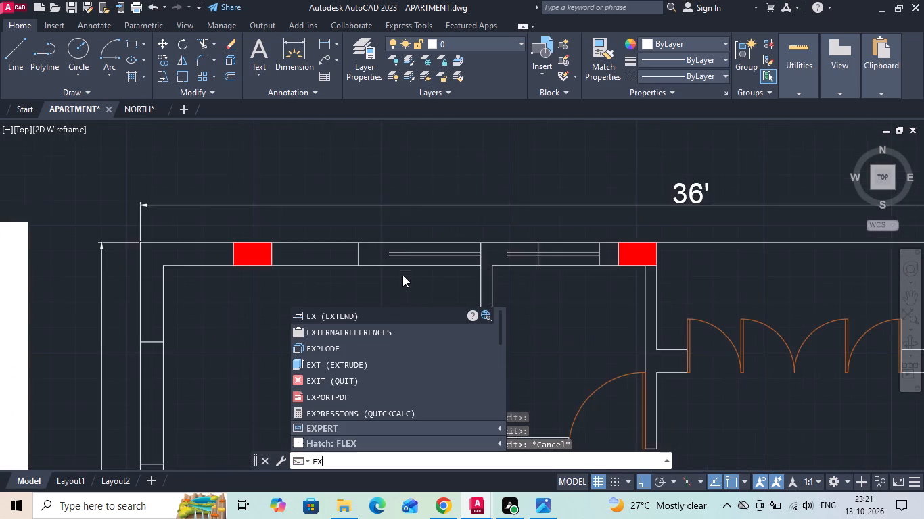
{"action": "scroll", "coordinate": [402, 275], "scroll_direction": "up", "scroll_amount": 1}
{"action": "key", "text": "space"}
{"action": "key", "text": "space"}
{"action": "left_click", "coordinate": [407, 251]}
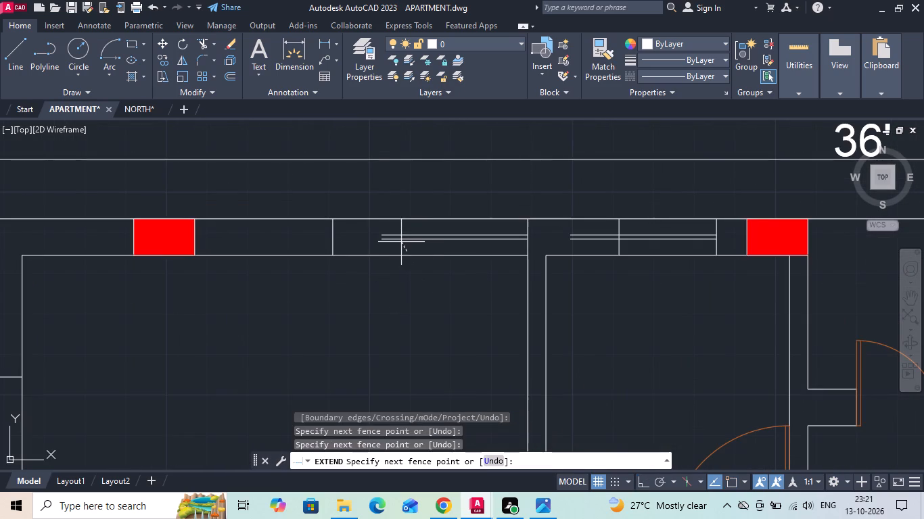
{"action": "left_click", "coordinate": [392, 229]}
{"action": "key", "text": "Escape"}
Trim the window lines that overrun the left jambs of the upper and lower toilet window openings.
{"action": "key", "text": "t"}
{"action": "key", "text": "r"}
{"action": "key", "text": "space"}
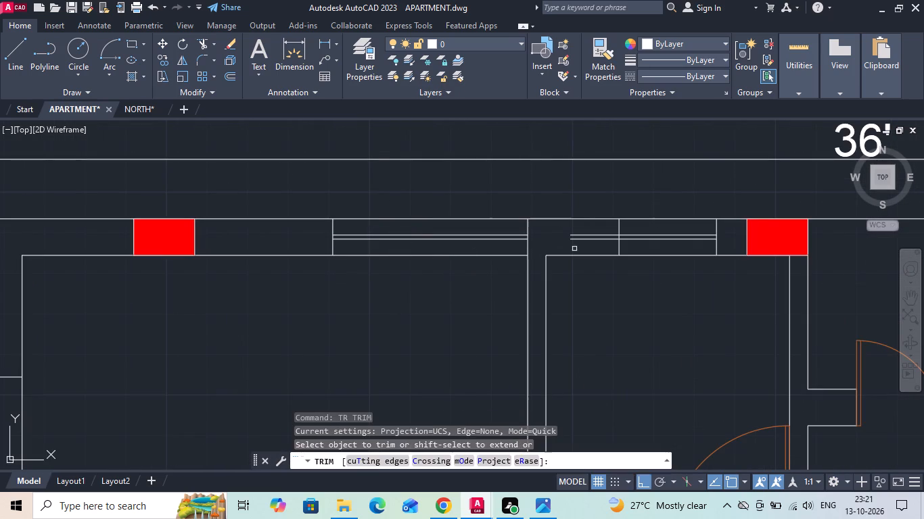
{"action": "left_click", "coordinate": [578, 247]}
{"action": "left_click", "coordinate": [578, 227]}
{"action": "scroll", "coordinate": [298, 295], "scroll_direction": "down", "scroll_amount": 3}
{"action": "scroll", "coordinate": [555, 303], "scroll_direction": "up", "scroll_amount": 2}
{"action": "scroll", "coordinate": [436, 232], "scroll_direction": "down", "scroll_amount": 2}
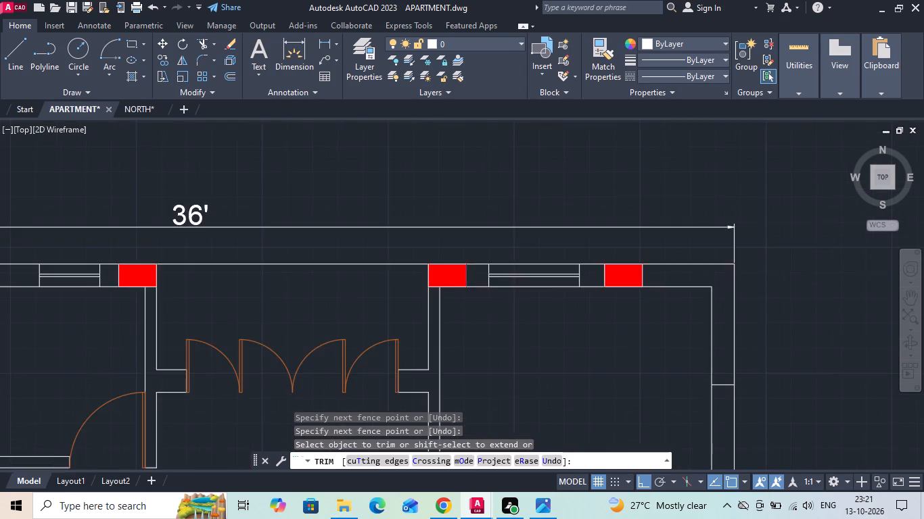
{"action": "scroll", "coordinate": [436, 232], "scroll_direction": "down", "scroll_amount": 3}
{"action": "scroll", "coordinate": [438, 359], "scroll_direction": "up", "scroll_amount": 4}
{"action": "middle_click_drag", "start_coordinate": [363, 342], "coordinate": [388, 116]}
{"action": "scroll", "coordinate": [397, 116], "scroll_direction": "down", "scroll_amount": 2}
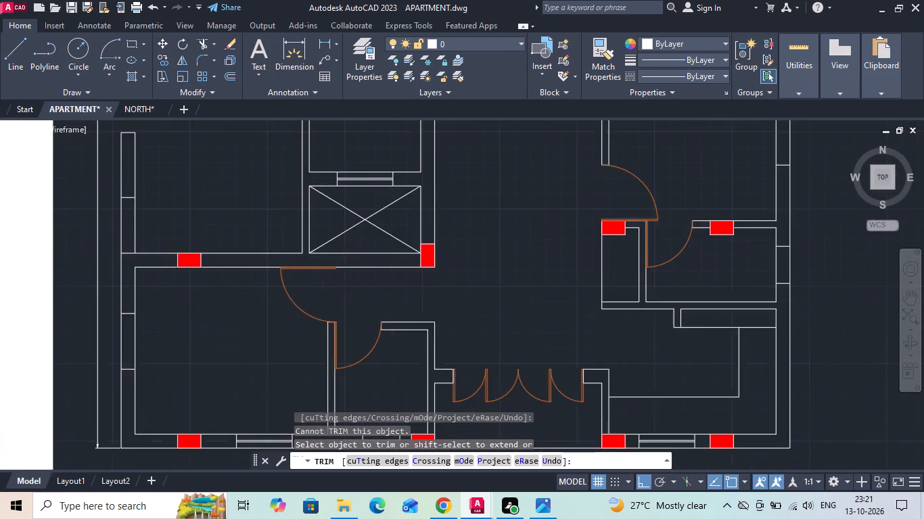
{"action": "scroll", "coordinate": [375, 351], "scroll_direction": "up", "scroll_amount": 4}
{"action": "left_click_drag", "start_coordinate": [376, 299], "coordinate": [365, 262]}
{"action": "left_click", "coordinate": [364, 260]}
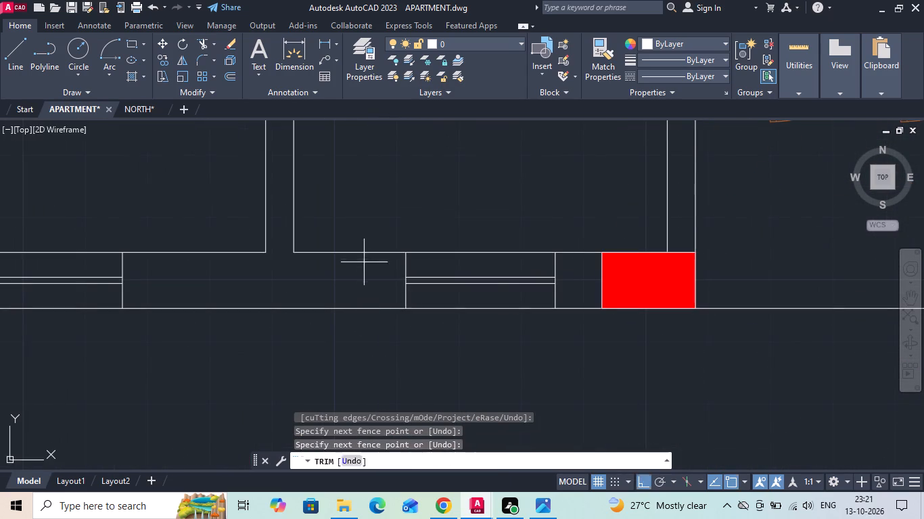
{"action": "scroll", "coordinate": [361, 315], "scroll_direction": "down", "scroll_amount": 4}
{"action": "key", "text": "Escape"}
Copy the inner line of the lower-left bedroom's left wall outward at 4 and 5 inches to form window lines.
{"action": "scroll", "coordinate": [180, 263], "scroll_direction": "up", "scroll_amount": 1}
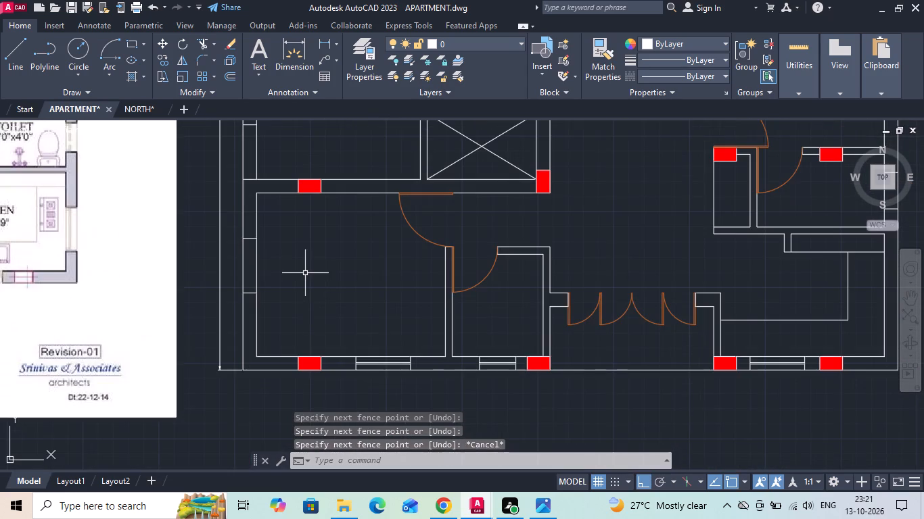
{"action": "left_click", "coordinate": [258, 263]}
{"action": "right_click", "coordinate": [258, 263]}
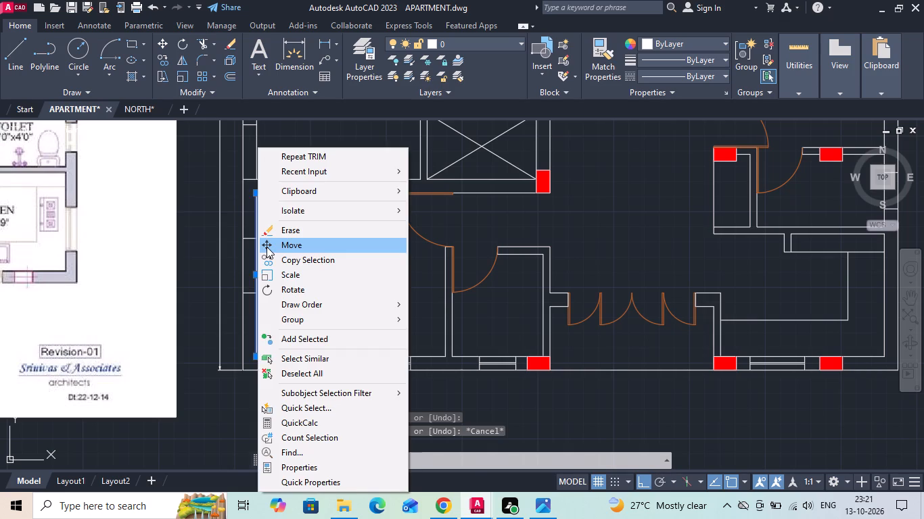
{"action": "left_click", "coordinate": [278, 257]}
{"action": "scroll", "coordinate": [309, 276], "scroll_direction": "up", "scroll_amount": 1}
{"action": "left_click_drag", "start_coordinate": [363, 274], "coordinate": [342, 276]}
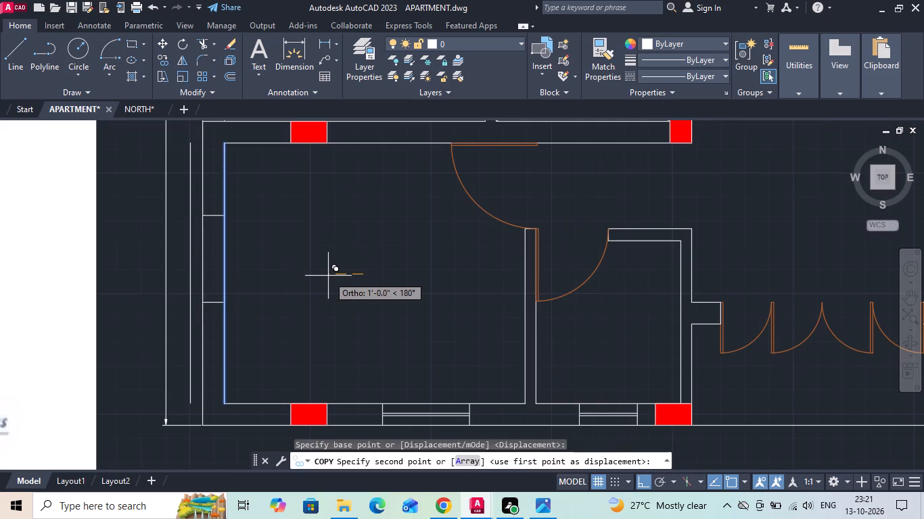
{"action": "type", "text": "4 5"}
{"action": "key", "text": "space"}
{"action": "key", "text": "Escape"}
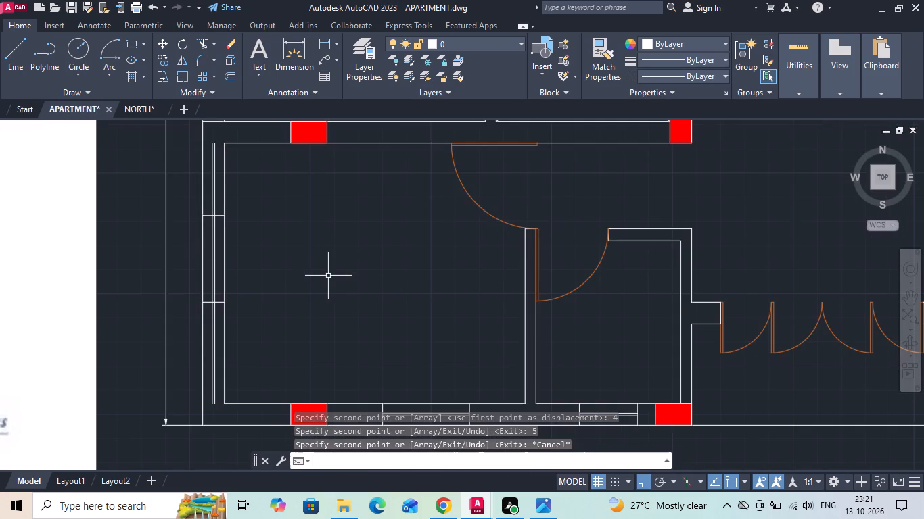
Trim the two window lines beyond both jambs of the lower-left bedroom's left-wall opening.
{"action": "key", "text": "r"}
{"action": "key", "text": "Escape"}
{"action": "type", "text": "TR"}
{"action": "key", "text": "space"}
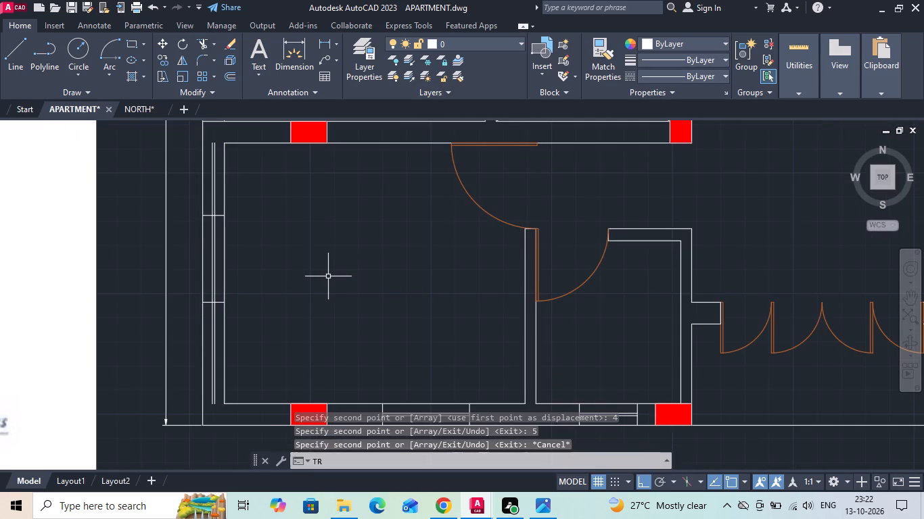
{"action": "key", "text": "space"}
{"action": "left_click", "coordinate": [215, 184]}
{"action": "left_click", "coordinate": [210, 177]}
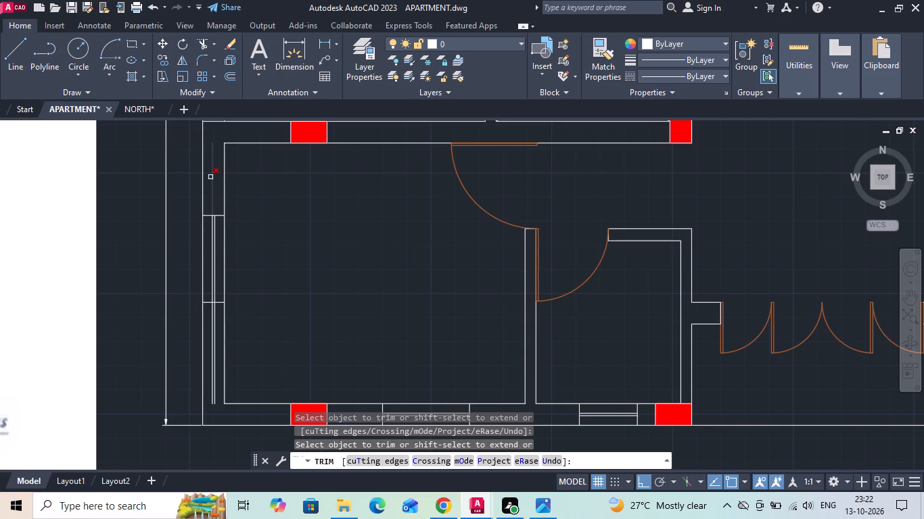
{"action": "left_click", "coordinate": [216, 363]}
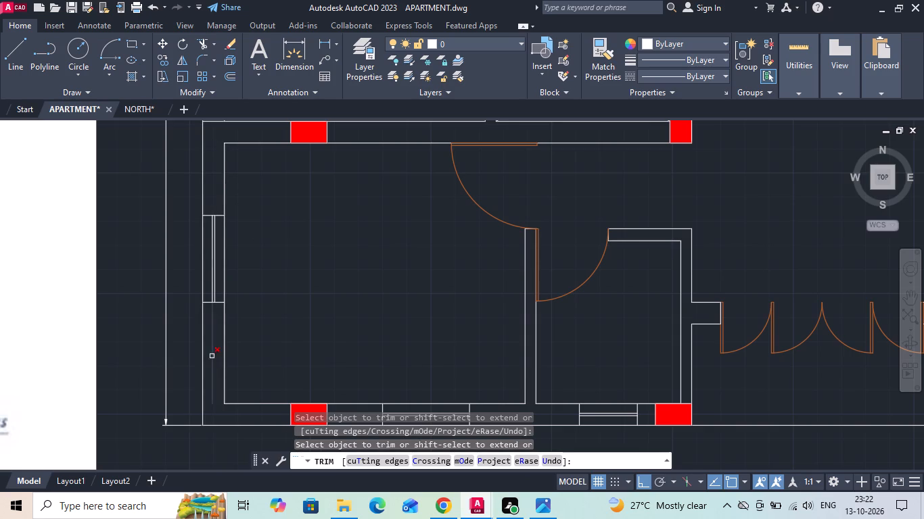
{"action": "left_click", "coordinate": [209, 346]}
{"action": "left_click", "coordinate": [218, 336]}
{"action": "key", "text": "Escape"}
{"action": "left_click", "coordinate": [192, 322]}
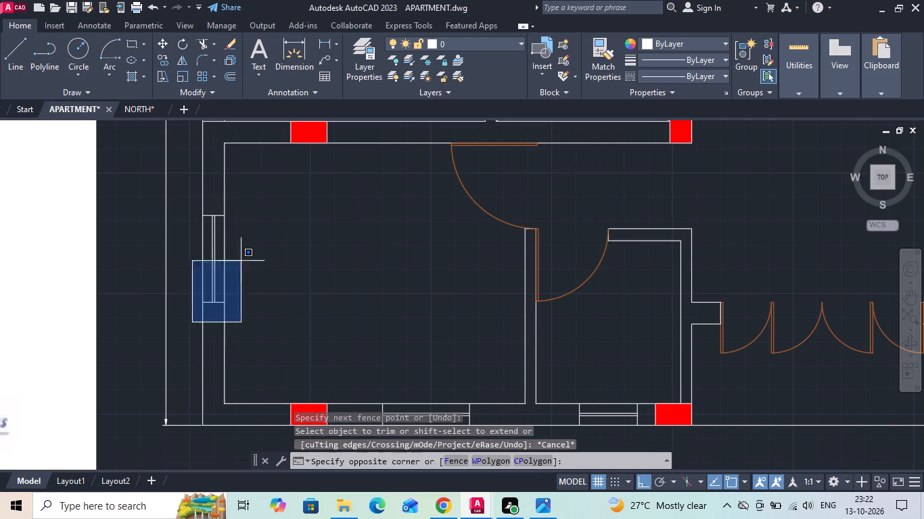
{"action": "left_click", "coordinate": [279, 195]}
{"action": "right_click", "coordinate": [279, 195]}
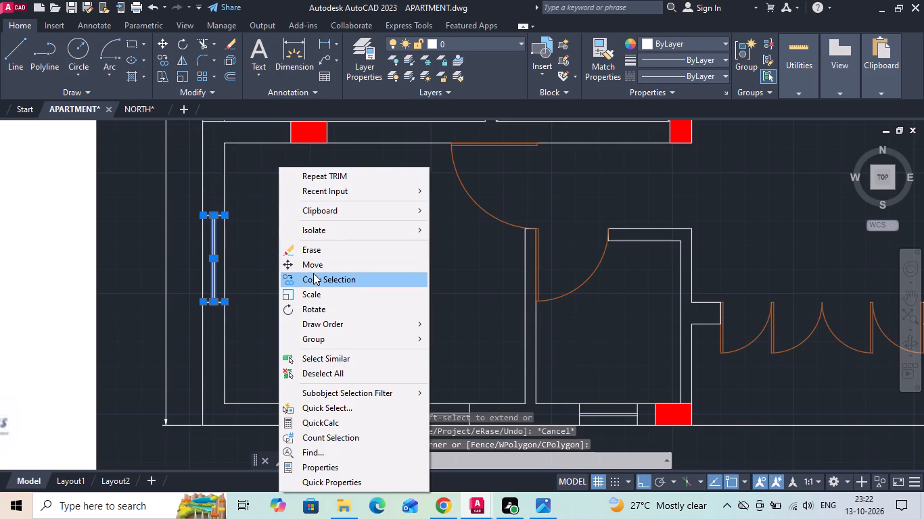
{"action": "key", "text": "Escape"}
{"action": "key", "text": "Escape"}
Copy the two trimmed window lines from the opening's upper inner corner to both left-wall openings of the bedroom above.
{"action": "scroll", "coordinate": [212, 250], "scroll_direction": "up", "scroll_amount": 2}
{"action": "left_click", "coordinate": [219, 236]}
{"action": "left_click", "coordinate": [205, 256]}
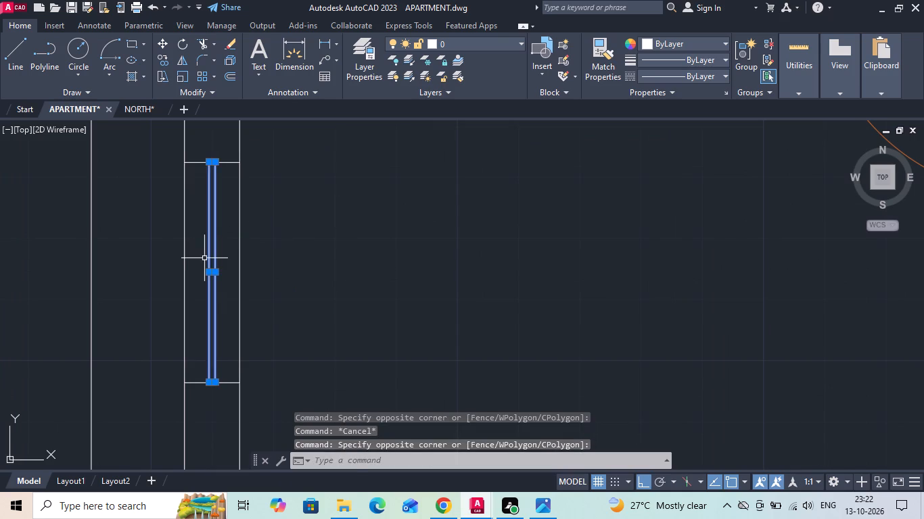
{"action": "right_click", "coordinate": [204, 258]}
{"action": "left_click", "coordinate": [248, 280]}
{"action": "left_click", "coordinate": [238, 165]}
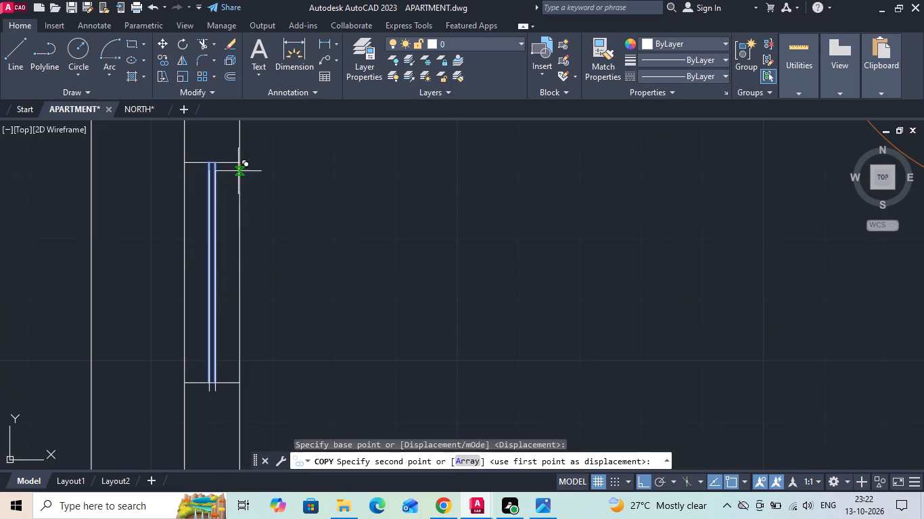
{"action": "scroll", "coordinate": [272, 310], "scroll_direction": "down", "scroll_amount": 5}
{"action": "scroll", "coordinate": [267, 268], "scroll_direction": "up", "scroll_amount": 4}
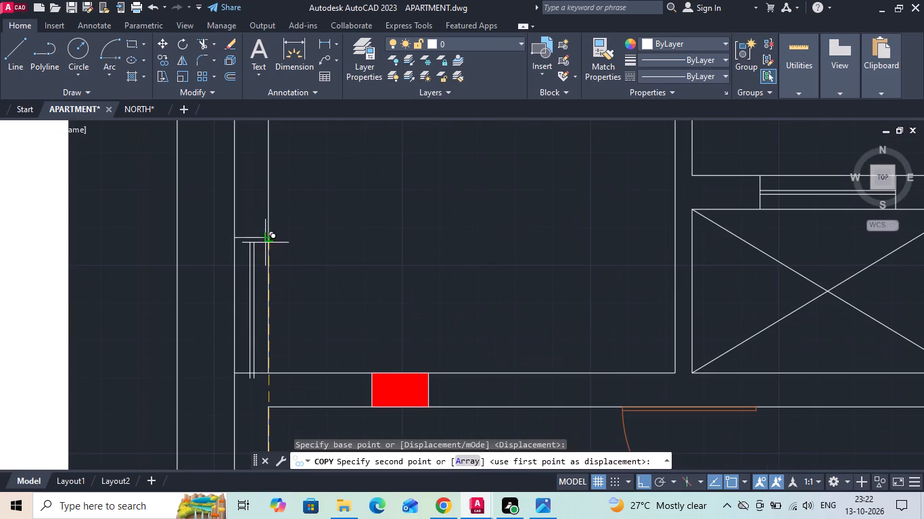
{"action": "left_click", "coordinate": [266, 240]}
{"action": "scroll", "coordinate": [293, 304], "scroll_direction": "down", "scroll_amount": 4}
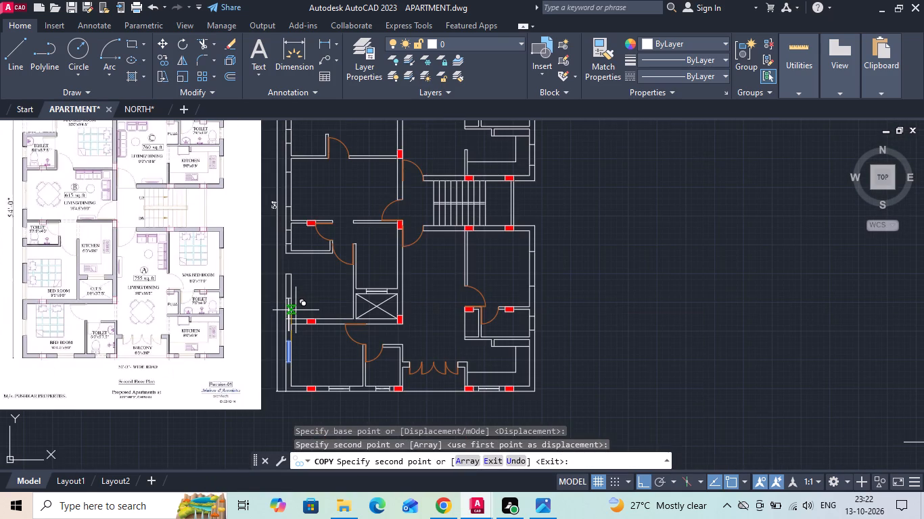
{"action": "scroll", "coordinate": [290, 277], "scroll_direction": "up", "scroll_amount": 3}
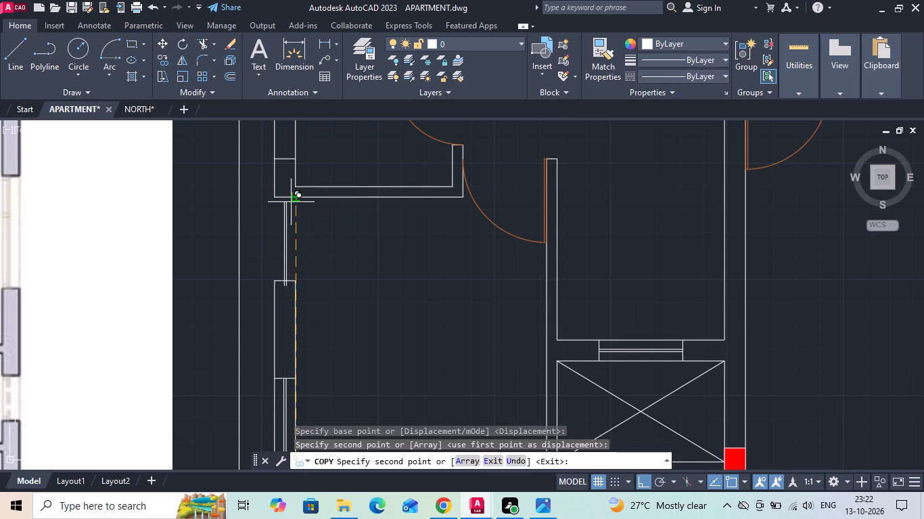
{"action": "left_click", "coordinate": [295, 193]}
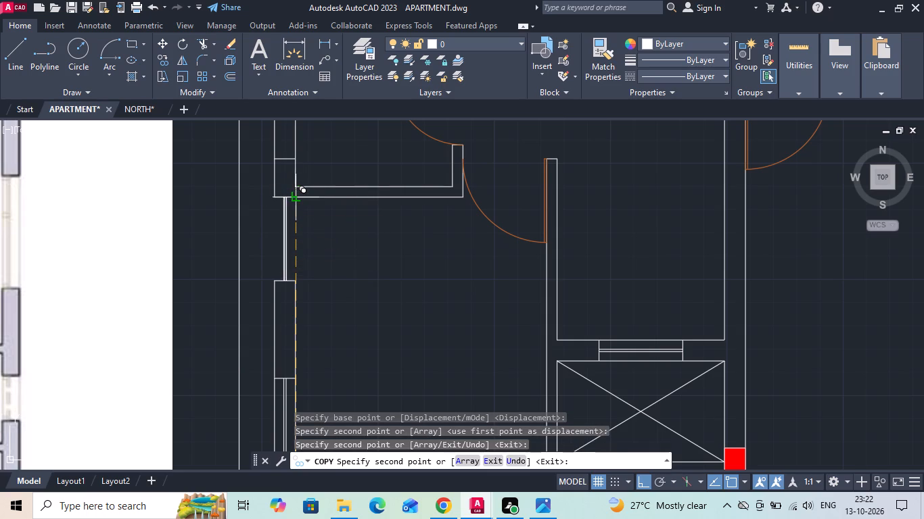
{"action": "key", "text": "Escape"}
Extend the inner and outer wall lines across that bedroom's upper left-wall opening to the toilet wall.
{"action": "type", "text": "EX"}
{"action": "key", "text": "space"}
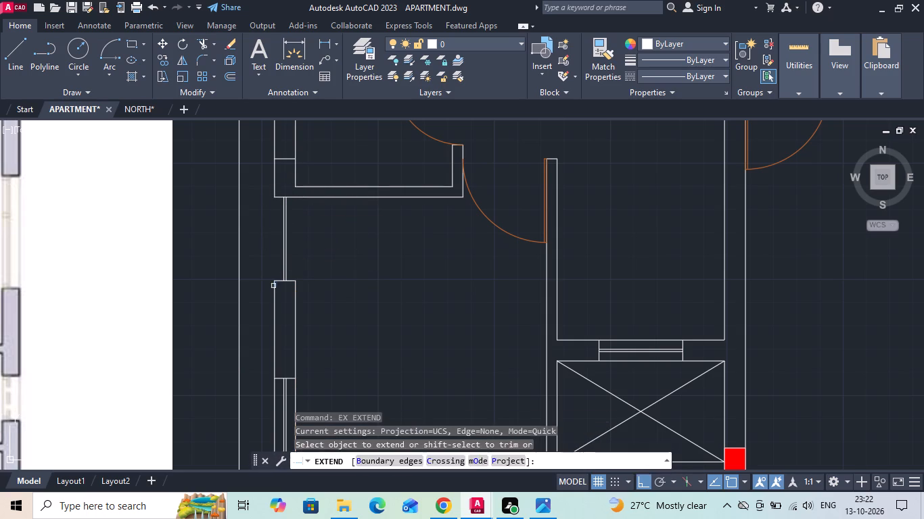
{"action": "left_click", "coordinate": [271, 302]}
{"action": "left_click", "coordinate": [315, 309]}
{"action": "scroll", "coordinate": [277, 222], "scroll_direction": "up", "scroll_amount": 1}
{"action": "key", "text": "Escape"}
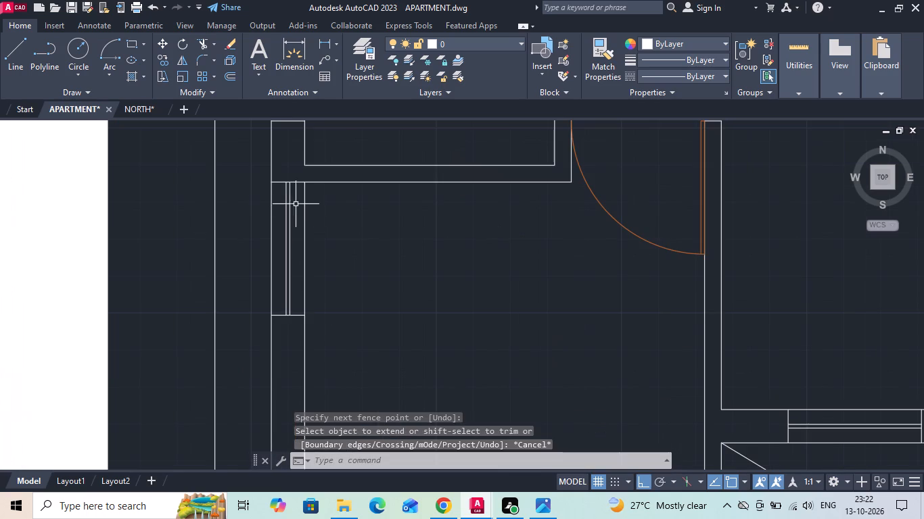
Copy the bedroom's upper window lines to the left-wall openings of the adjacent toilet and unit B's living/dining room.
{"action": "left_click_drag", "start_coordinate": [298, 204], "coordinate": [290, 222]}
{"action": "left_click", "coordinate": [282, 234]}
{"action": "right_click", "coordinate": [282, 234]}
{"action": "left_click", "coordinate": [321, 282]}
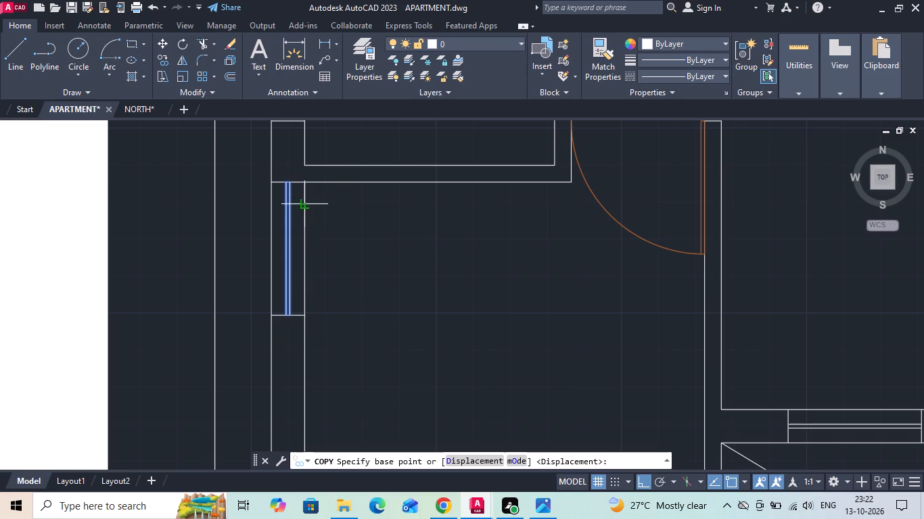
{"action": "left_click", "coordinate": [307, 184]}
{"action": "scroll", "coordinate": [440, 257], "scroll_direction": "down", "scroll_amount": 4}
{"action": "scroll", "coordinate": [434, 224], "scroll_direction": "up", "scroll_amount": 3}
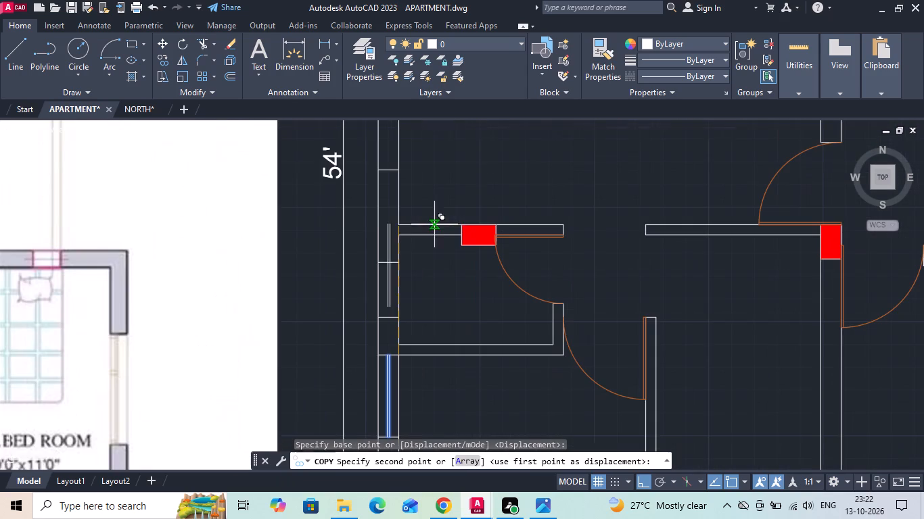
{"action": "middle_click_drag", "start_coordinate": [394, 222], "coordinate": [394, 267]}
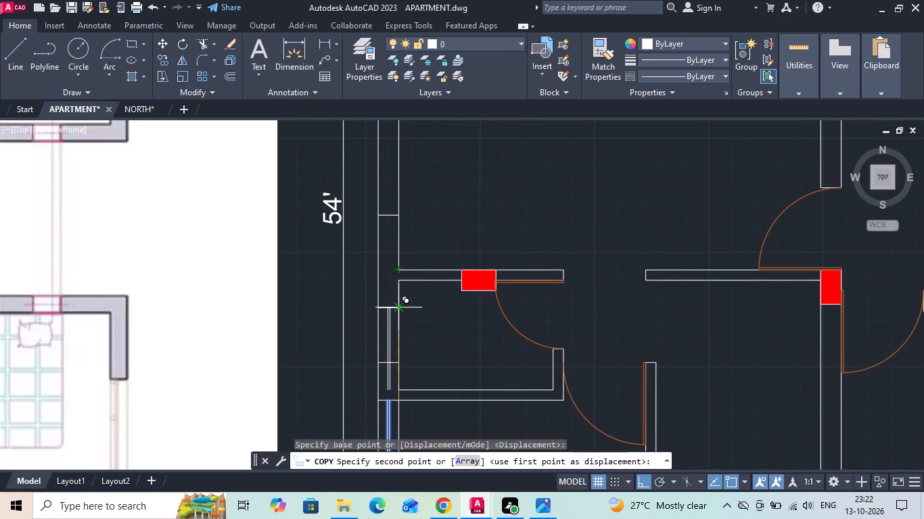
{"action": "left_click", "coordinate": [402, 307]}
{"action": "scroll", "coordinate": [398, 326], "scroll_direction": "down", "scroll_amount": 1}
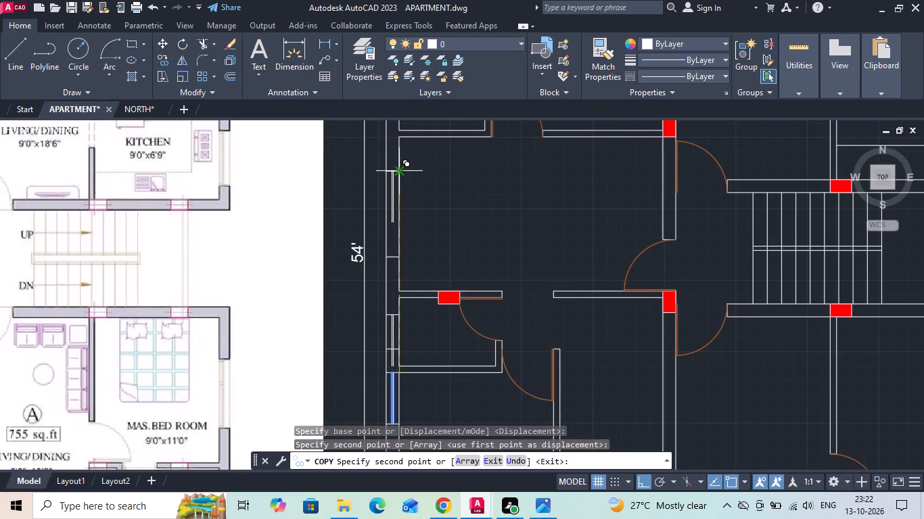
{"action": "left_click", "coordinate": [402, 172]}
Copy the window lines to the openings of unit B's upper toilet, the recess beside the master bedroom, and the upper-left bedroom.
{"action": "middle_click_drag", "start_coordinate": [405, 249], "coordinate": [390, 403]}
{"action": "left_click", "coordinate": [386, 222]}
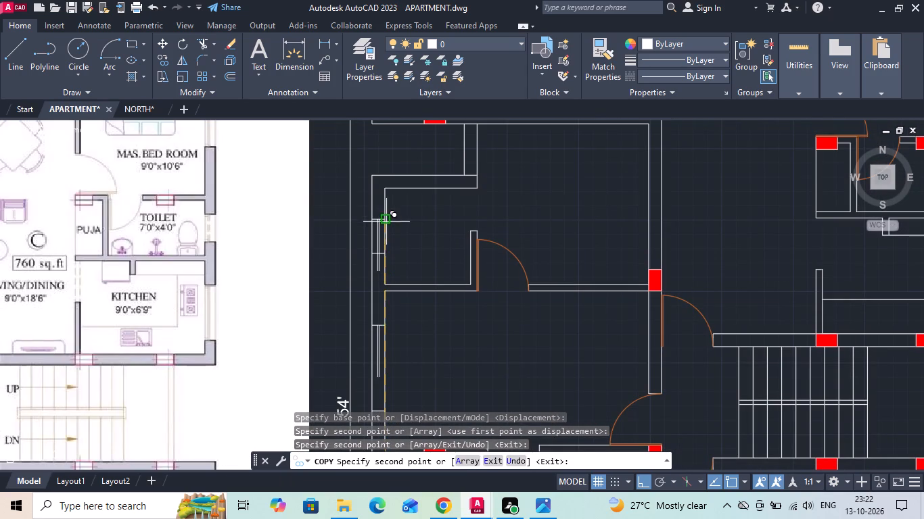
{"action": "middle_click_drag", "start_coordinate": [386, 227], "coordinate": [384, 330]}
{"action": "left_click", "coordinate": [477, 231]}
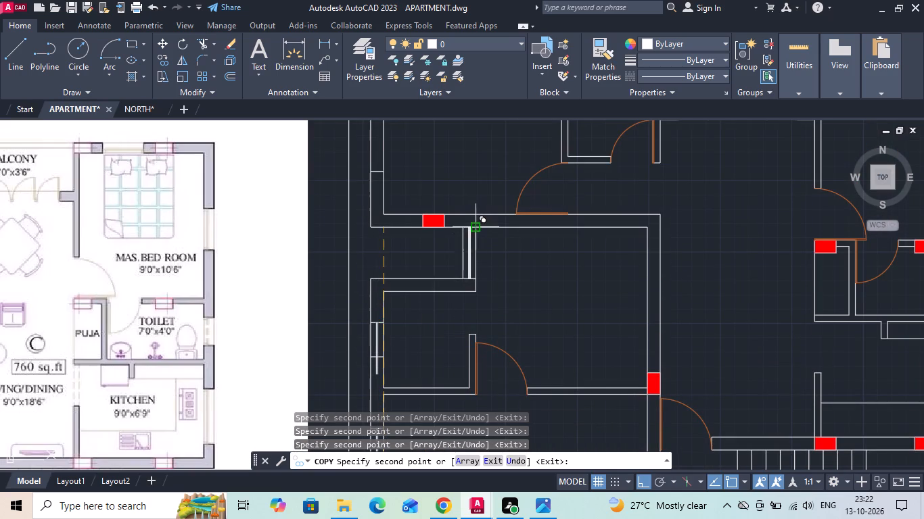
{"action": "scroll", "coordinate": [442, 300], "scroll_direction": "down", "scroll_amount": 1}
{"action": "scroll", "coordinate": [411, 190], "scroll_direction": "up", "scroll_amount": 1}
{"action": "left_click", "coordinate": [403, 172]}
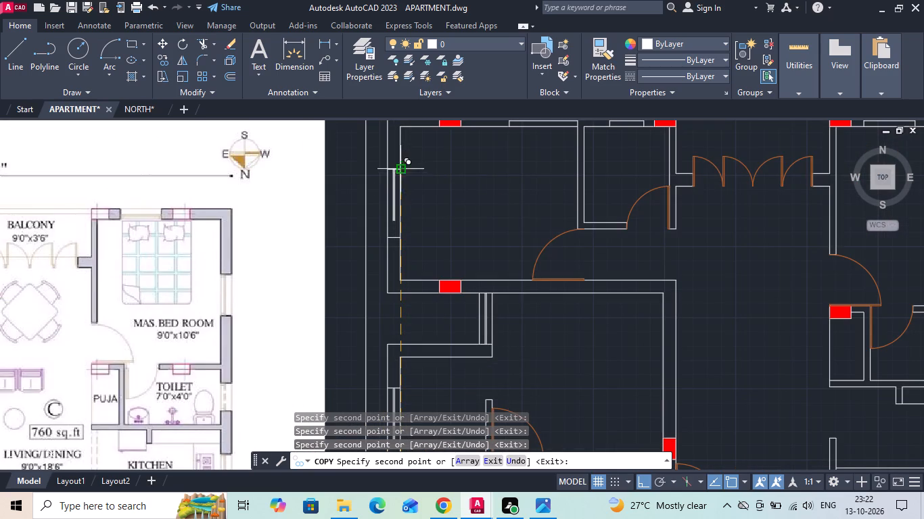
Copy the window lines to the right-wall openings of unit C's toilet, master bedroom and kitchen.
{"action": "scroll", "coordinate": [299, 199], "scroll_direction": "down", "scroll_amount": 2}
{"action": "scroll", "coordinate": [563, 251], "scroll_direction": "up", "scroll_amount": 3}
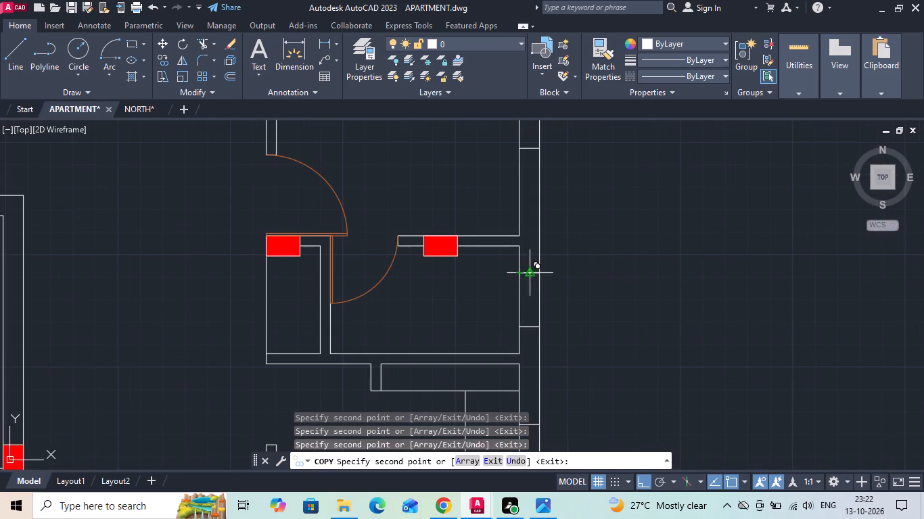
{"action": "left_click", "coordinate": [544, 273]}
{"action": "middle_click_drag", "start_coordinate": [537, 222], "coordinate": [520, 336]}
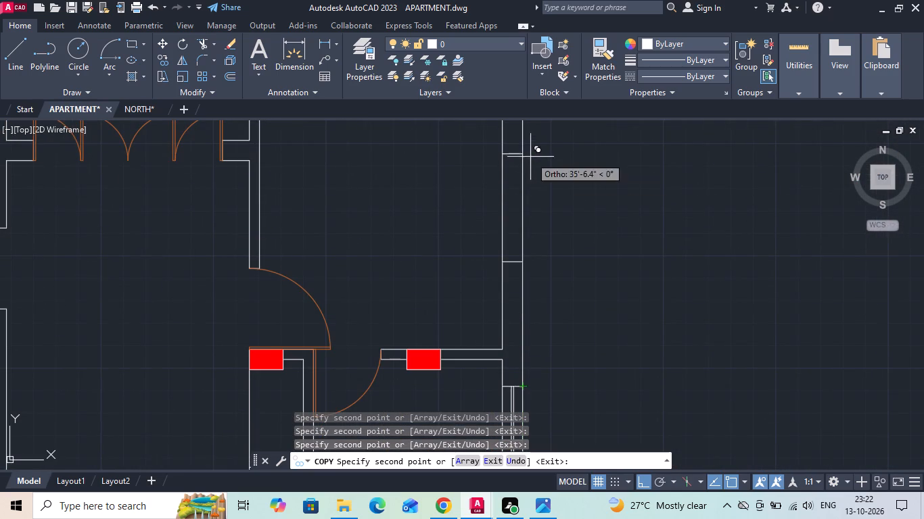
{"action": "left_click", "coordinate": [519, 151]}
{"action": "scroll", "coordinate": [518, 150], "scroll_direction": "down", "scroll_amount": 2}
{"action": "scroll", "coordinate": [515, 322], "scroll_direction": "up", "scroll_amount": 2}
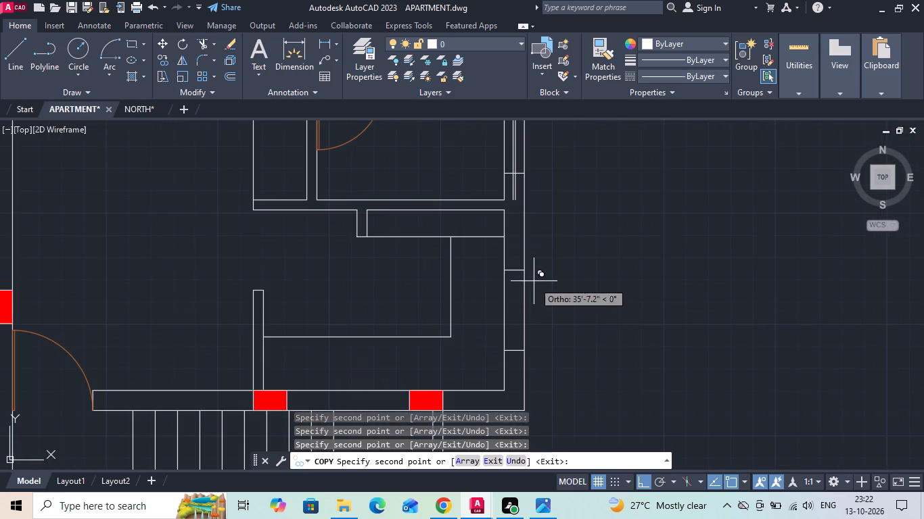
{"action": "left_click", "coordinate": [524, 270]}
Copy the window lines to the right-wall openings of unit A's master bedroom and toilet.
{"action": "scroll", "coordinate": [507, 217], "scroll_direction": "down", "scroll_amount": 3}
{"action": "scroll", "coordinate": [507, 355], "scroll_direction": "up", "scroll_amount": 3}
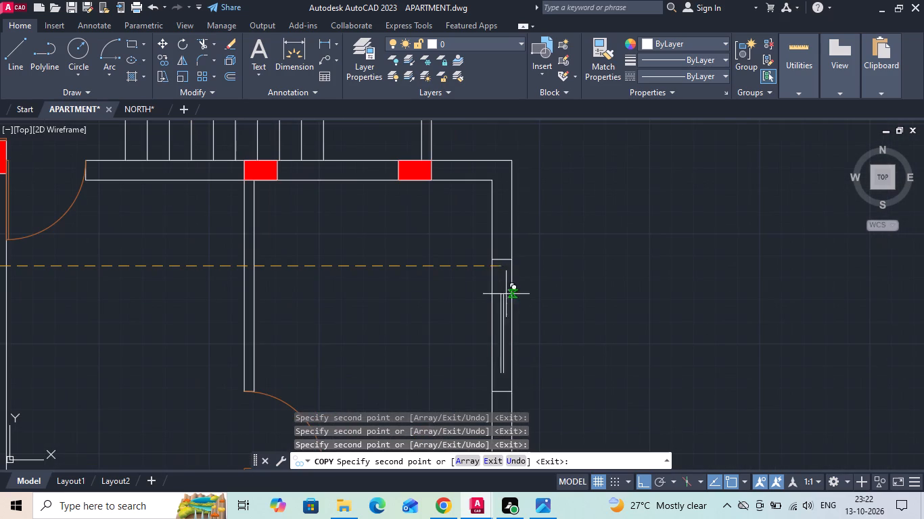
{"action": "left_click", "coordinate": [513, 257]}
{"action": "scroll", "coordinate": [486, 239], "scroll_direction": "down", "scroll_amount": 2}
{"action": "scroll", "coordinate": [495, 346], "scroll_direction": "up", "scroll_amount": 2}
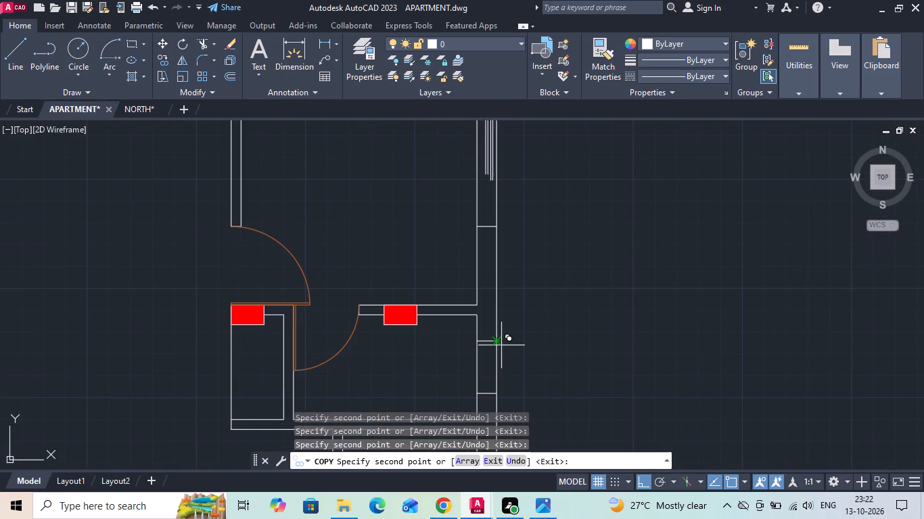
{"action": "left_click", "coordinate": [499, 341]}
{"action": "scroll", "coordinate": [469, 251], "scroll_direction": "down", "scroll_amount": 2}
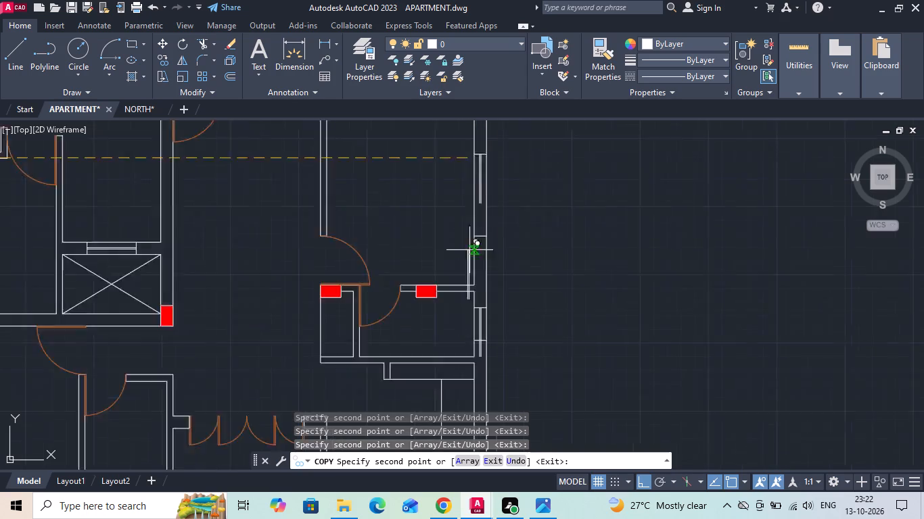
{"action": "scroll", "coordinate": [469, 250], "scroll_direction": "down", "scroll_amount": 1}
{"action": "key", "text": "Escape"}
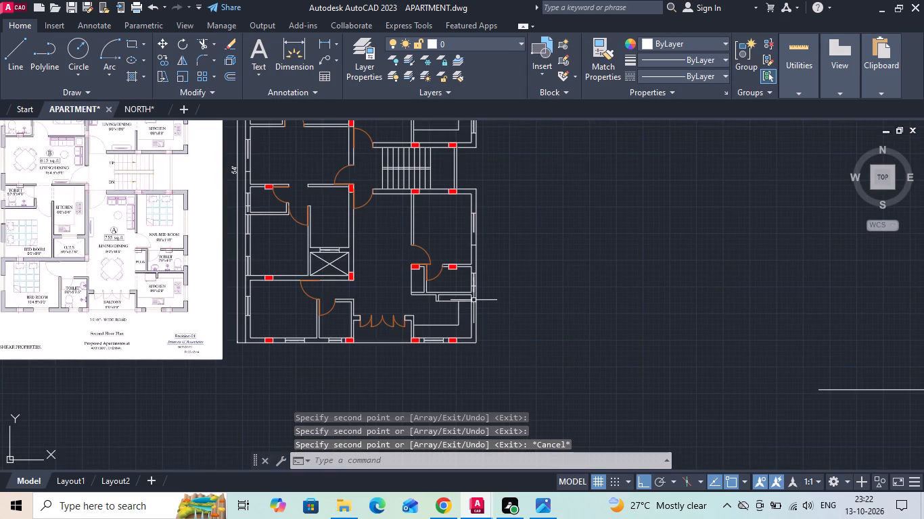
Trim the two window lines that overrun the lower jamb of unit A's right-wall toilet opening.
{"action": "key", "text": "t"}
{"action": "key", "text": "r"}
{"action": "key", "text": "space"}
{"action": "scroll", "coordinate": [468, 280], "scroll_direction": "up", "scroll_amount": 3}
{"action": "left_click", "coordinate": [489, 318]}
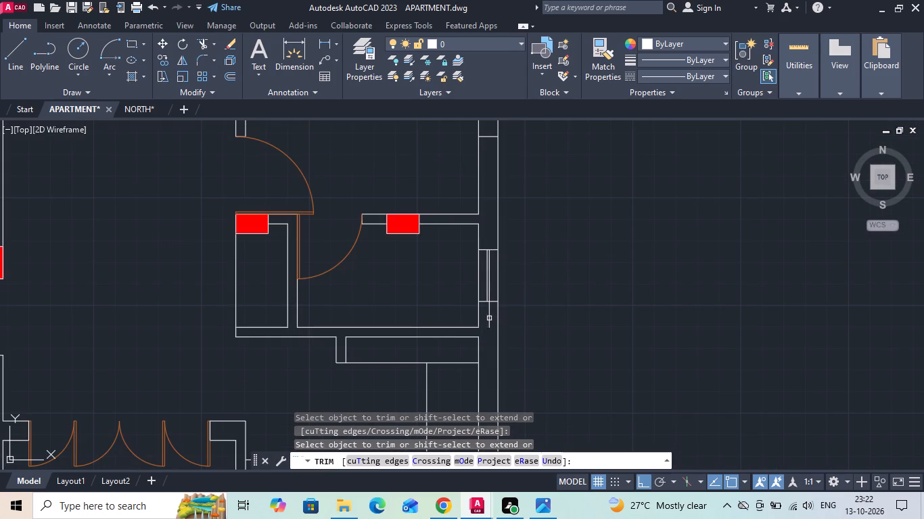
{"action": "left_click", "coordinate": [489, 317]}
{"action": "scroll", "coordinate": [498, 327], "scroll_direction": "down", "scroll_amount": 2}
{"action": "key", "text": "Escape"}
Extend the two window lines in unit A's master bedroom opening down to its lower jamb.
{"action": "type", "text": "EX"}
{"action": "key", "text": "space"}
{"action": "scroll", "coordinate": [494, 239], "scroll_direction": "up", "scroll_amount": 2}
{"action": "left_click", "coordinate": [496, 222]}
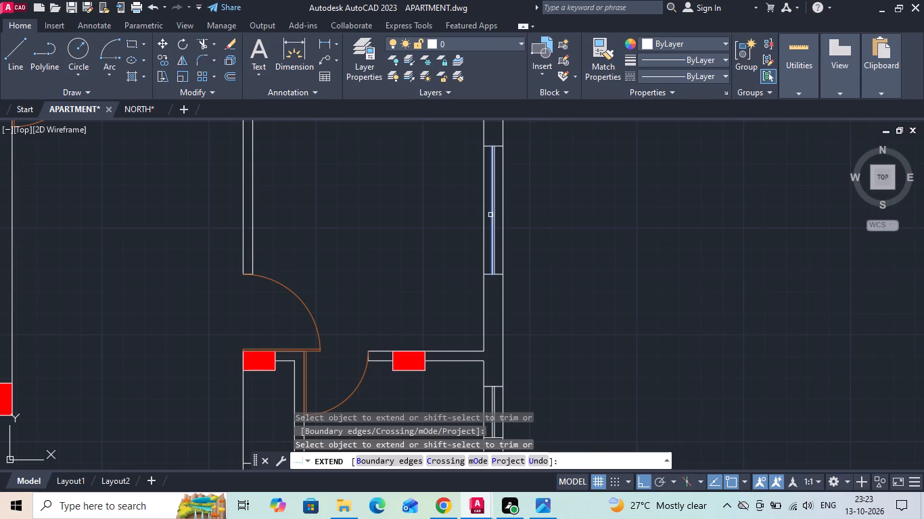
{"action": "left_click", "coordinate": [490, 215]}
{"action": "scroll", "coordinate": [653, 237], "scroll_direction": "down", "scroll_amount": 2}
{"action": "key", "text": "Escape"}
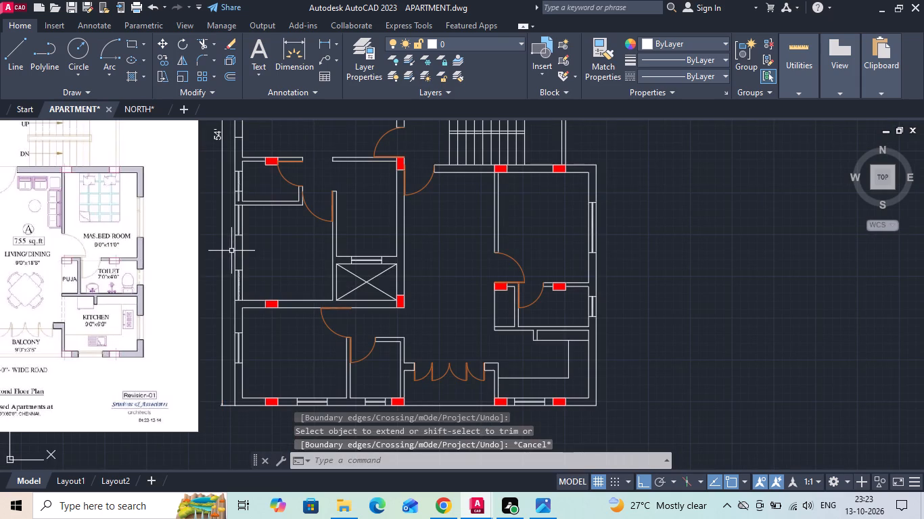
Trim the two window lines that overrun the lower jamb of the left-wall toilet opening below unit B's living/dining room.
{"action": "middle_click_drag", "start_coordinate": [254, 274], "coordinate": [298, 374]}
{"action": "scroll", "coordinate": [294, 304], "scroll_direction": "up", "scroll_amount": 1}
{"action": "type", "text": "TR"}
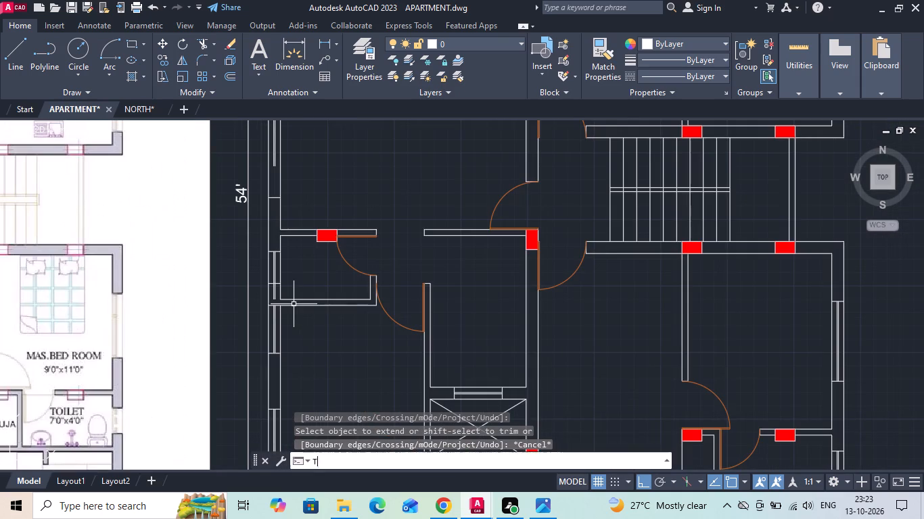
{"action": "key", "text": "space"}
{"action": "key", "text": "space"}
{"action": "scroll", "coordinate": [275, 306], "scroll_direction": "up", "scroll_amount": 2}
{"action": "left_click", "coordinate": [269, 286]}
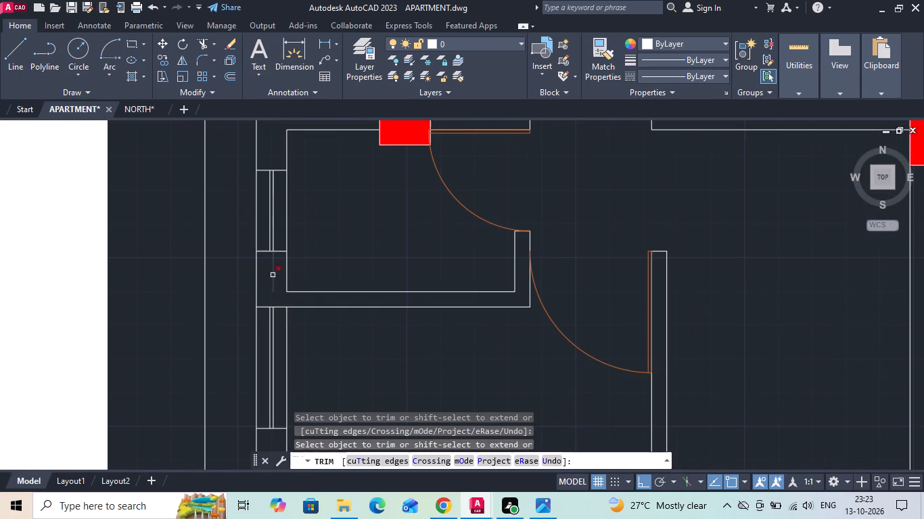
{"action": "left_click", "coordinate": [273, 275]}
Trim the two window lines that overrun the lower jamb of unit C's right-wall toilet opening.
{"action": "scroll", "coordinate": [296, 366], "scroll_direction": "down", "scroll_amount": 2}
{"action": "scroll", "coordinate": [347, 412], "scroll_direction": "down", "scroll_amount": 2}
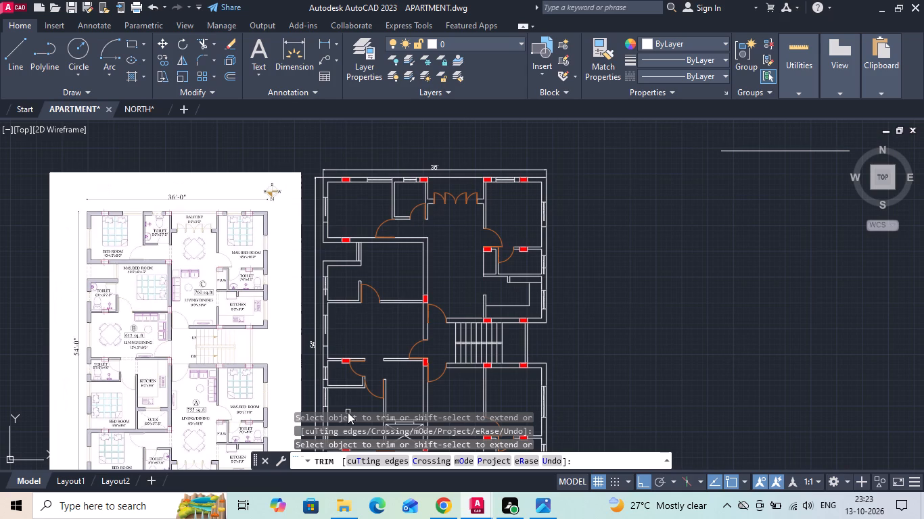
{"action": "scroll", "coordinate": [552, 263], "scroll_direction": "up", "scroll_amount": 3}
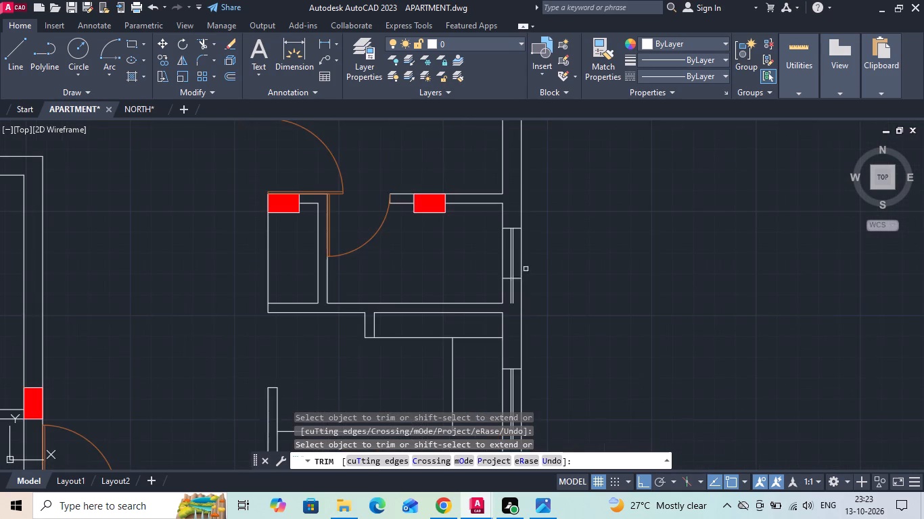
{"action": "scroll", "coordinate": [507, 291], "scroll_direction": "up", "scroll_amount": 2}
{"action": "left_click", "coordinate": [507, 292]}
{"action": "left_click", "coordinate": [521, 277]}
{"action": "key", "text": "Escape"}
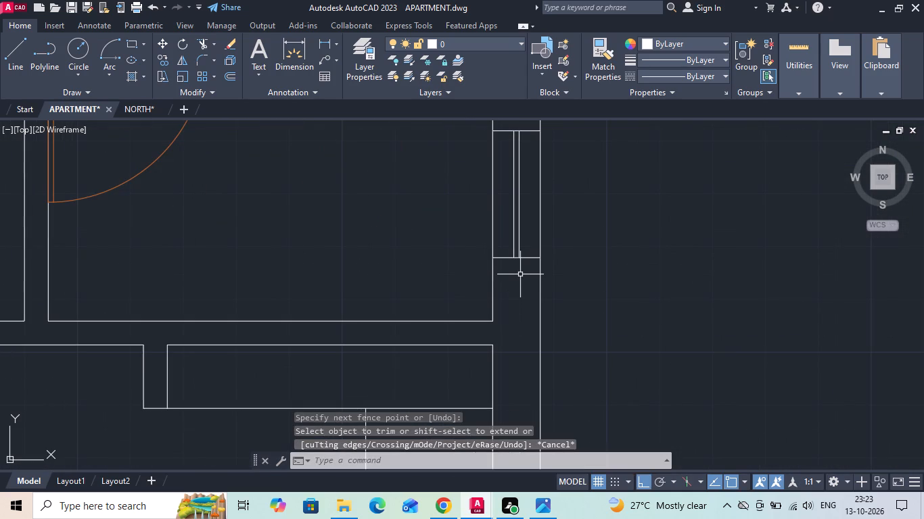
Extend the two window lines in unit C's right-wall master bedroom opening down to its lower jamb.
{"action": "key", "text": "e"}
{"action": "type", "text": "X"}
{"action": "key", "text": "space"}
{"action": "key", "text": "space"}
{"action": "scroll", "coordinate": [503, 314], "scroll_direction": "down", "scroll_amount": 3}
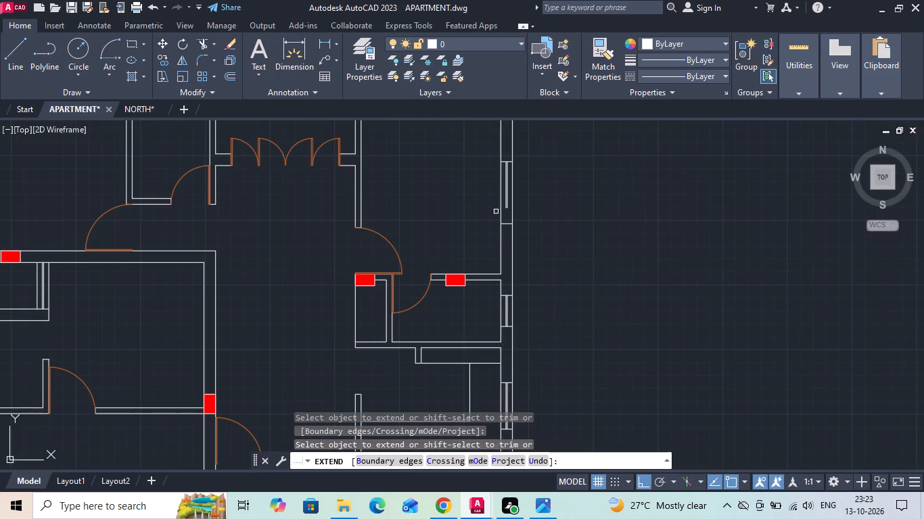
{"action": "left_click", "coordinate": [505, 201]}
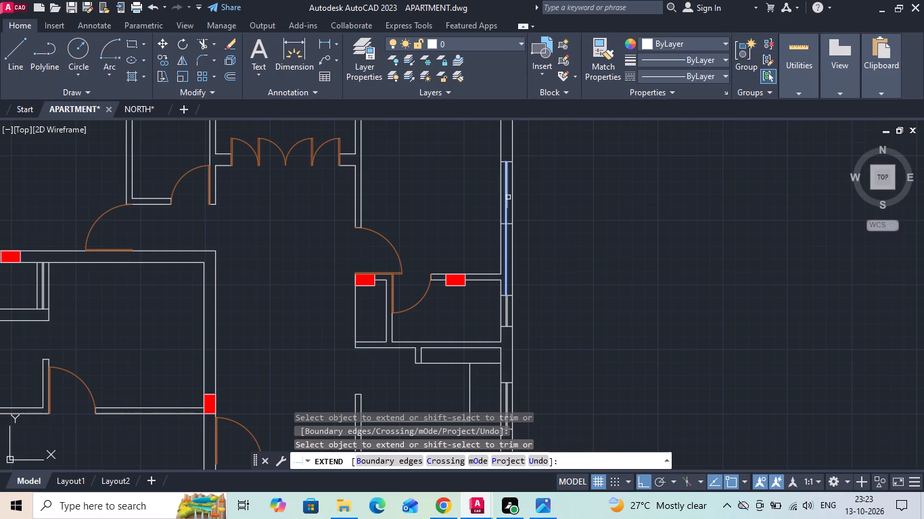
{"action": "left_click", "coordinate": [508, 197]}
{"action": "key", "text": "ctrl+z"}
{"action": "scroll", "coordinate": [508, 197], "scroll_direction": "up", "scroll_amount": 1}
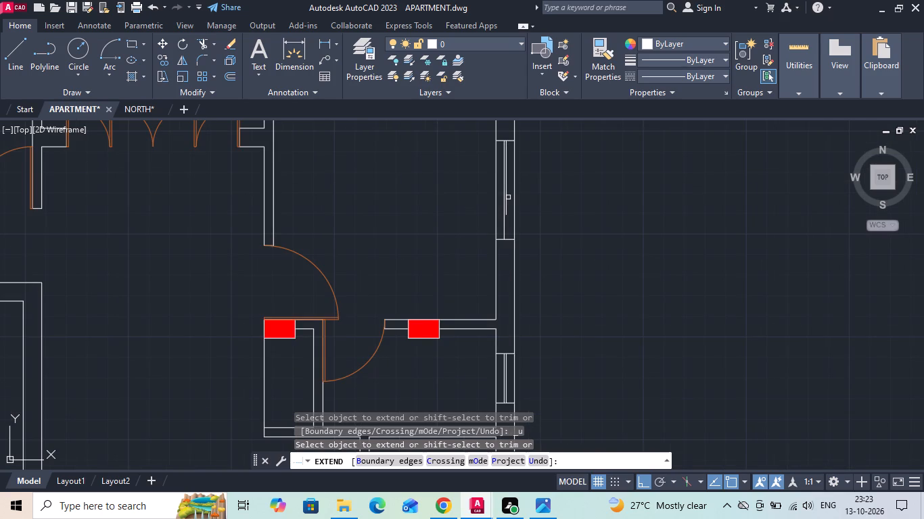
{"action": "scroll", "coordinate": [508, 197], "scroll_direction": "up", "scroll_amount": 1}
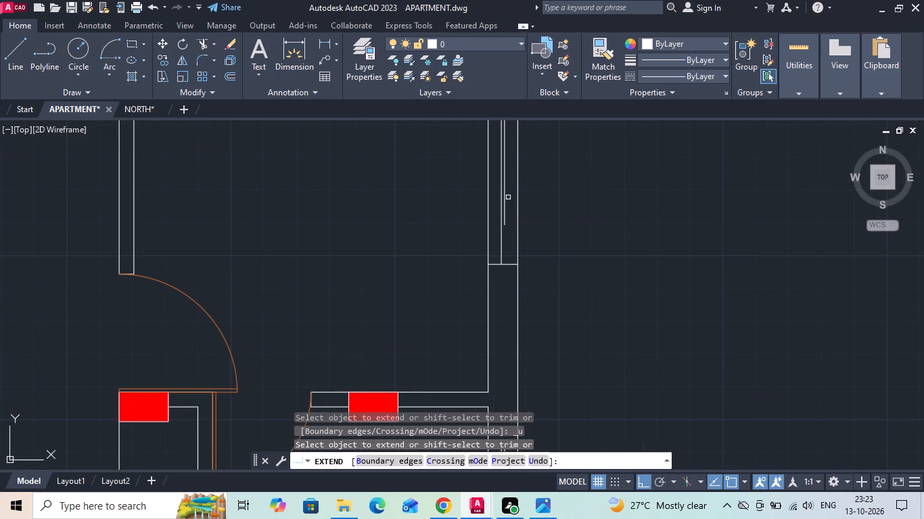
{"action": "left_click", "coordinate": [505, 219]}
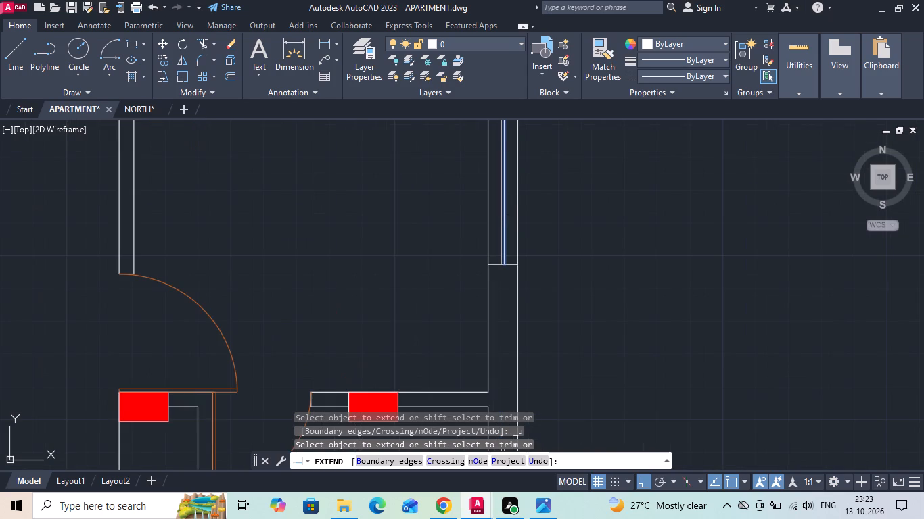
{"action": "scroll", "coordinate": [647, 208], "scroll_direction": "down", "scroll_amount": 3}
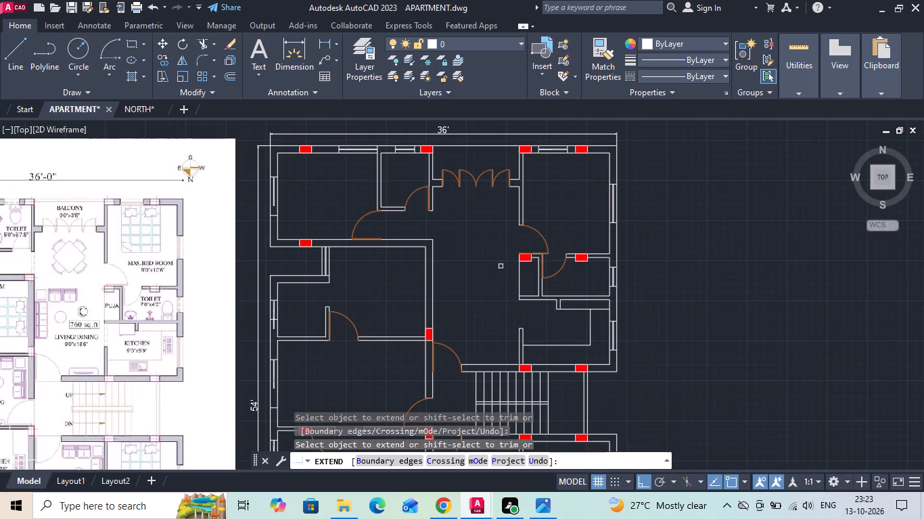
Extend the two window lines in the left-wall opening of unit C's bedroom down to its lower jamb.
{"action": "scroll", "coordinate": [267, 187], "scroll_direction": "up", "scroll_amount": 3}
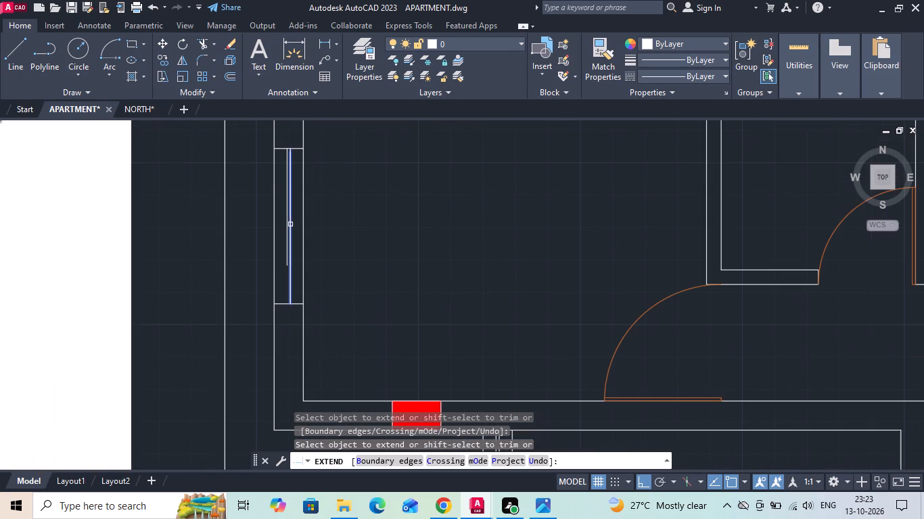
{"action": "left_click", "coordinate": [290, 224]}
{"action": "left_click", "coordinate": [285, 243]}
{"action": "scroll", "coordinate": [285, 246], "scroll_direction": "down", "scroll_amount": 2}
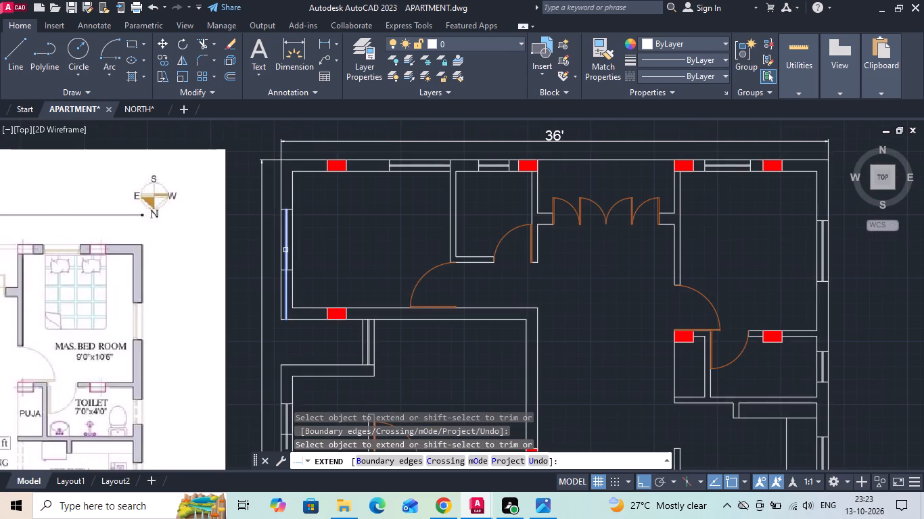
{"action": "scroll", "coordinate": [318, 202], "scroll_direction": "down", "scroll_amount": 2}
Extend the two window lines in the left-wall opening of unit B's living/dining room down to its lower jamb.
{"action": "scroll", "coordinate": [306, 371], "scroll_direction": "up", "scroll_amount": 3}
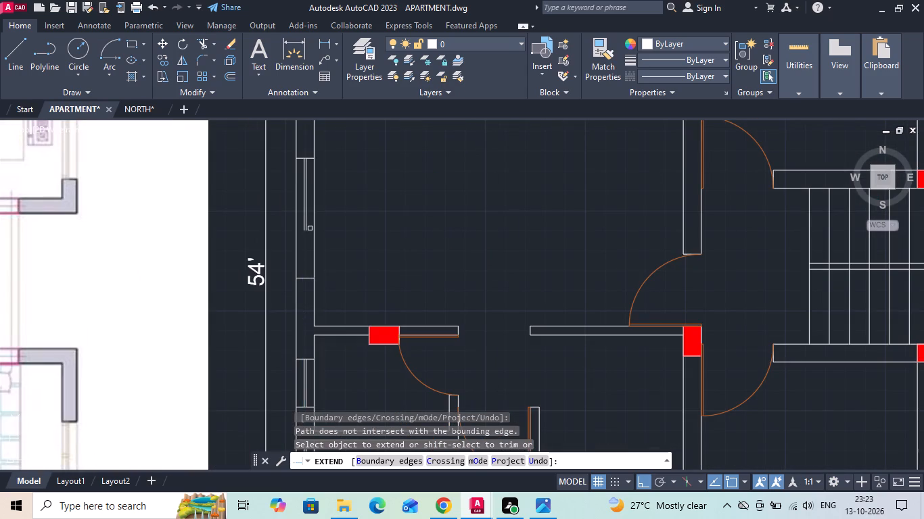
{"action": "left_click", "coordinate": [308, 220]}
{"action": "left_click", "coordinate": [301, 207]}
{"action": "scroll", "coordinate": [402, 205], "scroll_direction": "down", "scroll_amount": 2}
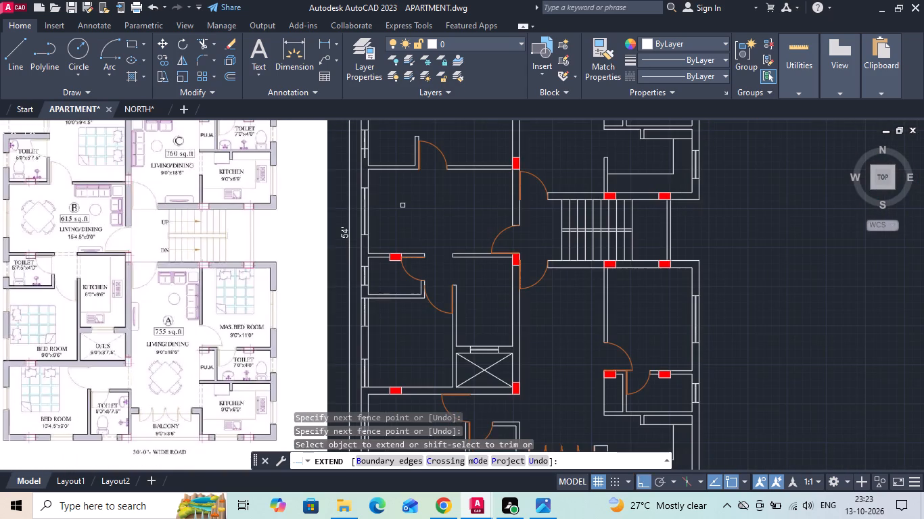
{"action": "middle_click_drag", "start_coordinate": [391, 288], "coordinate": [391, 347]}
{"action": "key", "text": "Escape"}
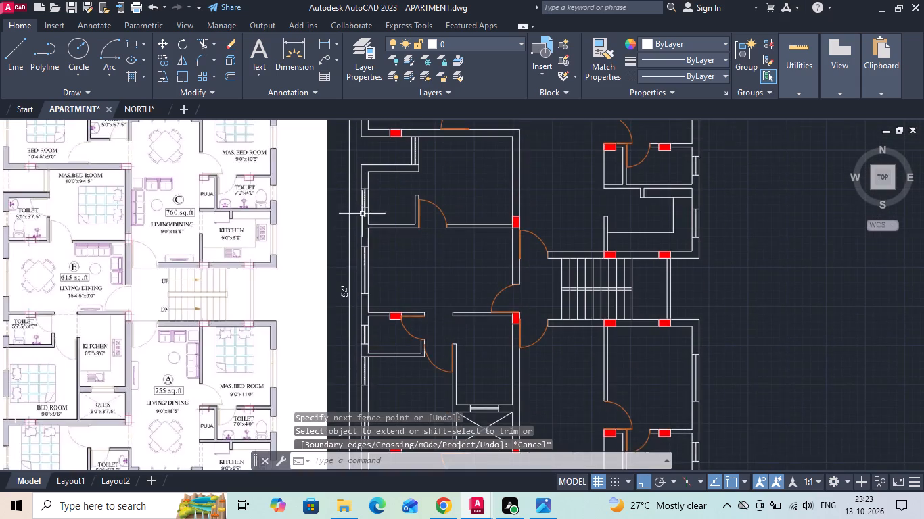
Trim the two window lines overrunning the lower jamb of the toilet opening beside unit B's master bedroom, and save.
{"action": "scroll", "coordinate": [361, 193], "scroll_direction": "up", "scroll_amount": 3}
{"action": "type", "text": "TR"}
{"action": "key", "text": "space"}
{"action": "key", "text": "space"}
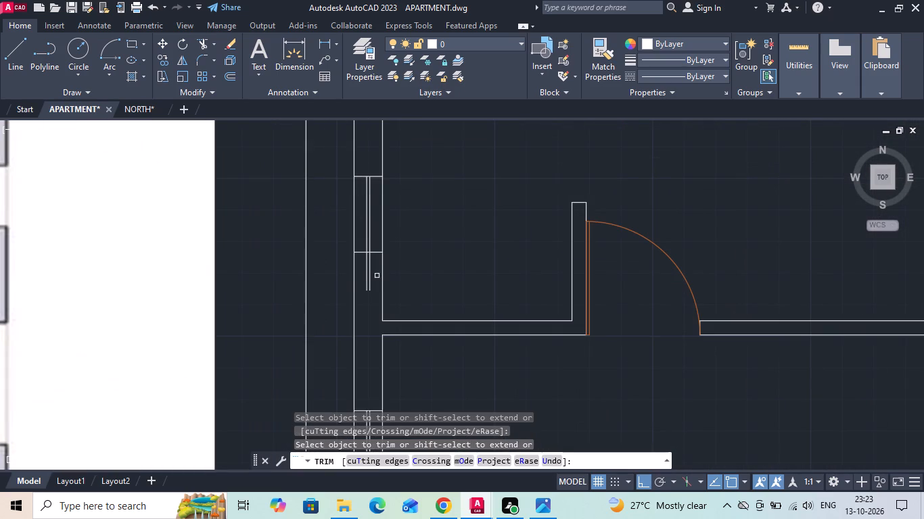
{"action": "left_click", "coordinate": [376, 277]}
{"action": "left_click", "coordinate": [367, 286]}
{"action": "left_click", "coordinate": [366, 286]}
{"action": "key", "text": "Escape"}
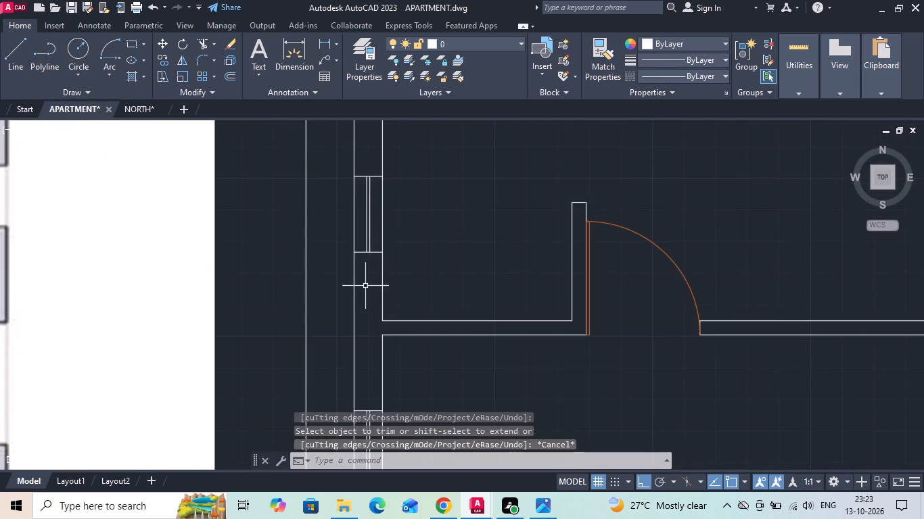
{"action": "key", "text": "ctrl+s"}
Erase the two stray horizontal lines to the right of the floor plan and save the drawing.
{"action": "scroll", "coordinate": [365, 285], "scroll_direction": "down", "scroll_amount": 4}
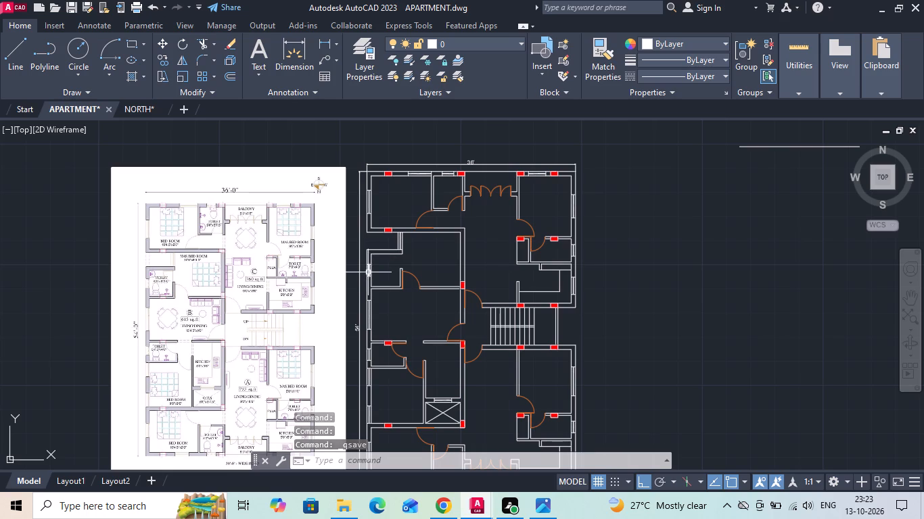
{"action": "scroll", "coordinate": [403, 201], "scroll_direction": "down", "scroll_amount": 1}
{"action": "left_click_drag", "start_coordinate": [769, 153], "coordinate": [750, 255]}
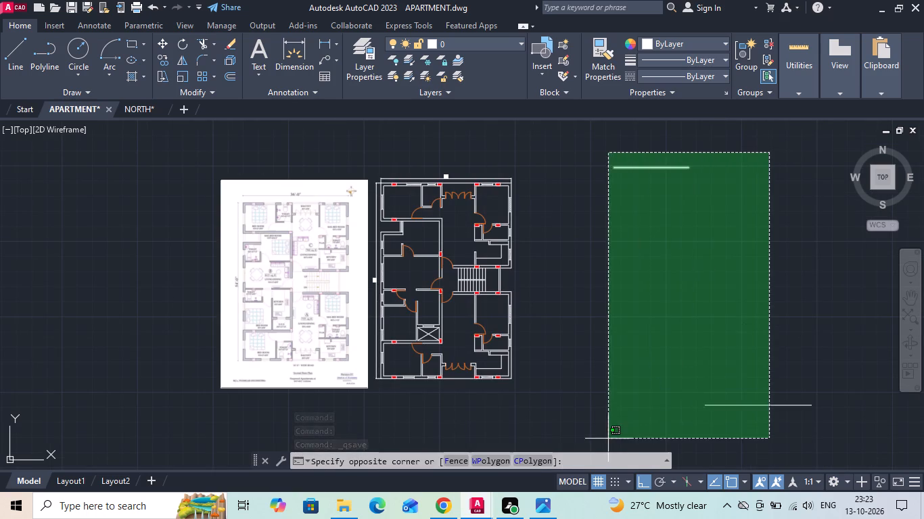
{"action": "left_click", "coordinate": [605, 435]}
{"action": "key", "text": "Delete"}
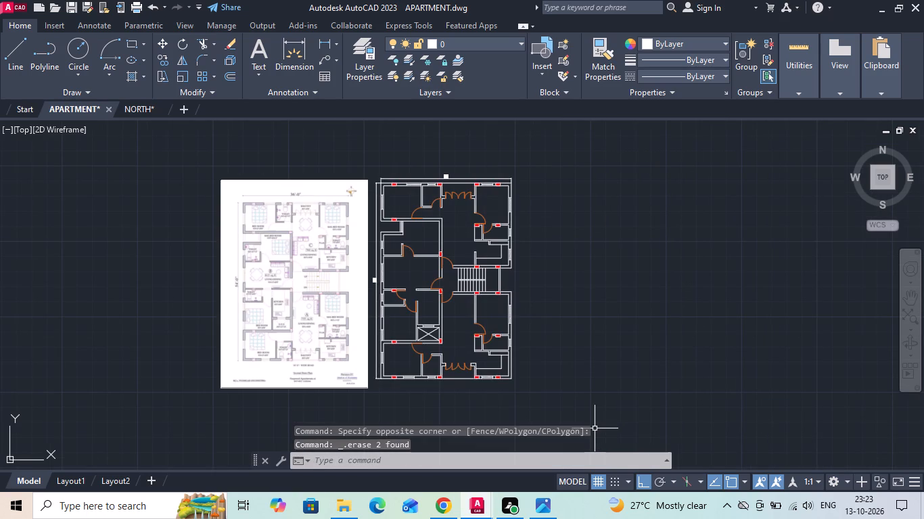
{"action": "key", "text": "ctrl+s"}
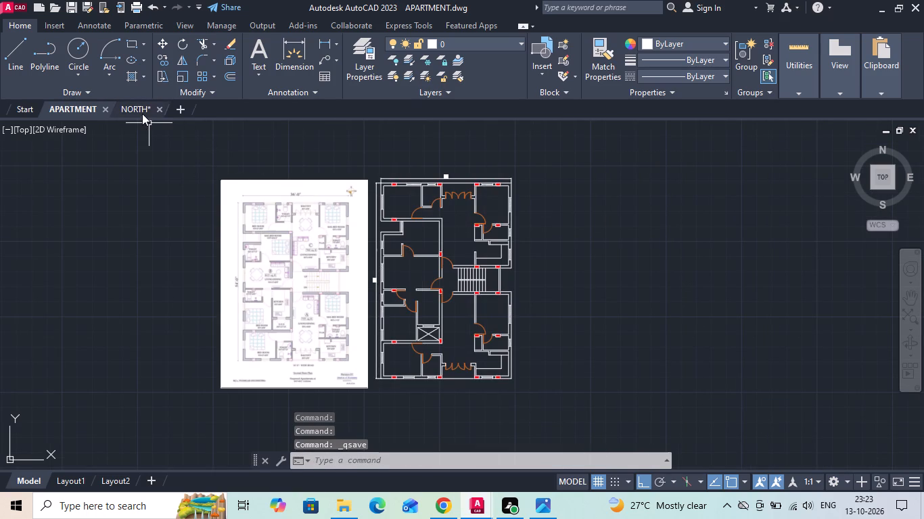
In the NORTH drawing, copy the living room, lobby, dining, kitchen, toilet and both bedroom text labels to the clipboard.
{"action": "left_click", "coordinate": [142, 114]}
{"action": "scroll", "coordinate": [317, 355], "scroll_direction": "down", "scroll_amount": 2}
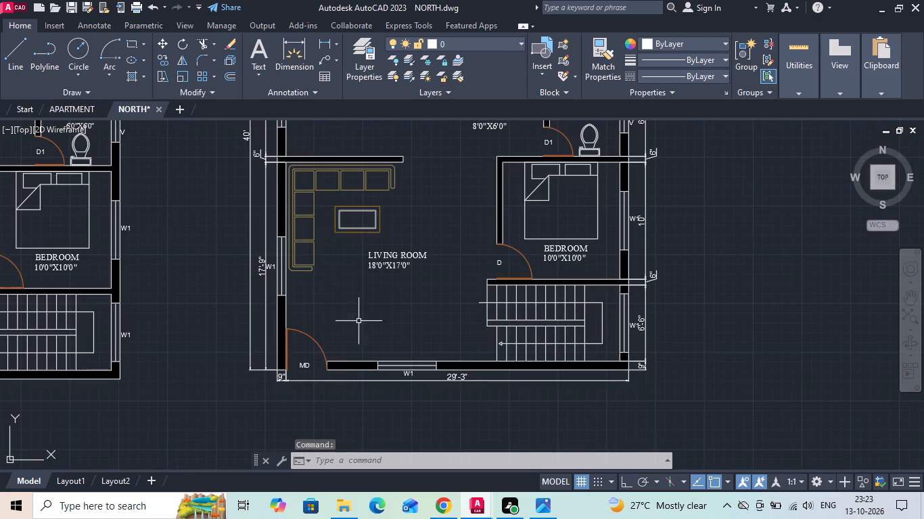
{"action": "left_click", "coordinate": [383, 260]}
{"action": "left_click", "coordinate": [542, 257]}
{"action": "left_click", "coordinate": [544, 257]}
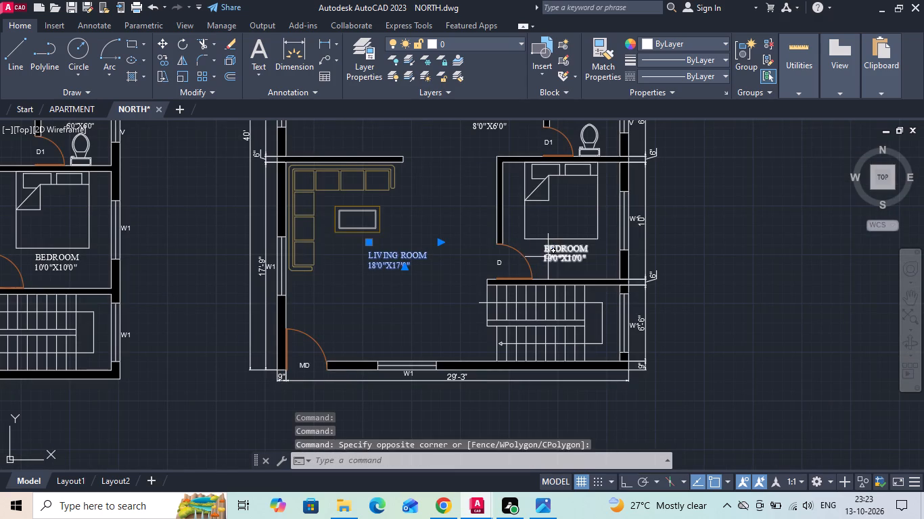
{"action": "left_click", "coordinate": [549, 258]}
{"action": "middle_click_drag", "start_coordinate": [491, 277], "coordinate": [480, 390]}
{"action": "middle_click_drag", "start_coordinate": [409, 295], "coordinate": [409, 308]}
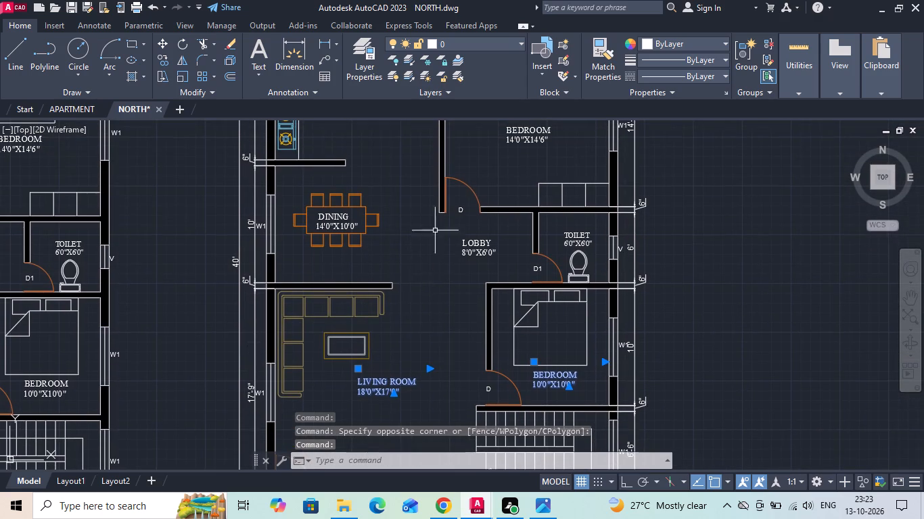
{"action": "left_click", "coordinate": [511, 138]}
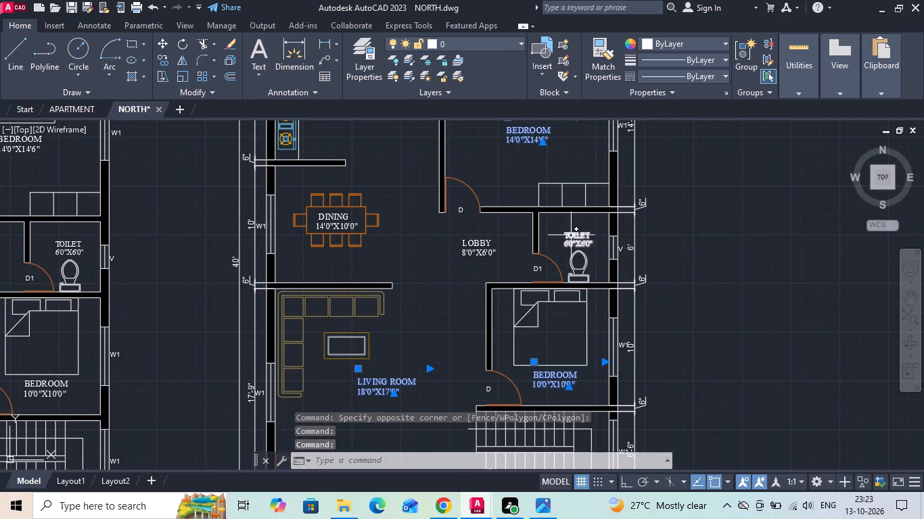
{"action": "left_click", "coordinate": [571, 236]}
{"action": "left_click", "coordinate": [502, 258]}
{"action": "left_click", "coordinate": [446, 243]}
{"action": "left_click", "coordinate": [356, 224]}
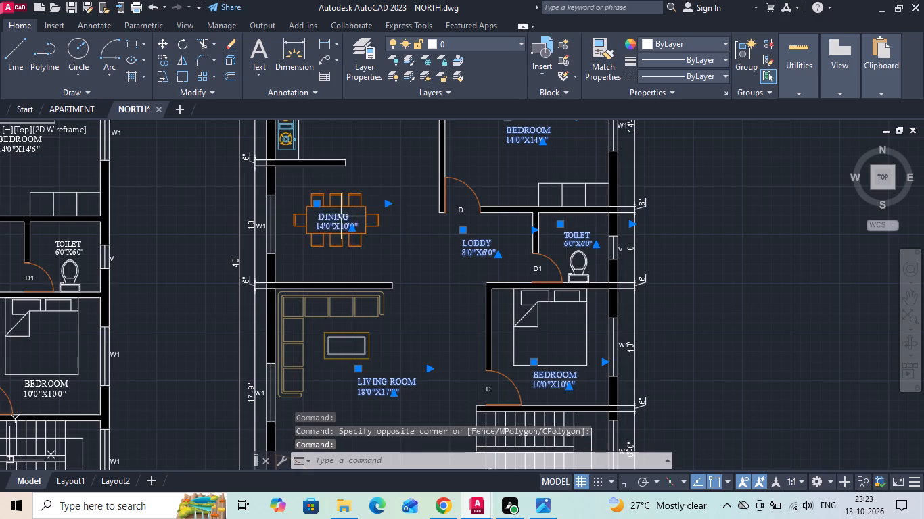
{"action": "middle_click_drag", "start_coordinate": [341, 217], "coordinate": [352, 291]}
{"action": "left_click", "coordinate": [378, 174]}
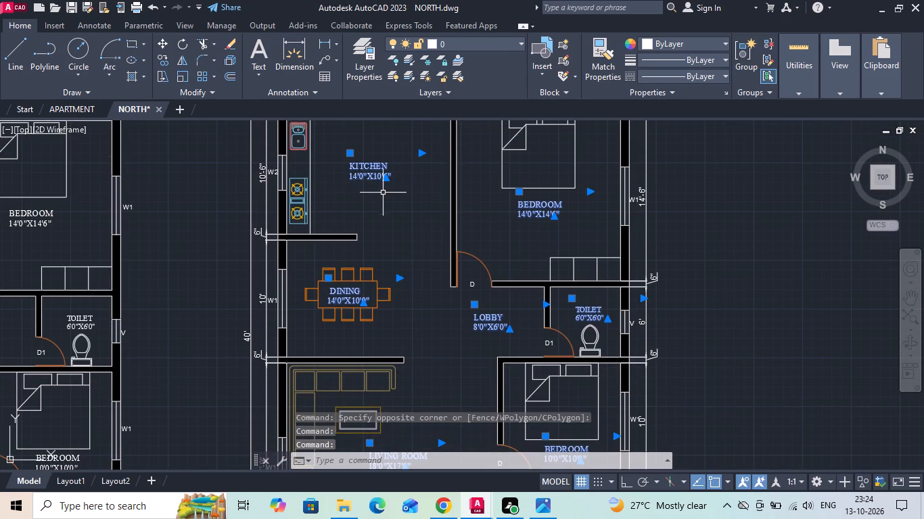
{"action": "key", "text": "ctrl+c"}
Paste the copied room labels onto the floor plan in the APARTMENT drawing.
{"action": "left_click", "coordinate": [75, 107]}
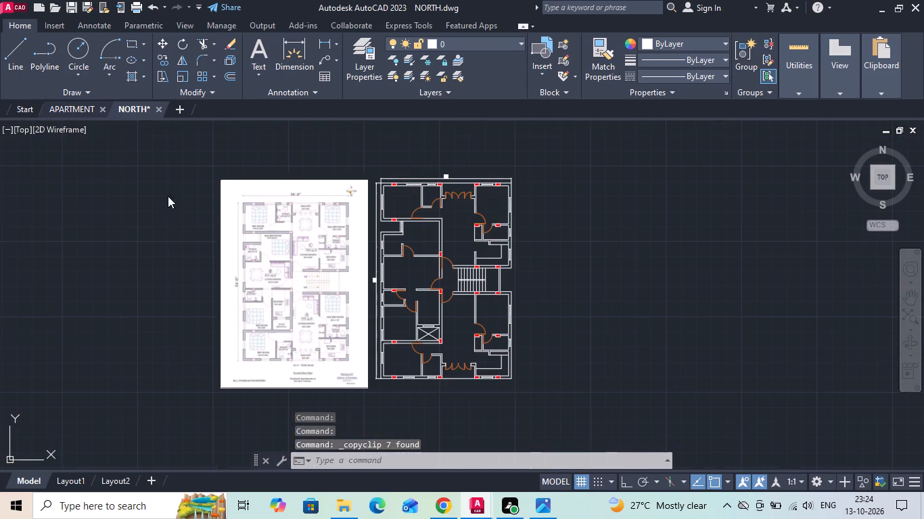
{"action": "key", "text": "ctrl+v"}
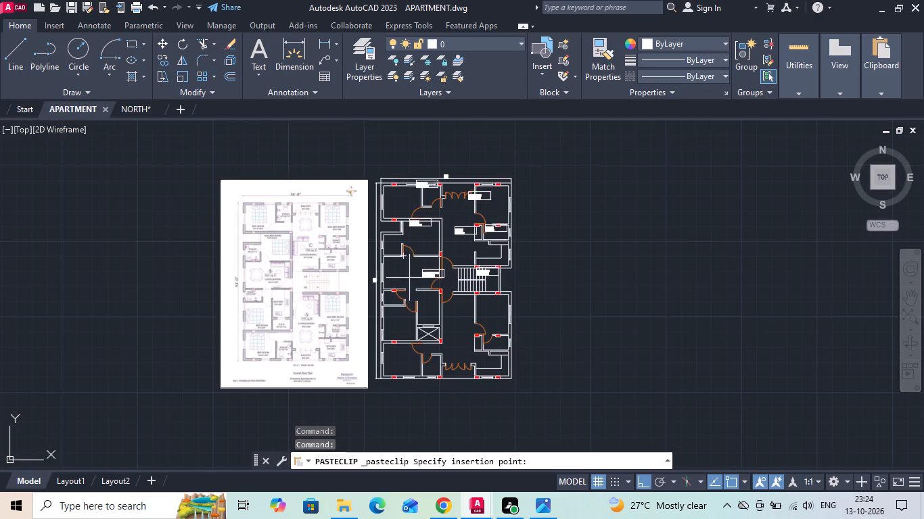
{"action": "scroll", "coordinate": [390, 282], "scroll_direction": "up", "scroll_amount": 1}
{"action": "left_click", "coordinate": [389, 287]}
{"action": "middle_click_drag", "start_coordinate": [388, 292], "coordinate": [406, 329]}
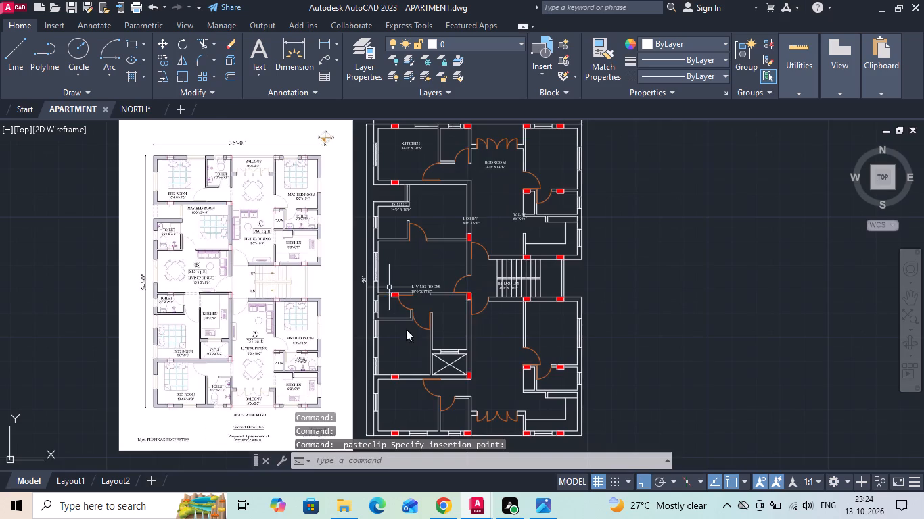
{"action": "middle_click_drag", "start_coordinate": [406, 329], "coordinate": [410, 340]}
{"action": "scroll", "coordinate": [454, 191], "scroll_direction": "up", "scroll_amount": 2}
{"action": "key", "text": "Escape"}
Move the KITCHEN label into unit C's kitchen, with Ortho turned off.
{"action": "left_click", "coordinate": [413, 200]}
{"action": "right_click", "coordinate": [413, 200]}
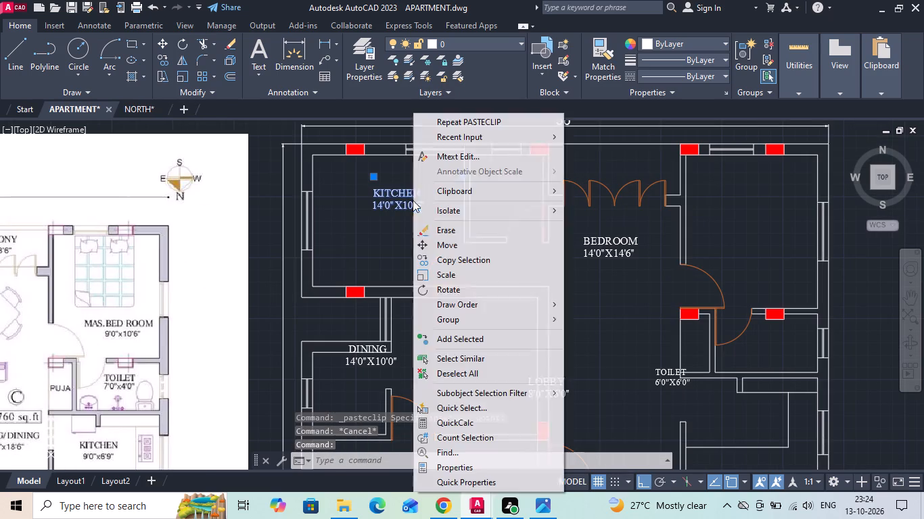
{"action": "left_click", "coordinate": [438, 249]}
{"action": "left_click", "coordinate": [423, 207]}
{"action": "scroll", "coordinate": [476, 213], "scroll_direction": "down", "scroll_amount": 1}
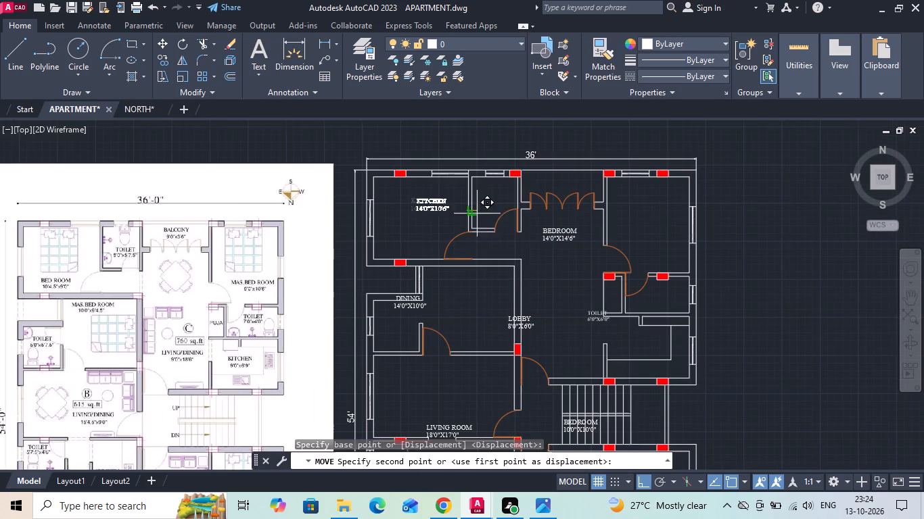
{"action": "middle_click_drag", "start_coordinate": [459, 263], "coordinate": [491, 240]}
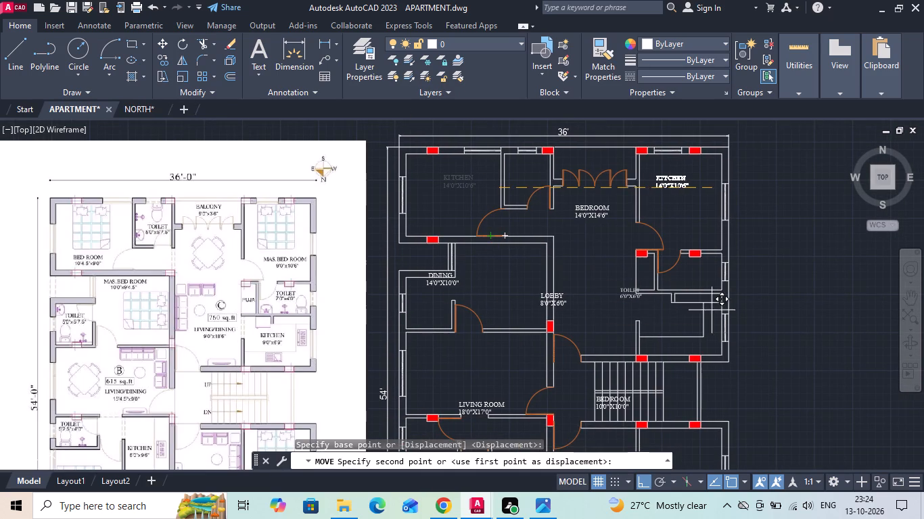
{"action": "key", "text": "F8"}
{"action": "scroll", "coordinate": [705, 330], "scroll_direction": "up", "scroll_amount": 1}
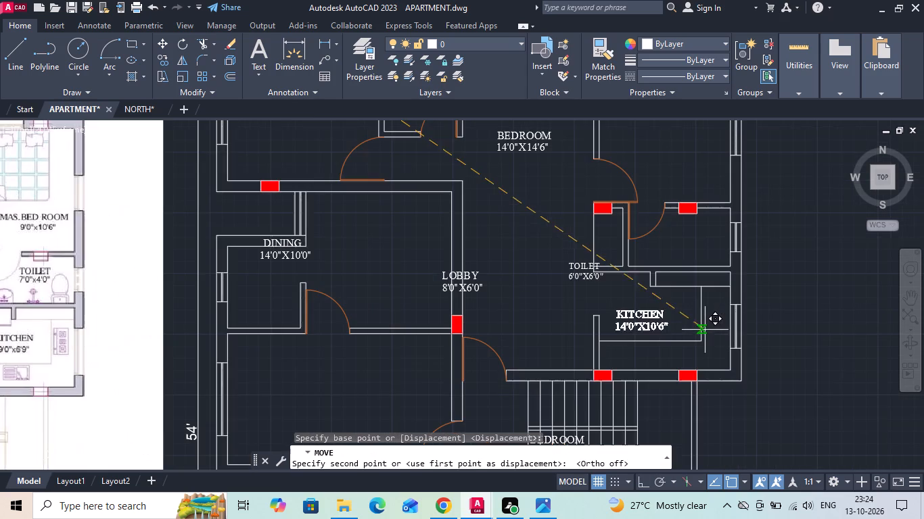
{"action": "left_click", "coordinate": [724, 327]}
{"action": "scroll", "coordinate": [706, 328], "scroll_direction": "down", "scroll_amount": 1}
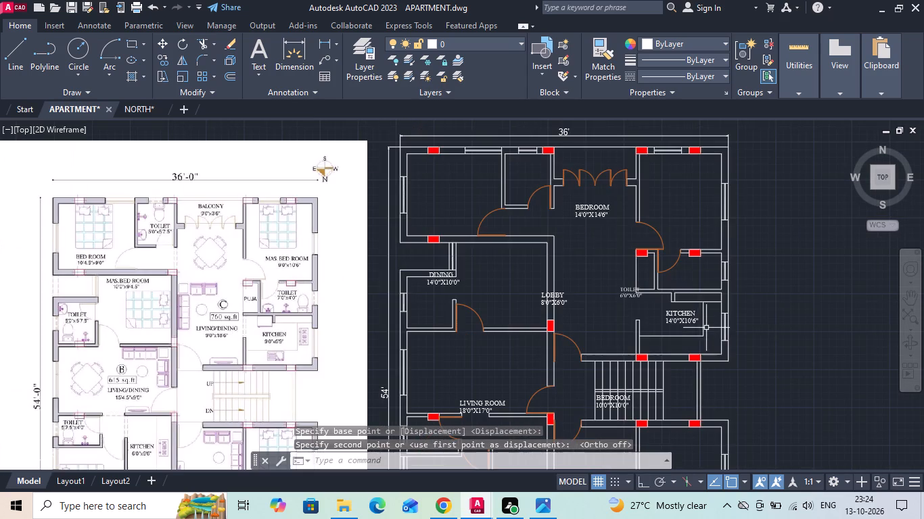
Copy unit C's KITCHEN label into unit B's kitchen above the O.T.S shaft and into unit A's kitchen.
{"action": "left_click", "coordinate": [693, 318]}
{"action": "right_click", "coordinate": [693, 318]}
{"action": "left_click", "coordinate": [713, 263]}
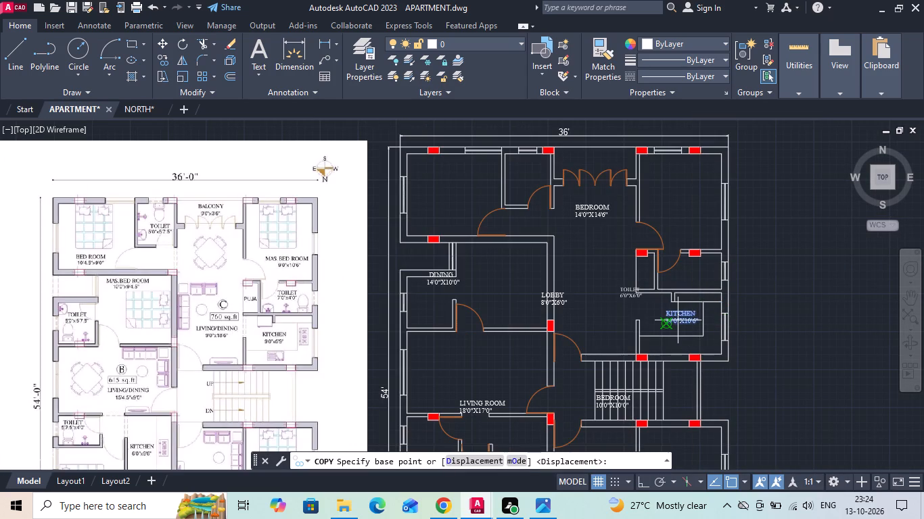
{"action": "left_click", "coordinate": [678, 320]}
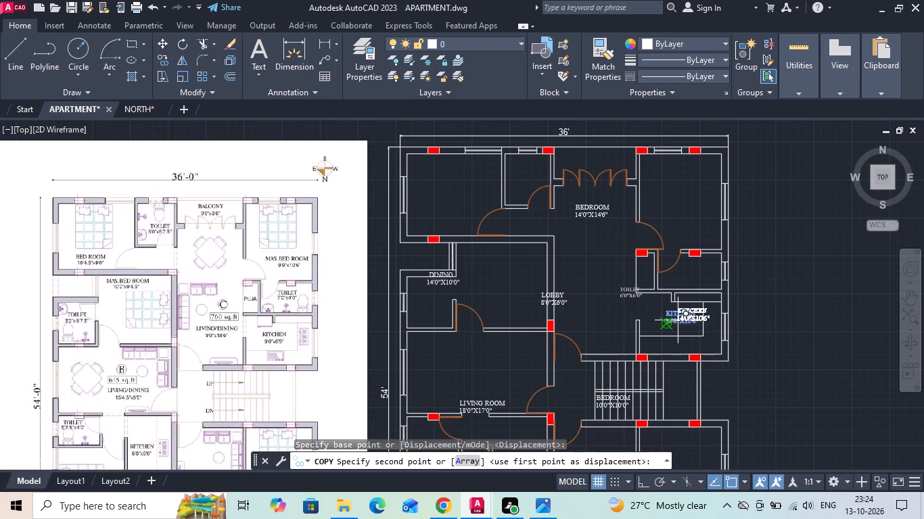
{"action": "middle_click_drag", "start_coordinate": [676, 278], "coordinate": [680, 170]}
{"action": "scroll", "coordinate": [509, 353], "scroll_direction": "up", "scroll_amount": 1}
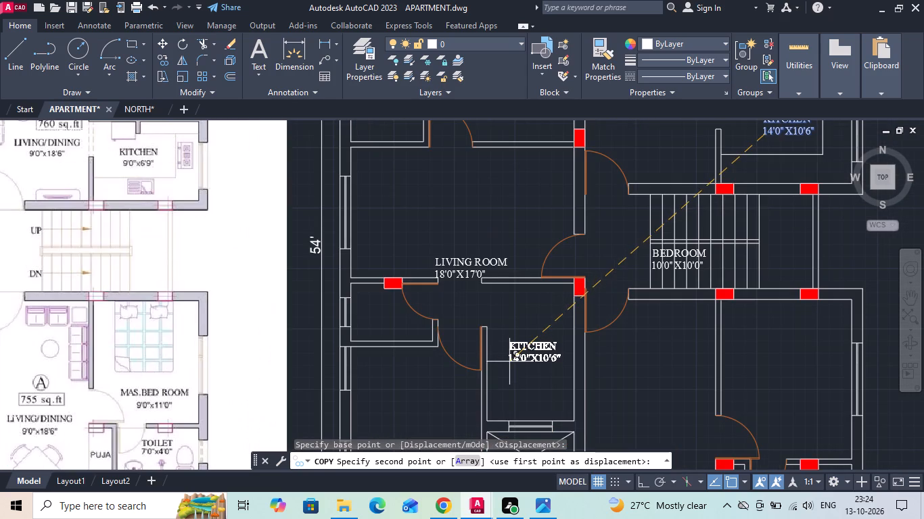
{"action": "left_click", "coordinate": [501, 373]}
{"action": "scroll", "coordinate": [505, 248], "scroll_direction": "down", "scroll_amount": 2}
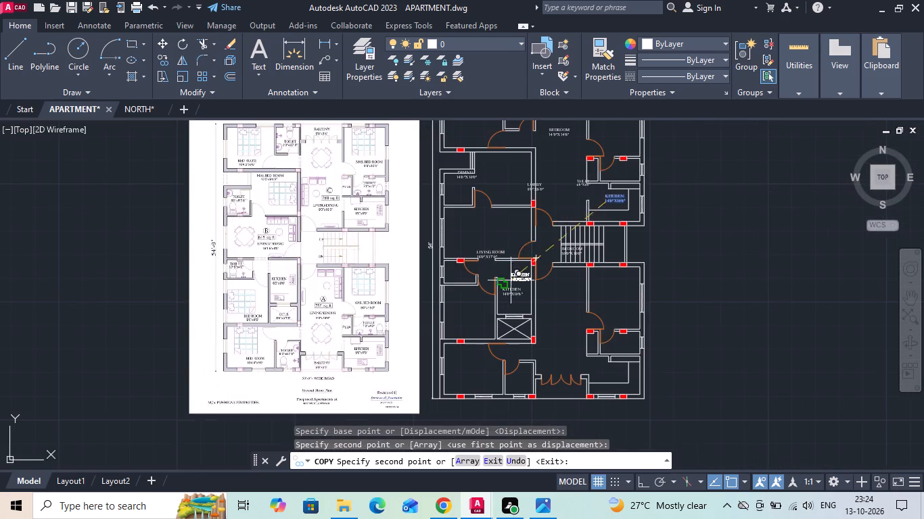
{"action": "scroll", "coordinate": [553, 377], "scroll_direction": "up", "scroll_amount": 2}
{"action": "left_click", "coordinate": [670, 382]}
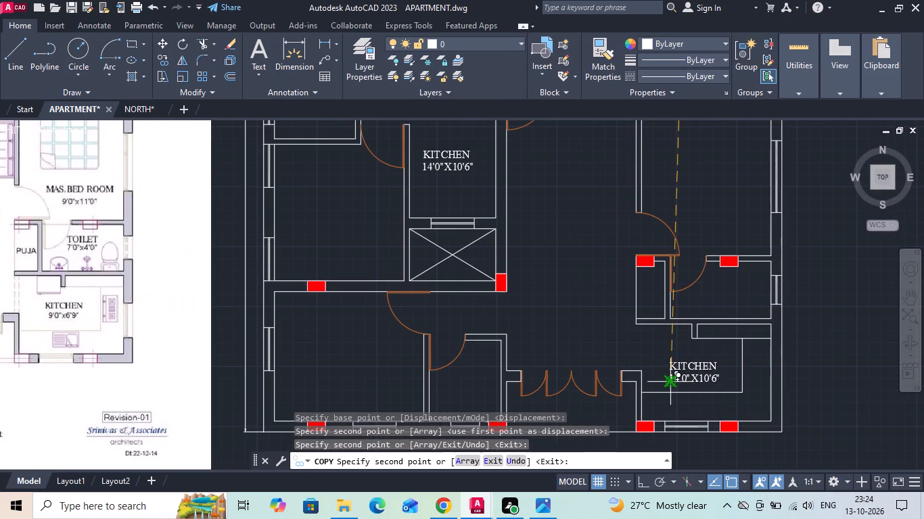
{"action": "scroll", "coordinate": [666, 380], "scroll_direction": "down", "scroll_amount": 1}
{"action": "key", "text": "Escape"}
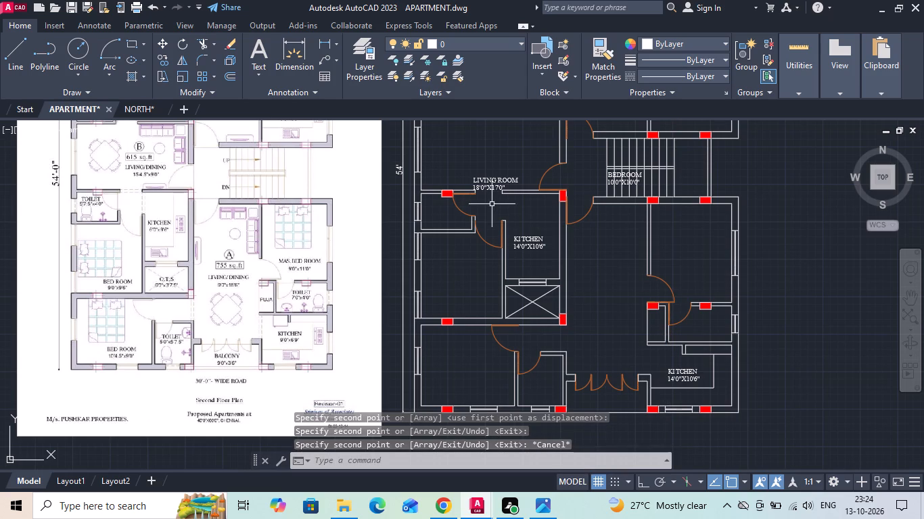
Move the LIVING ROOM label up from the wall line into the middle of unit B's living area.
{"action": "middle_click_drag", "start_coordinate": [496, 212], "coordinate": [503, 268]}
{"action": "left_click", "coordinate": [496, 240]}
{"action": "right_click", "coordinate": [496, 240]}
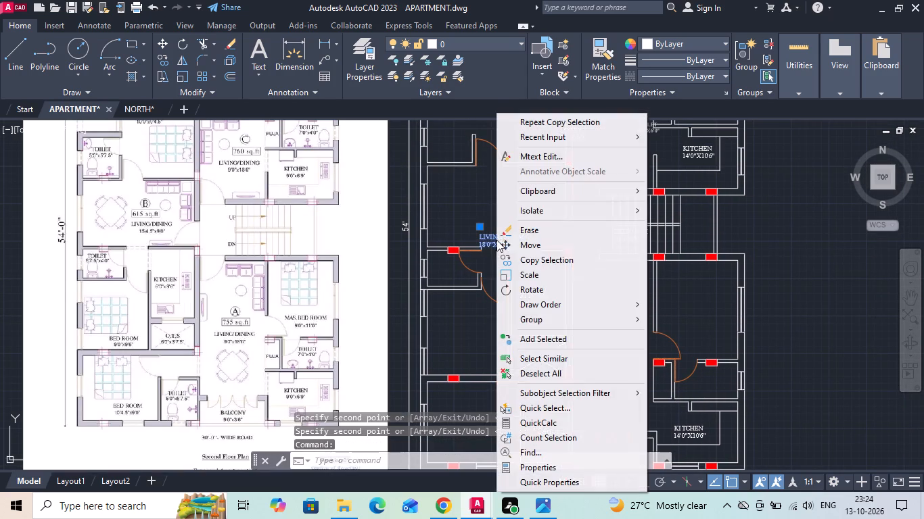
{"action": "double_click", "coordinate": [517, 239]}
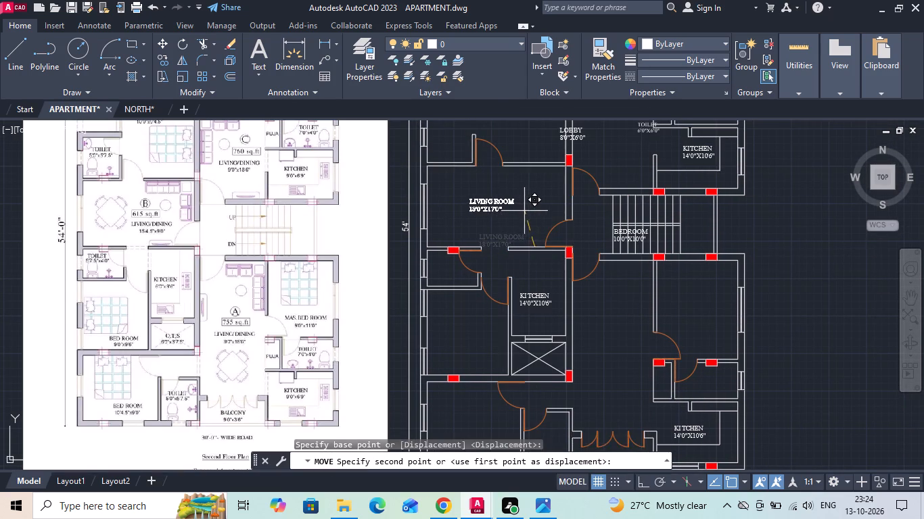
{"action": "left_click", "coordinate": [526, 211]}
Copy the LIVING ROOM label from unit B into unit A's living/dining area.
{"action": "left_click", "coordinate": [505, 206]}
{"action": "left_click", "coordinate": [498, 193]}
{"action": "right_click", "coordinate": [496, 192]}
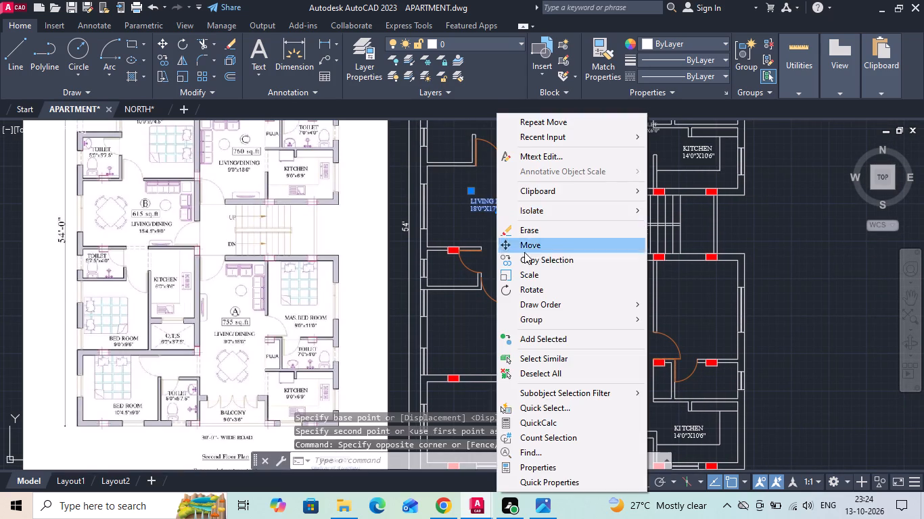
{"action": "left_click", "coordinate": [528, 259]}
{"action": "left_click_drag", "start_coordinate": [500, 203], "coordinate": [505, 214]}
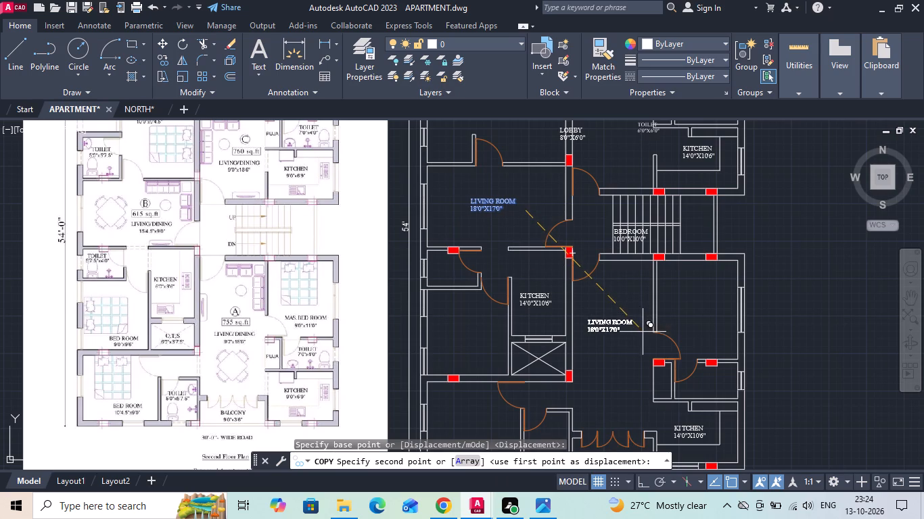
{"action": "left_click", "coordinate": [646, 333]}
{"action": "key", "text": "Escape"}
Move the BEDROOM 10'0"X10'0" label off the staircase into the bottom-left bedroom of the plan.
{"action": "left_click", "coordinate": [632, 236]}
{"action": "right_click", "coordinate": [632, 236]}
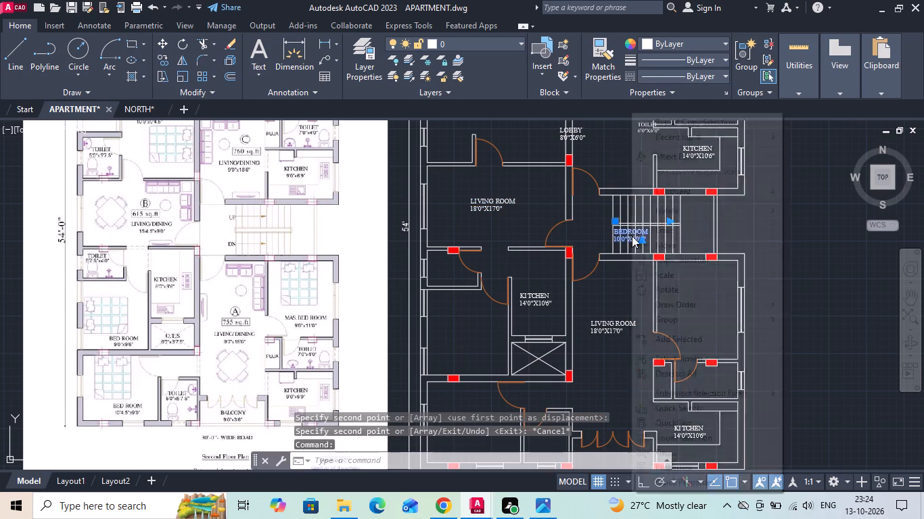
{"action": "left_click", "coordinate": [662, 249]}
{"action": "left_click", "coordinate": [634, 227]}
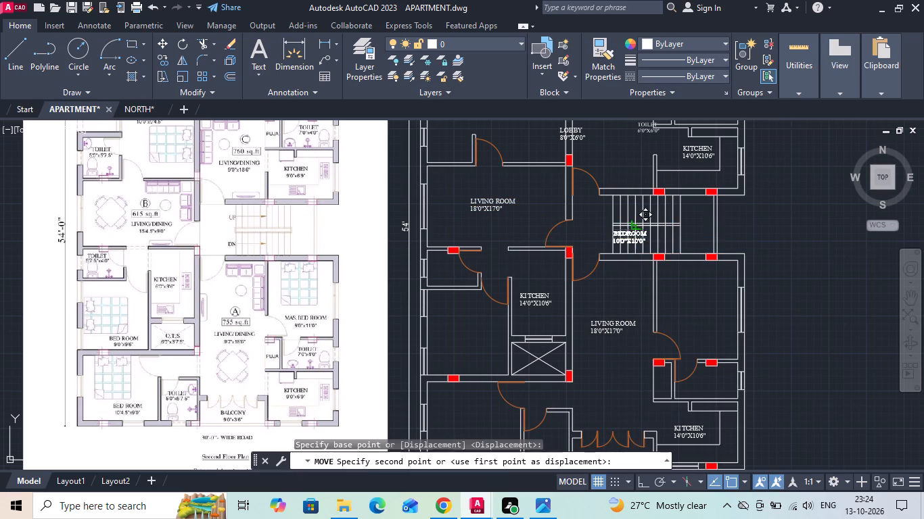
{"action": "middle_click_drag", "start_coordinate": [699, 260], "coordinate": [701, 231]}
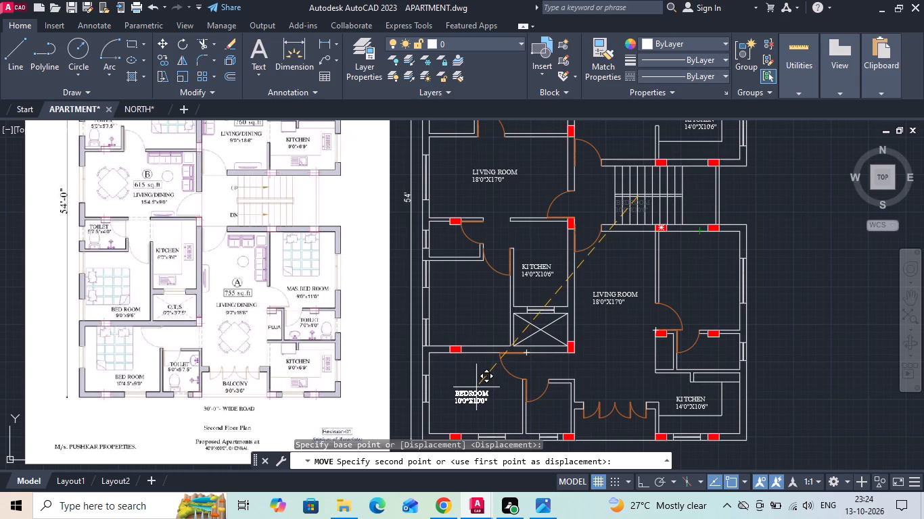
{"action": "left_click", "coordinate": [476, 387]}
{"action": "key", "text": "Escape"}
With Ortho on, copy the bottom-left BEDROOM label straight up into unit B's bedroom beside the kitchen.
{"action": "left_click", "coordinate": [475, 396]}
{"action": "right_click", "coordinate": [475, 396]}
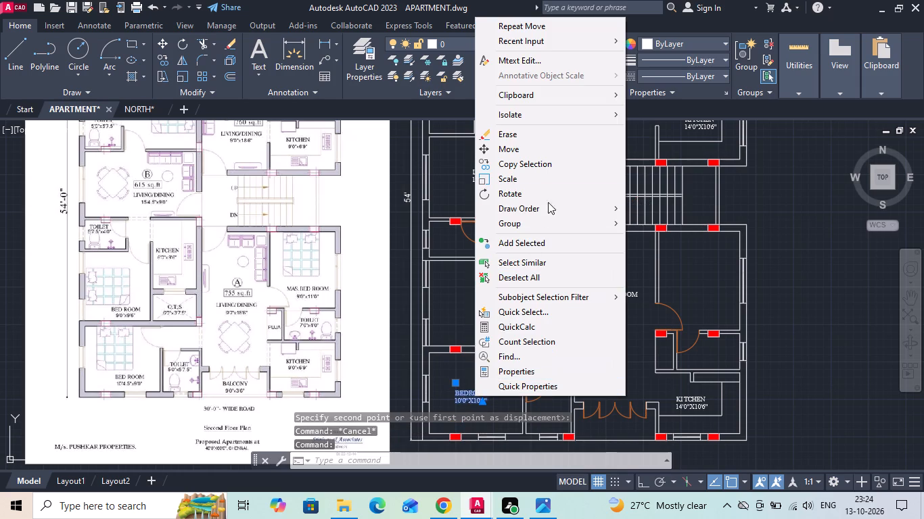
{"action": "left_click", "coordinate": [555, 171]}
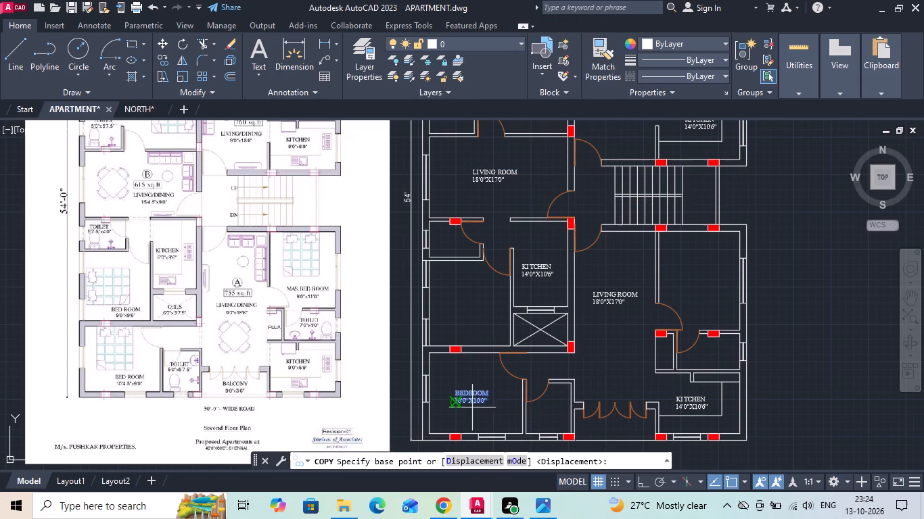
{"action": "left_click", "coordinate": [472, 407]}
{"action": "key", "text": "F8"}
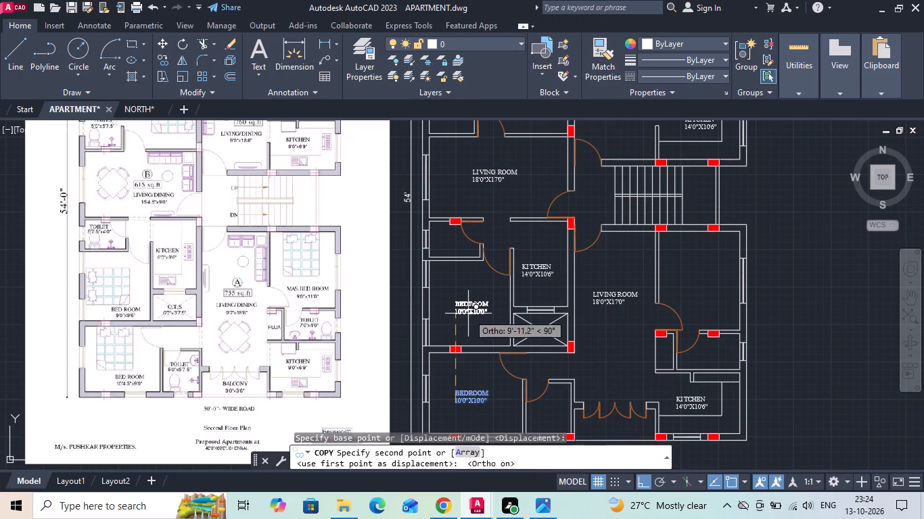
{"action": "left_click", "coordinate": [468, 312]}
{"action": "key", "text": "Escape"}
Copy the BEDROOM label beside unit B's kitchen straight up into the top-left bedroom of the plan.
{"action": "left_click", "coordinate": [468, 309]}
{"action": "right_click", "coordinate": [468, 309]}
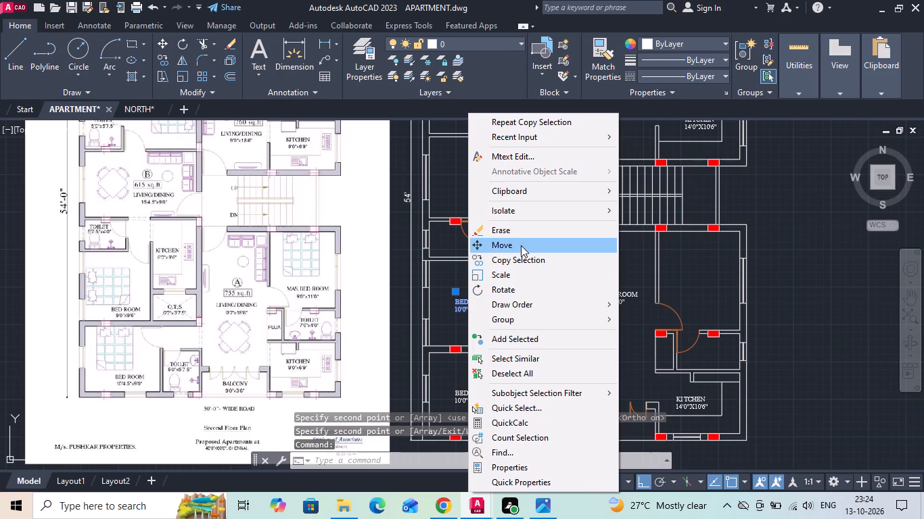
{"action": "left_click", "coordinate": [519, 262]}
{"action": "left_click", "coordinate": [462, 306]}
{"action": "middle_click_drag", "start_coordinate": [472, 272], "coordinate": [492, 374]}
{"action": "scroll", "coordinate": [494, 387], "scroll_direction": "down", "scroll_amount": 1}
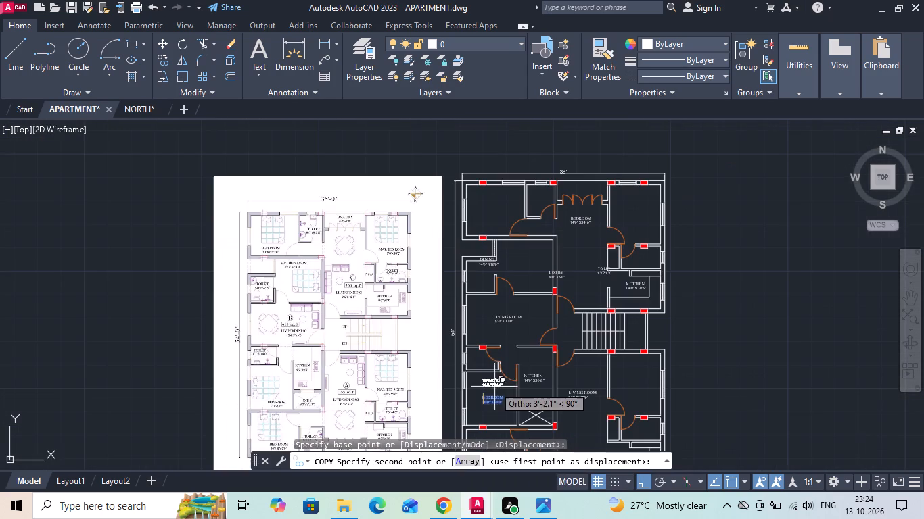
{"action": "scroll", "coordinate": [512, 231], "scroll_direction": "up", "scroll_amount": 2}
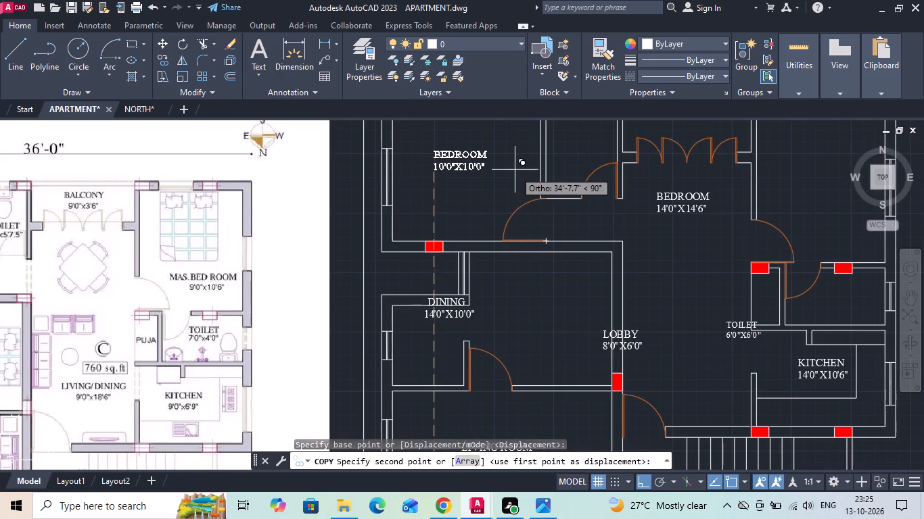
{"action": "left_click", "coordinate": [515, 164]}
{"action": "key", "text": "Escape"}
Move the top-left BEDROOM label slightly down toward the middle of its room.
{"action": "scroll", "coordinate": [500, 203], "scroll_direction": "down", "scroll_amount": 1}
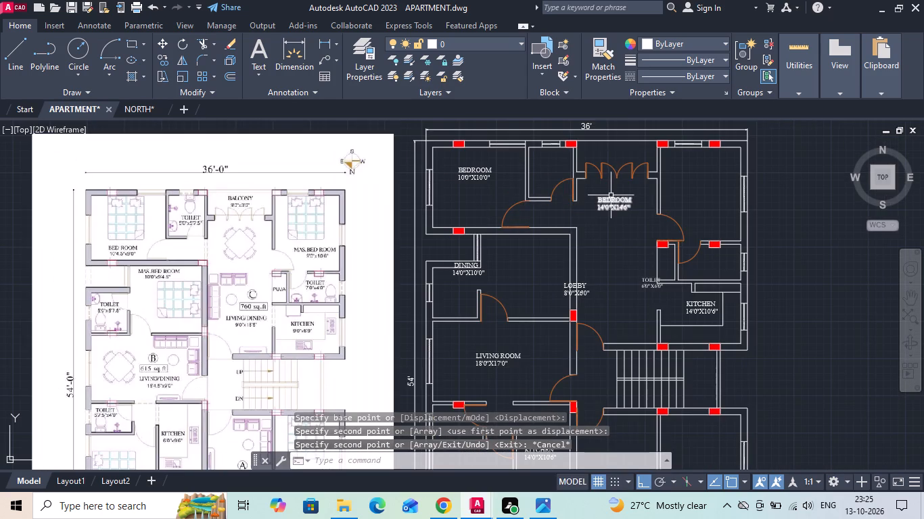
{"action": "left_click", "coordinate": [476, 168]}
{"action": "right_click", "coordinate": [475, 166]}
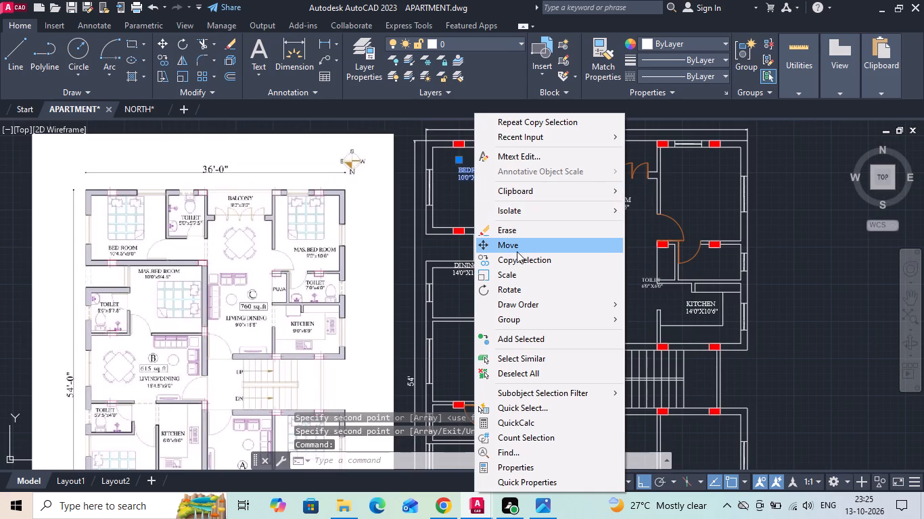
{"action": "left_click", "coordinate": [517, 251]}
{"action": "scroll", "coordinate": [465, 171], "scroll_direction": "up", "scroll_amount": 1}
{"action": "left_click", "coordinate": [471, 228]}
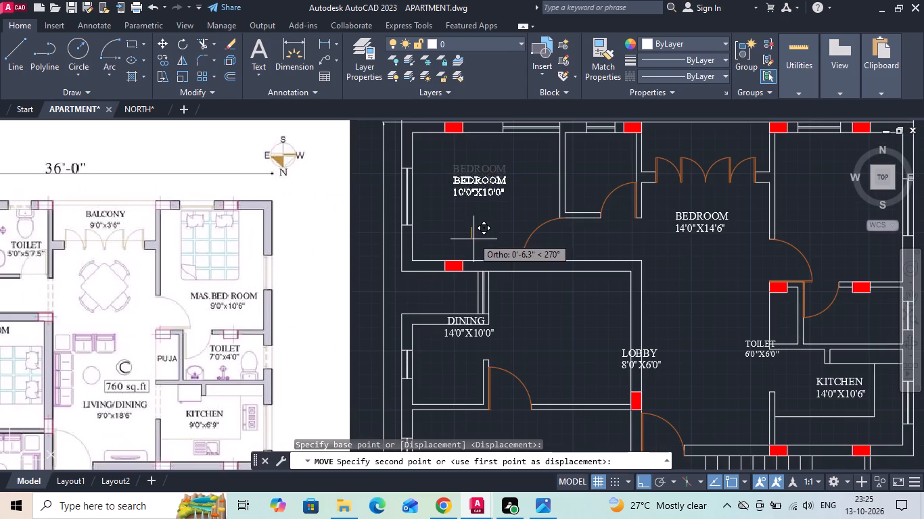
{"action": "left_click", "coordinate": [473, 239]}
Copy the top-left BEDROOM label horizontally into unit C's master bedroom at the plan's top-right corner.
{"action": "left_click", "coordinate": [480, 174]}
{"action": "right_click", "coordinate": [480, 174]}
{"action": "left_click", "coordinate": [452, 198]}
{"action": "right_click", "coordinate": [452, 198]}
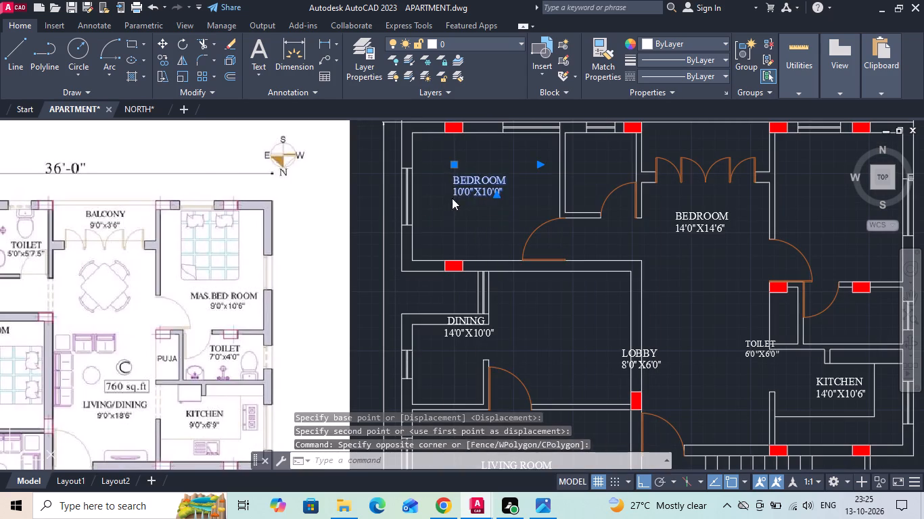
{"action": "left_click", "coordinate": [485, 265]}
{"action": "scroll", "coordinate": [463, 250], "scroll_direction": "down", "scroll_amount": 1}
{"action": "left_click", "coordinate": [476, 220]}
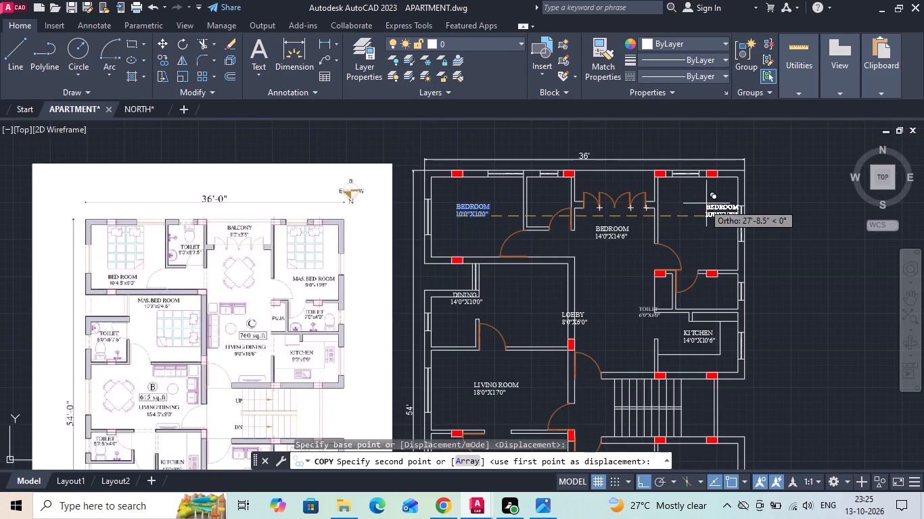
{"action": "scroll", "coordinate": [708, 204], "scroll_direction": "up", "scroll_amount": 2}
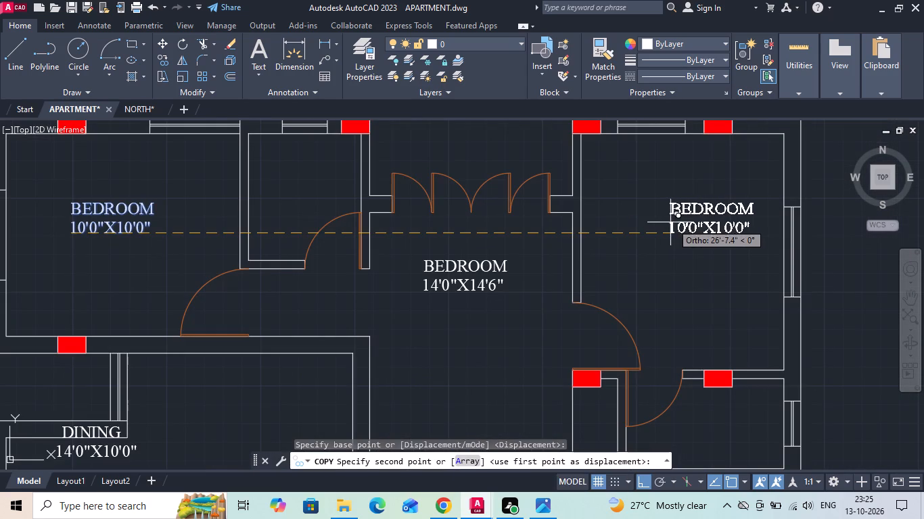
{"action": "left_click", "coordinate": [651, 208]}
{"action": "key", "text": "Escape"}
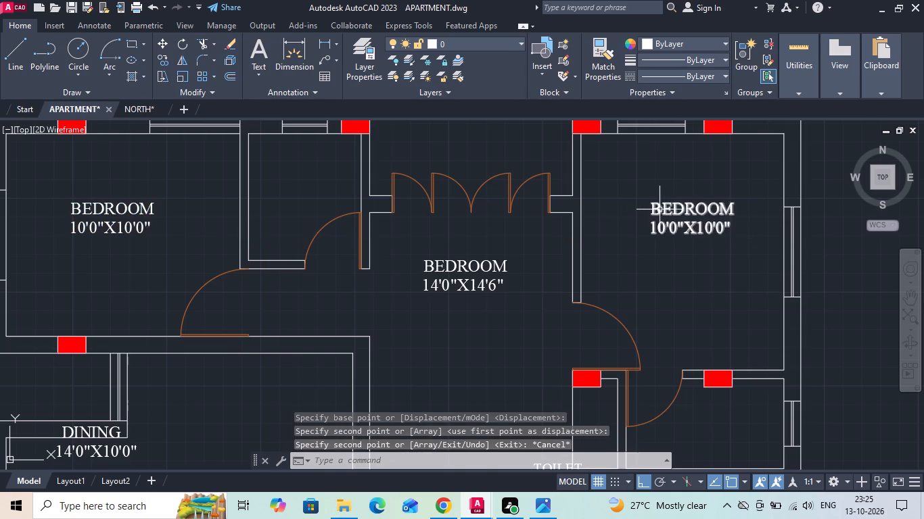
Copy unit C's master bedroom label straight down into unit A's master bedroom below the staircase.
{"action": "scroll", "coordinate": [660, 209], "scroll_direction": "down", "scroll_amount": 2}
{"action": "left_click", "coordinate": [660, 209]}
{"action": "right_click", "coordinate": [660, 209]}
{"action": "left_click", "coordinate": [693, 259]}
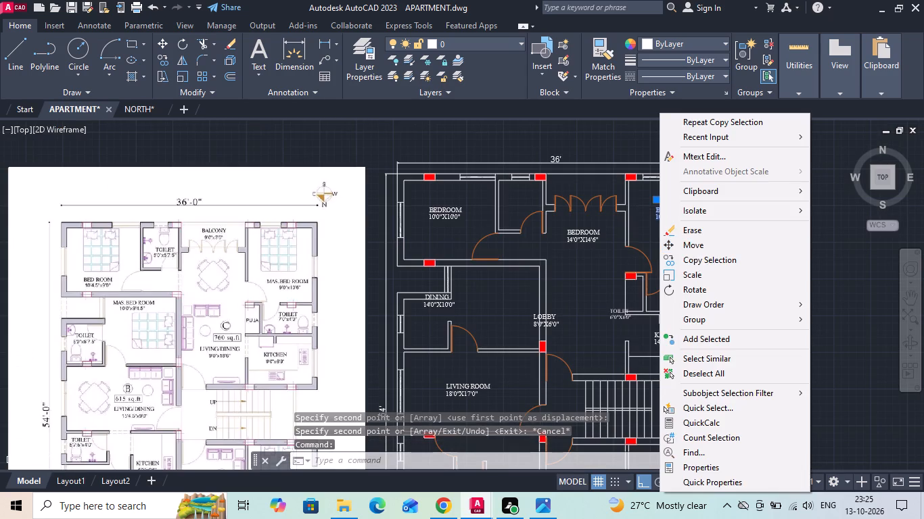
{"action": "left_click", "coordinate": [674, 219]}
{"action": "middle_click_drag", "start_coordinate": [655, 227], "coordinate": [655, 178]}
{"action": "scroll", "coordinate": [654, 168], "scroll_direction": "down", "scroll_amount": 1}
{"action": "scroll", "coordinate": [662, 319], "scroll_direction": "up", "scroll_amount": 1}
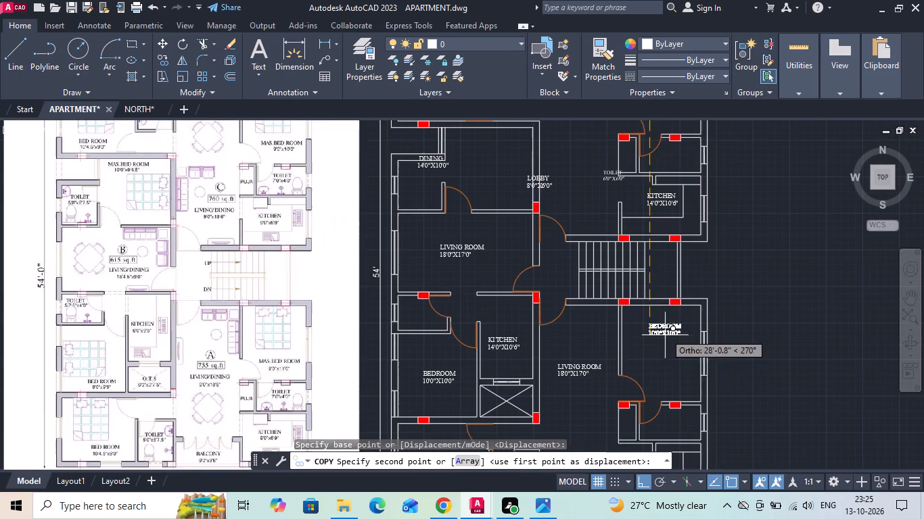
{"action": "left_click", "coordinate": [661, 364]}
With Ortho off, place further copies of the BEDROOM label in unit A's bottom balcony and unit C's top balcony.
{"action": "middle_click_drag", "start_coordinate": [660, 361], "coordinate": [656, 237]}
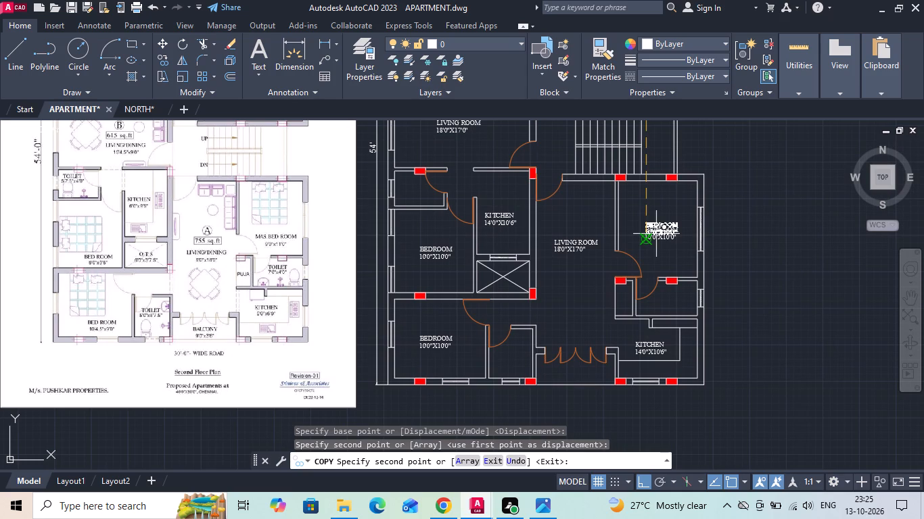
{"action": "left_click", "coordinate": [646, 487]}
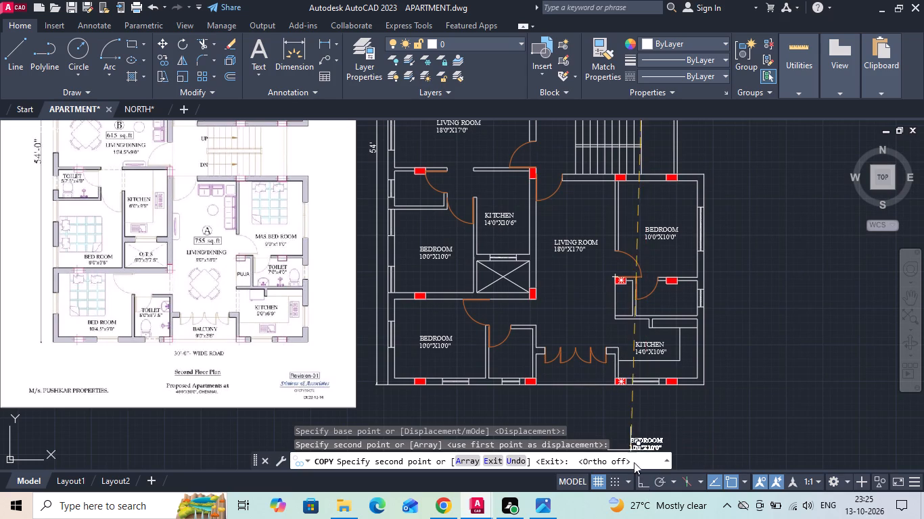
{"action": "scroll", "coordinate": [577, 397], "scroll_direction": "up", "scroll_amount": 2}
{"action": "left_click", "coordinate": [534, 350]}
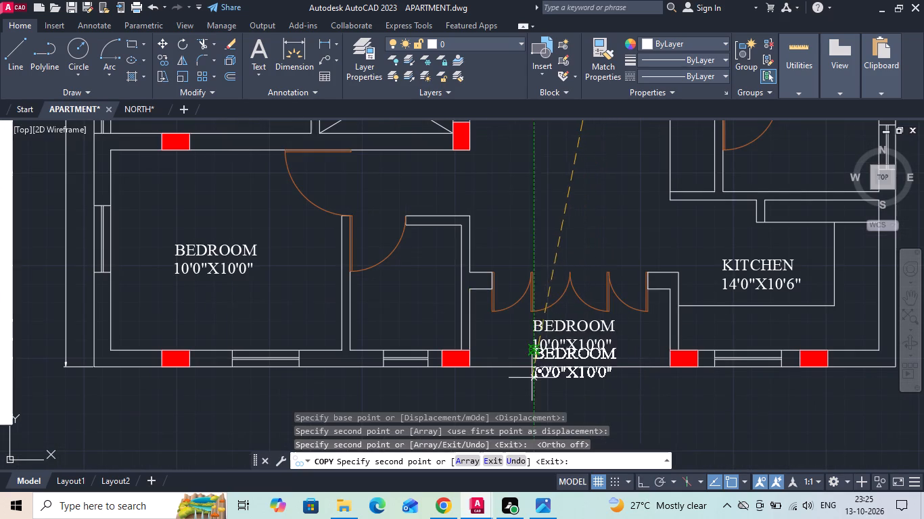
{"action": "scroll", "coordinate": [530, 388], "scroll_direction": "down", "scroll_amount": 2}
{"action": "middle_click_drag", "start_coordinate": [502, 228], "coordinate": [507, 411]}
{"action": "middle_click_drag", "start_coordinate": [528, 201], "coordinate": [526, 321]}
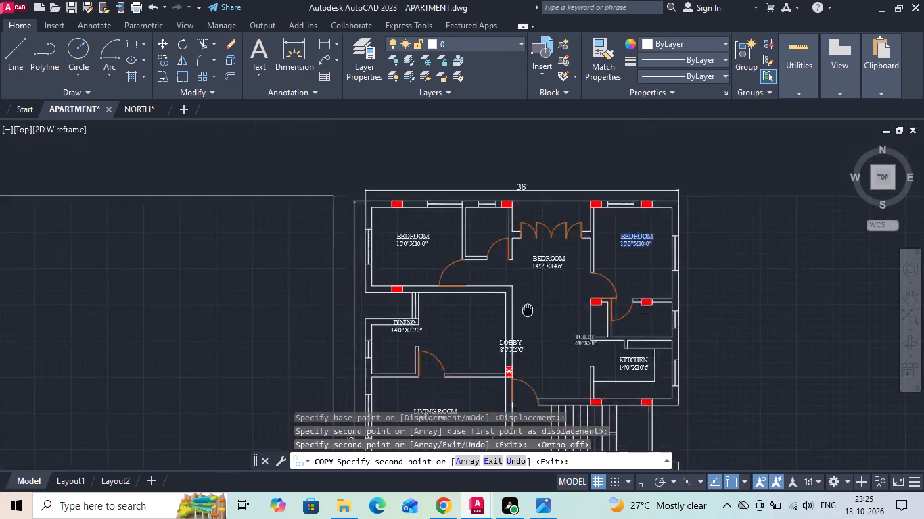
{"action": "middle_click_drag", "start_coordinate": [526, 321], "coordinate": [520, 343]}
{"action": "scroll", "coordinate": [519, 255], "scroll_direction": "up", "scroll_amount": 4}
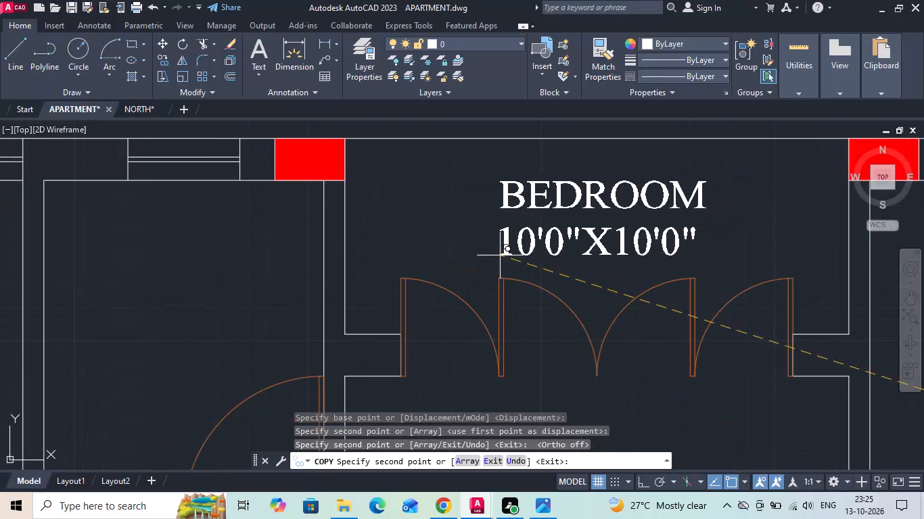
{"action": "left_click", "coordinate": [494, 255]}
{"action": "scroll", "coordinate": [500, 233], "scroll_direction": "down", "scroll_amount": 3}
{"action": "key", "text": "Escape"}
Erase the BEDROOM 14'0"X14'6" label from unit C's living/dining area.
{"action": "left_click", "coordinate": [507, 311]}
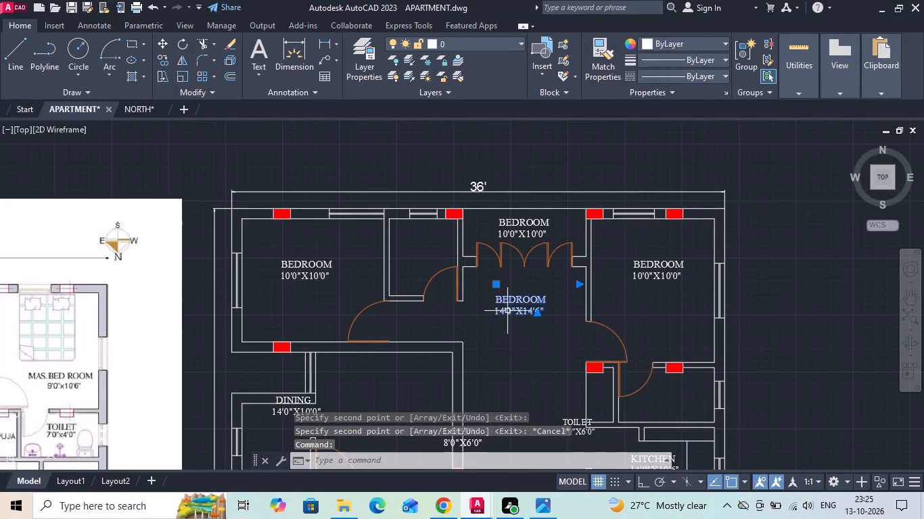
{"action": "key", "text": "Delete"}
{"action": "scroll", "coordinate": [543, 241], "scroll_direction": "down", "scroll_amount": 2}
{"action": "scroll", "coordinate": [534, 311], "scroll_direction": "up", "scroll_amount": 2}
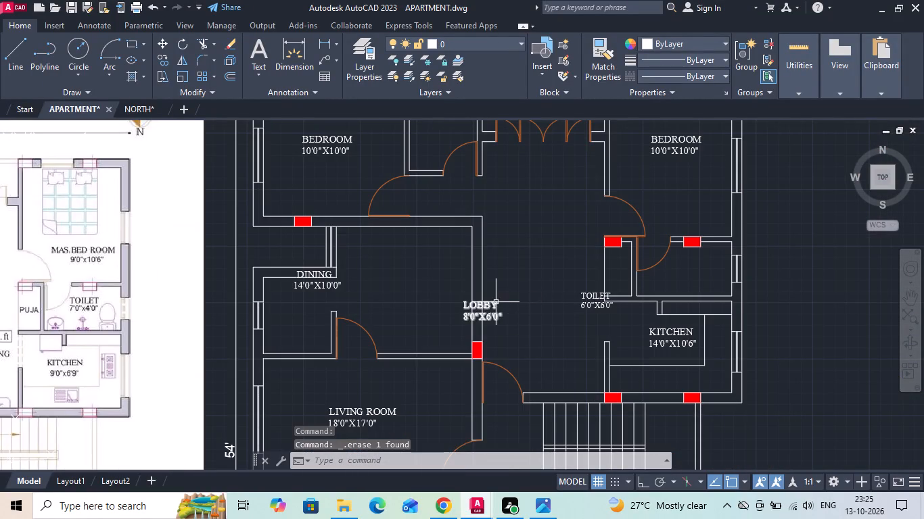
Erase the LOBBY 8'0"X6'0" label beside unit C's entrance.
{"action": "left_click", "coordinate": [493, 302]}
{"action": "key", "text": "Delete"}
Move the TOILET 6'0"X6'0" label from unit C's living area into the toilet above unit C's kitchen.
{"action": "left_click", "coordinate": [587, 307]}
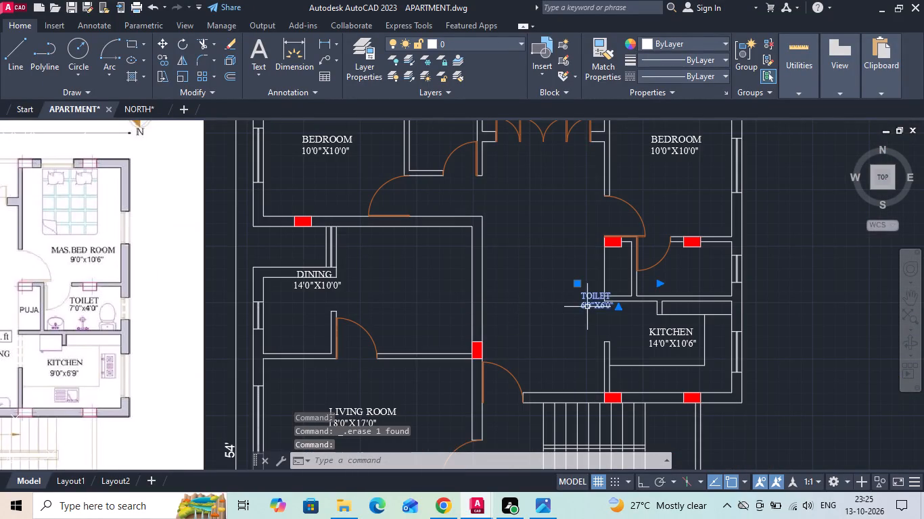
{"action": "right_click", "coordinate": [587, 307]}
{"action": "left_click", "coordinate": [628, 251]}
{"action": "left_click_drag", "start_coordinate": [608, 345], "coordinate": [615, 338]}
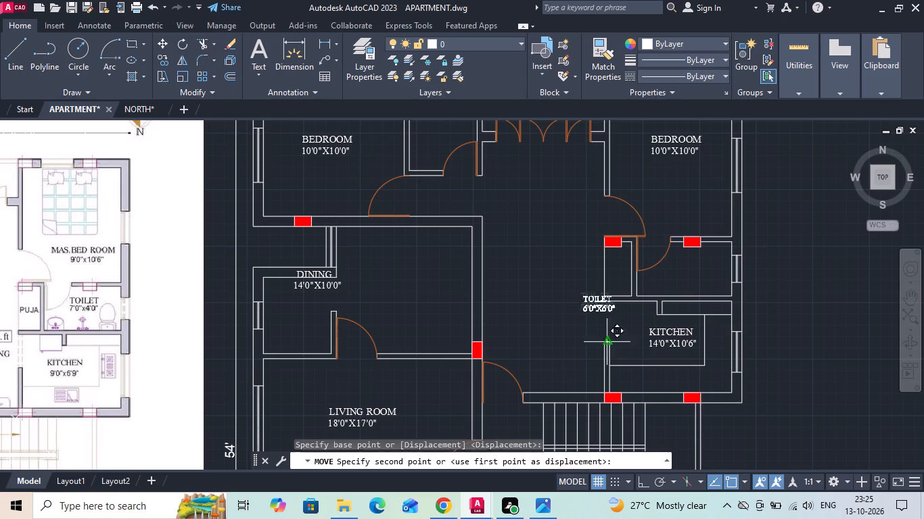
{"action": "left_click_drag", "start_coordinate": [615, 338], "coordinate": [623, 331]}
{"action": "scroll", "coordinate": [681, 312], "scroll_direction": "up", "scroll_amount": 1}
{"action": "left_click", "coordinate": [700, 316]}
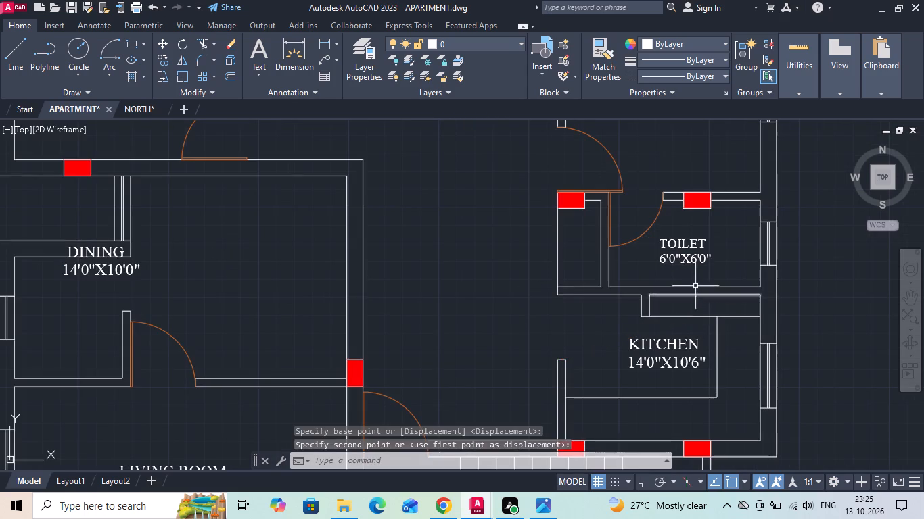
Copy the TOILET label into unit C's toilet beside the top-left bedroom and unit B's toilet below its living room.
{"action": "left_click", "coordinate": [686, 253]}
{"action": "right_click", "coordinate": [686, 253]}
{"action": "left_click", "coordinate": [714, 262]}
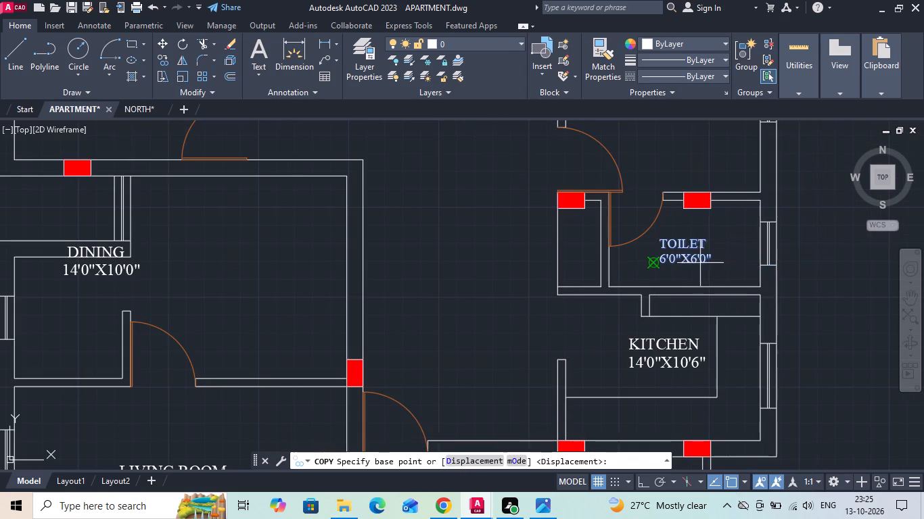
{"action": "left_click", "coordinate": [700, 263]}
{"action": "scroll", "coordinate": [630, 337], "scroll_direction": "down", "scroll_amount": 2}
{"action": "scroll", "coordinate": [458, 203], "scroll_direction": "up", "scroll_amount": 3}
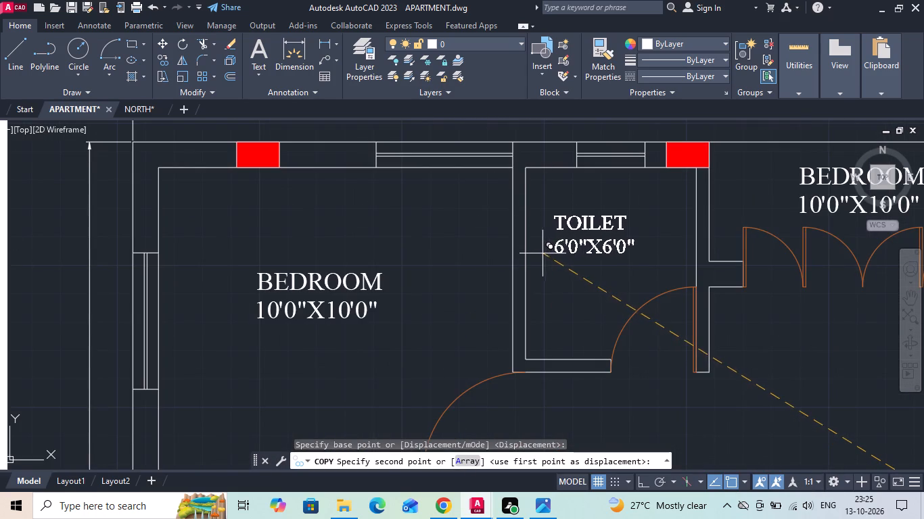
{"action": "left_click", "coordinate": [559, 261]}
{"action": "scroll", "coordinate": [498, 208], "scroll_direction": "down", "scroll_amount": 4}
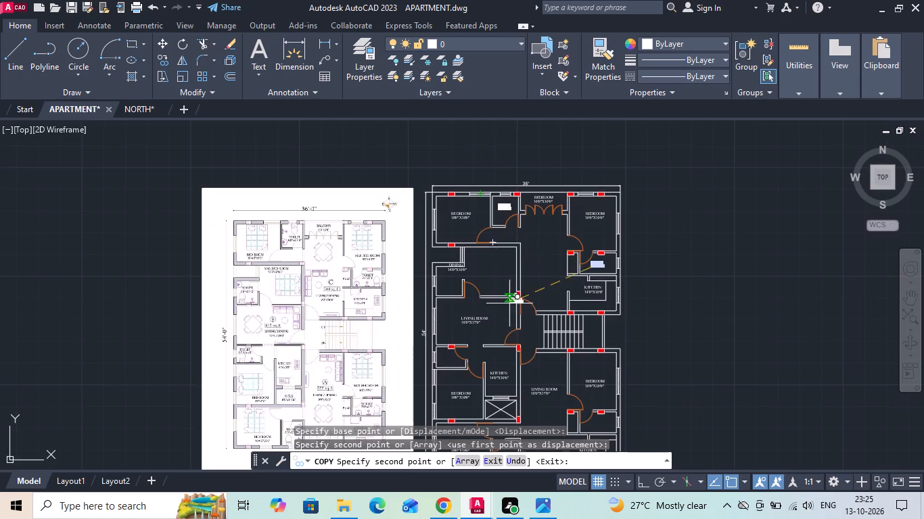
{"action": "scroll", "coordinate": [509, 303], "scroll_direction": "up", "scroll_amount": 2}
{"action": "scroll", "coordinate": [504, 222], "scroll_direction": "down", "scroll_amount": 1}
{"action": "middle_click_drag", "start_coordinate": [515, 322], "coordinate": [514, 311]}
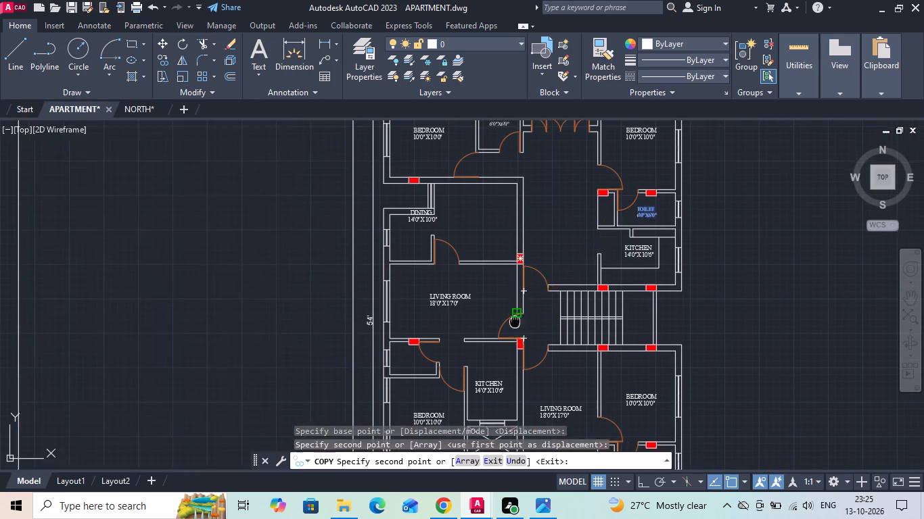
{"action": "middle_click_drag", "start_coordinate": [514, 311], "coordinate": [505, 201]}
{"action": "scroll", "coordinate": [430, 250], "scroll_direction": "up", "scroll_amount": 2}
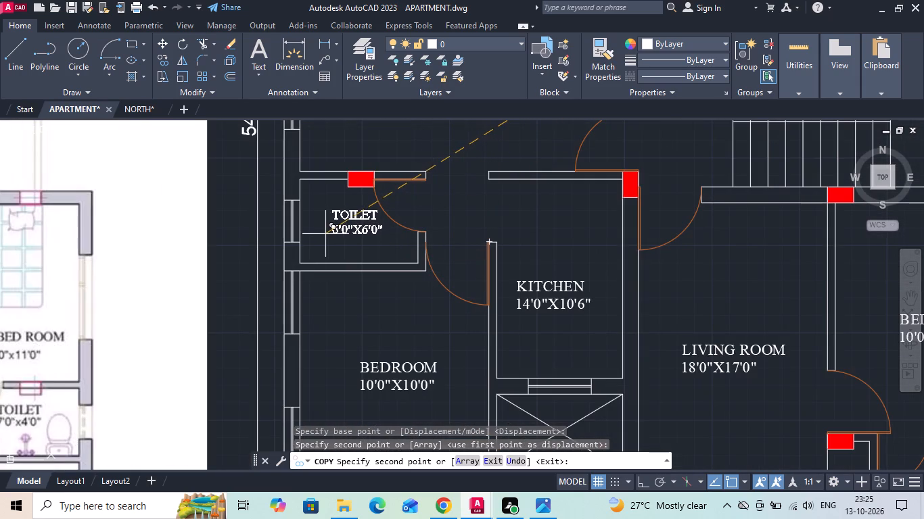
{"action": "left_click", "coordinate": [327, 236]}
Place further TOILET copies in the bottom bedroom's toilet, the crossed shaft below unit B's kitchen, and unit A's toilet above its kitchen.
{"action": "scroll", "coordinate": [322, 230], "scroll_direction": "down", "scroll_amount": 2}
{"action": "middle_click_drag", "start_coordinate": [396, 348], "coordinate": [403, 240]}
{"action": "scroll", "coordinate": [407, 271], "scroll_direction": "up", "scroll_amount": 3}
{"action": "left_click", "coordinate": [436, 317]}
{"action": "scroll", "coordinate": [438, 335], "scroll_direction": "down", "scroll_amount": 2}
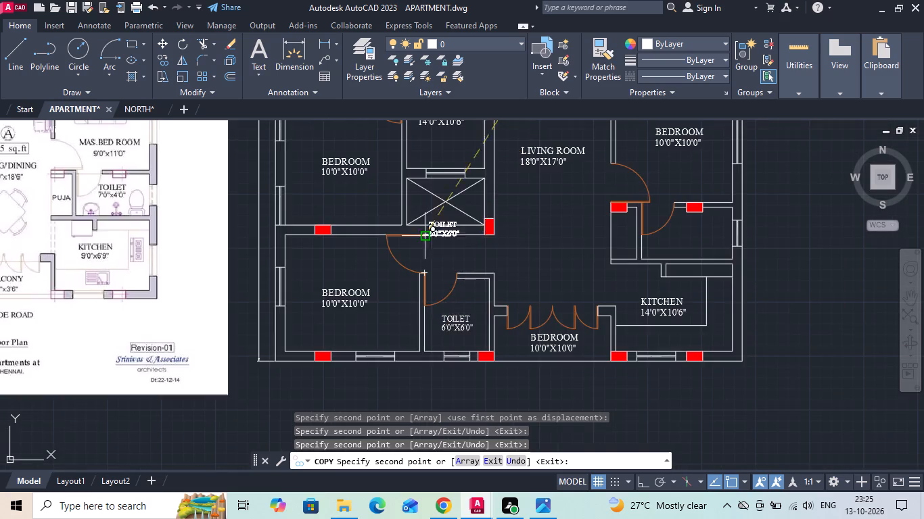
{"action": "scroll", "coordinate": [417, 199], "scroll_direction": "up", "scroll_amount": 3}
{"action": "left_click", "coordinate": [447, 233]}
{"action": "scroll", "coordinate": [382, 250], "scroll_direction": "down", "scroll_amount": 3}
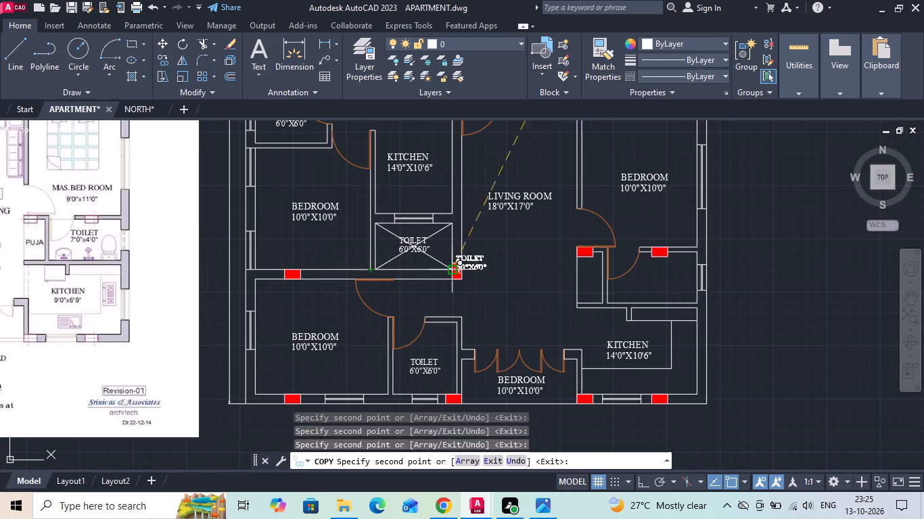
{"action": "left_click", "coordinate": [640, 286]}
{"action": "scroll", "coordinate": [596, 339], "scroll_direction": "down", "scroll_amount": 2}
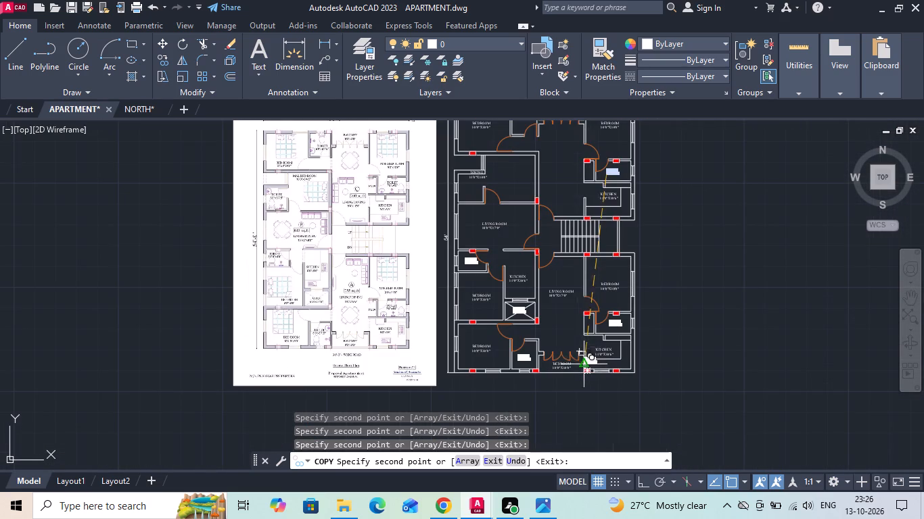
{"action": "middle_click_drag", "start_coordinate": [554, 209], "coordinate": [551, 274]}
{"action": "scroll", "coordinate": [479, 238], "scroll_direction": "up", "scroll_amount": 1}
{"action": "key", "text": "Escape"}
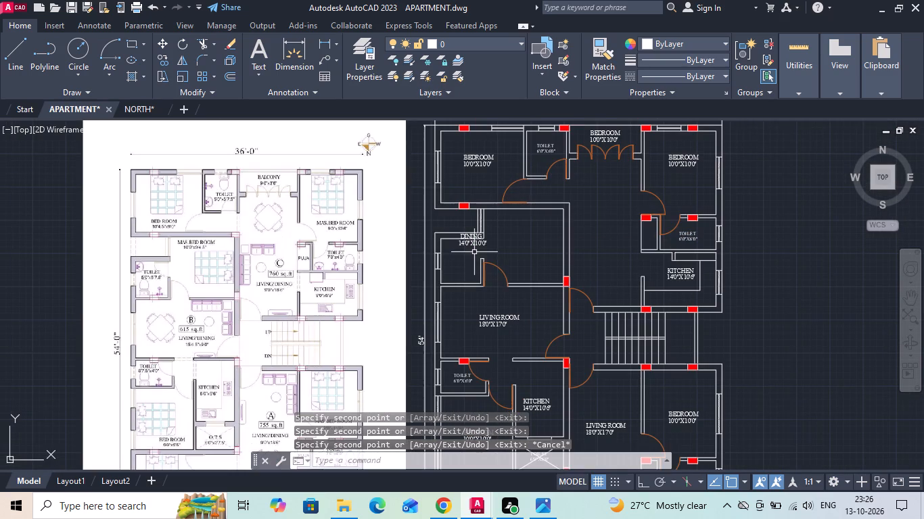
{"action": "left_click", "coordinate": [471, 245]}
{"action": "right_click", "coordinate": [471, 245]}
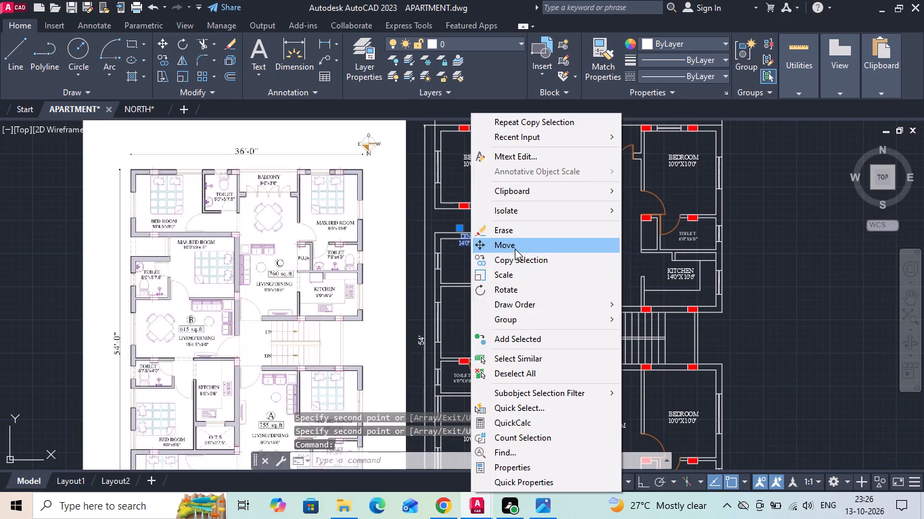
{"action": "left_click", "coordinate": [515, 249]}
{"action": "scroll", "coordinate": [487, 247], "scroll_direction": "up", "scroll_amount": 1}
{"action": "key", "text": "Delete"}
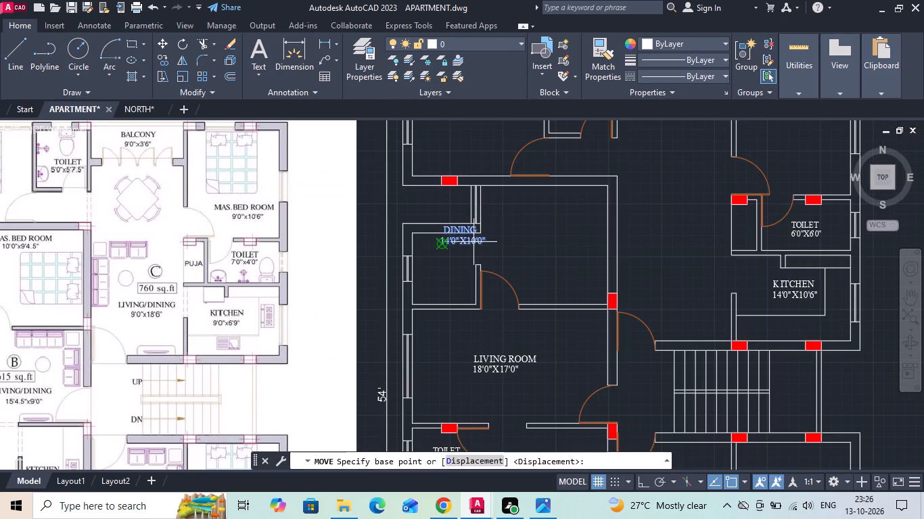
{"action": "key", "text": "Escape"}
Erase the DINING 14'0"X10'0" label from unit B's upper rooms.
{"action": "left_click", "coordinate": [459, 246]}
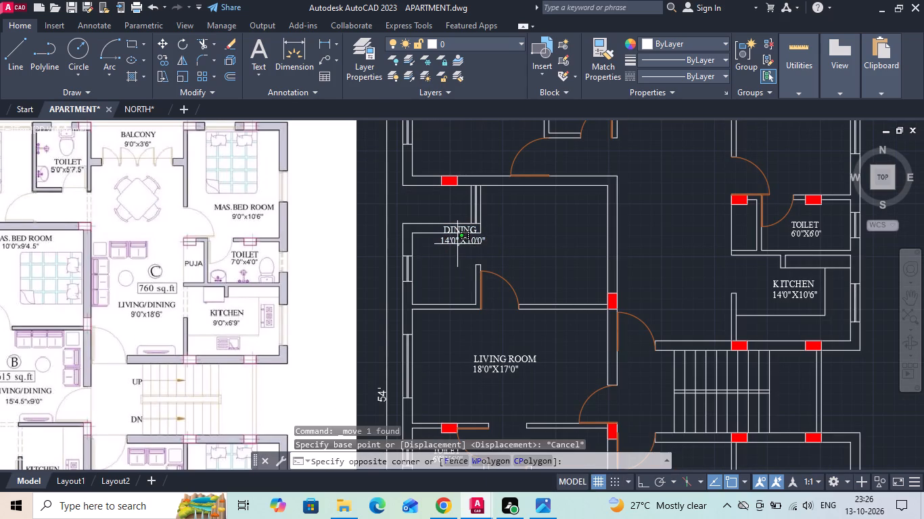
{"action": "left_click", "coordinate": [455, 241]}
{"action": "key", "text": "Delete"}
Copy unit B's LIVING ROOM 18'0"X17'0" label into unit C's living/dining area.
{"action": "left_click", "coordinate": [502, 364]}
{"action": "right_click", "coordinate": [502, 364]}
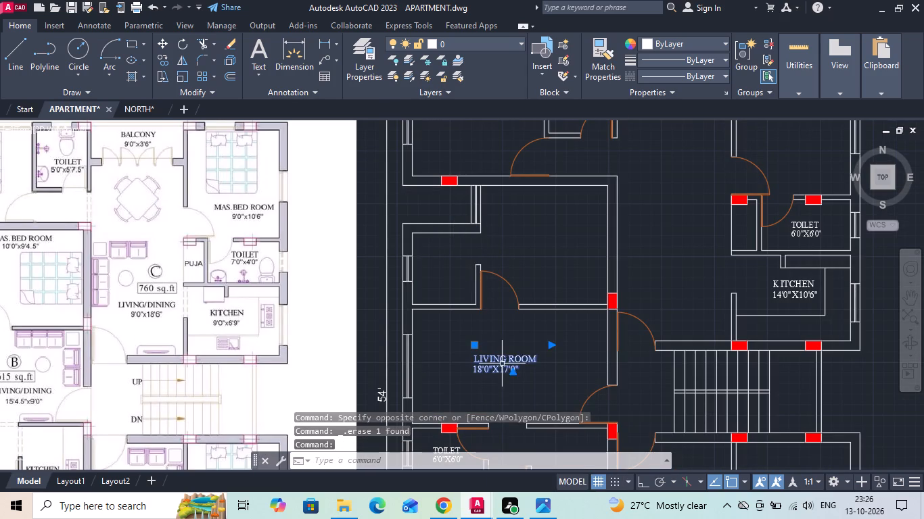
{"action": "left_click", "coordinate": [542, 255]}
{"action": "left_click_drag", "start_coordinate": [516, 368], "coordinate": [519, 357]}
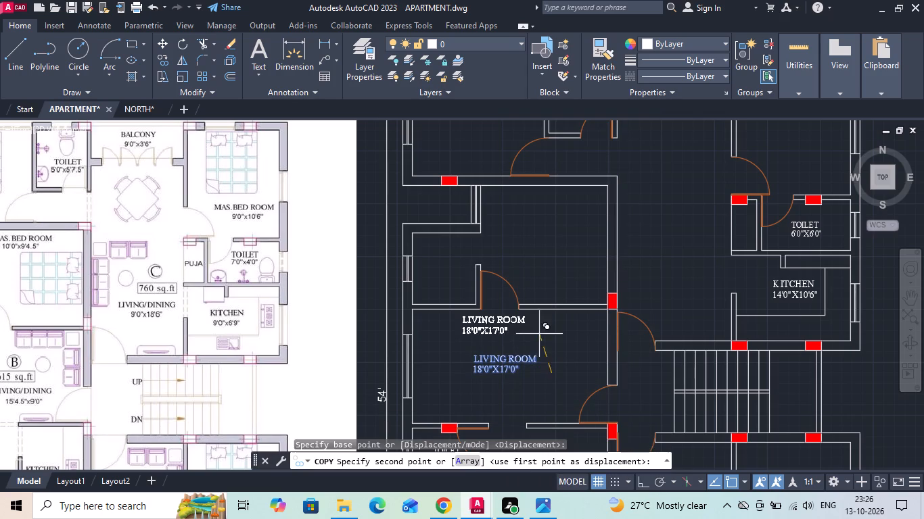
{"action": "left_click", "coordinate": [722, 261]}
{"action": "key", "text": "Escape"}
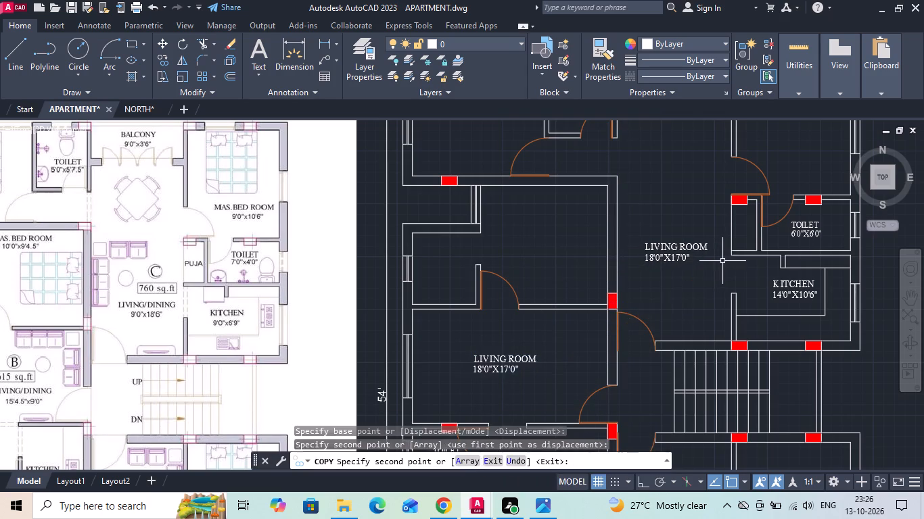
Copy the TOILET label and door of unit B's lower toilet to the door opening of unit B's upper toilet.
{"action": "scroll", "coordinate": [723, 261], "scroll_direction": "down", "scroll_amount": 1}
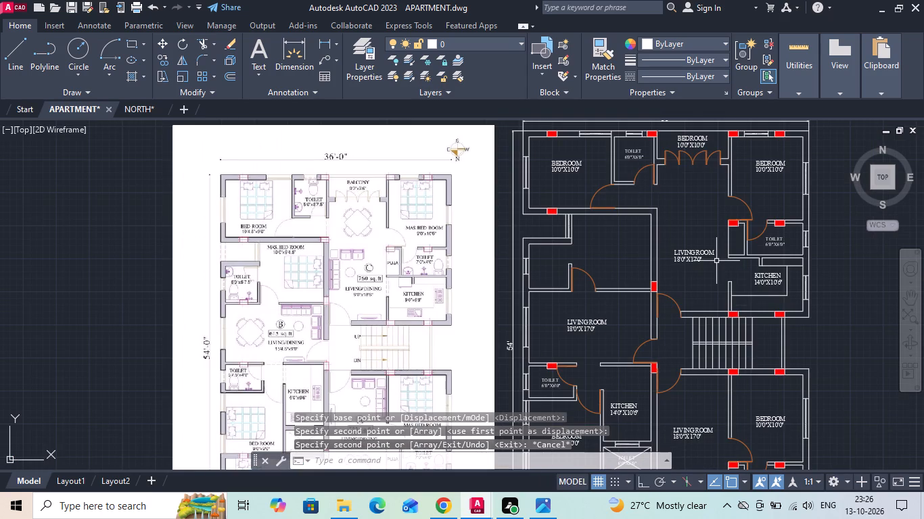
{"action": "scroll", "coordinate": [555, 382], "scroll_direction": "up", "scroll_amount": 2}
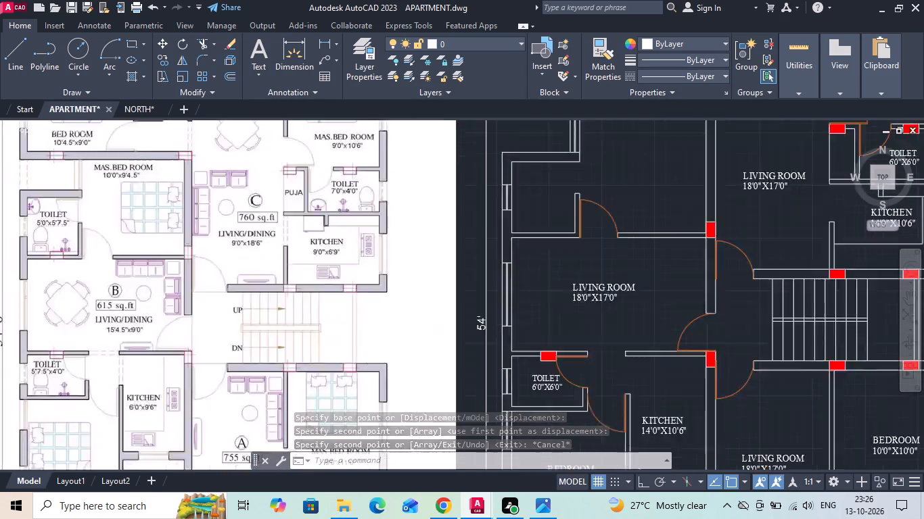
{"action": "left_click_drag", "start_coordinate": [576, 366], "coordinate": [556, 374]}
{"action": "left_click", "coordinate": [526, 383]}
{"action": "right_click", "coordinate": [525, 375]}
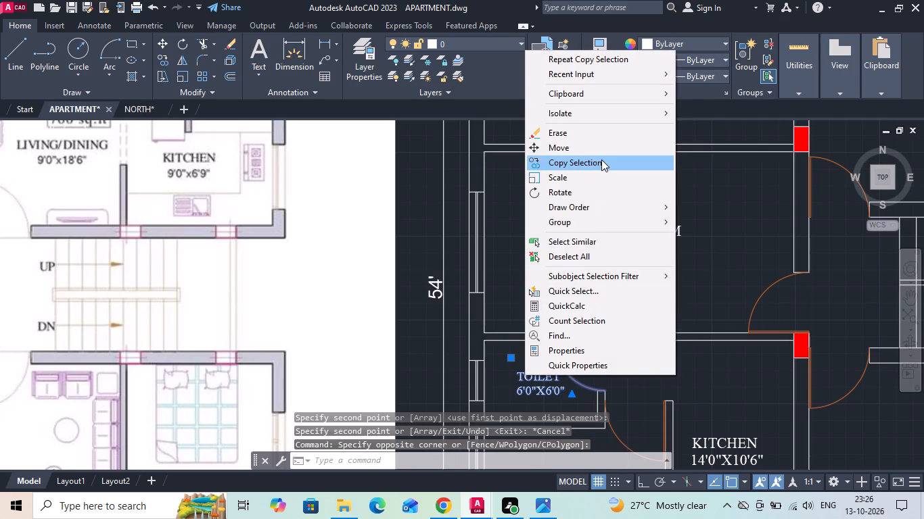
{"action": "left_click", "coordinate": [601, 159]}
{"action": "scroll", "coordinate": [617, 378], "scroll_direction": "up", "scroll_amount": 2}
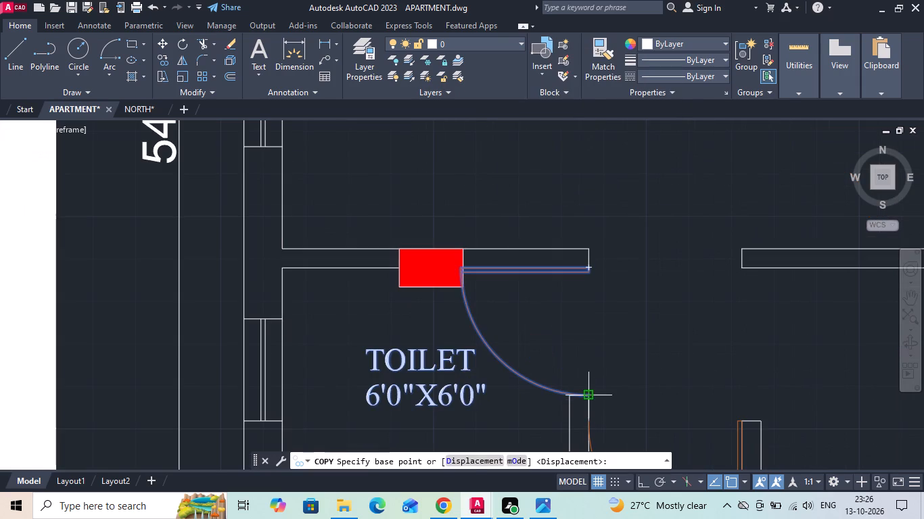
{"action": "left_click", "coordinate": [588, 398]}
{"action": "scroll", "coordinate": [583, 404], "scroll_direction": "down", "scroll_amount": 3}
{"action": "scroll", "coordinate": [571, 197], "scroll_direction": "up", "scroll_amount": 2}
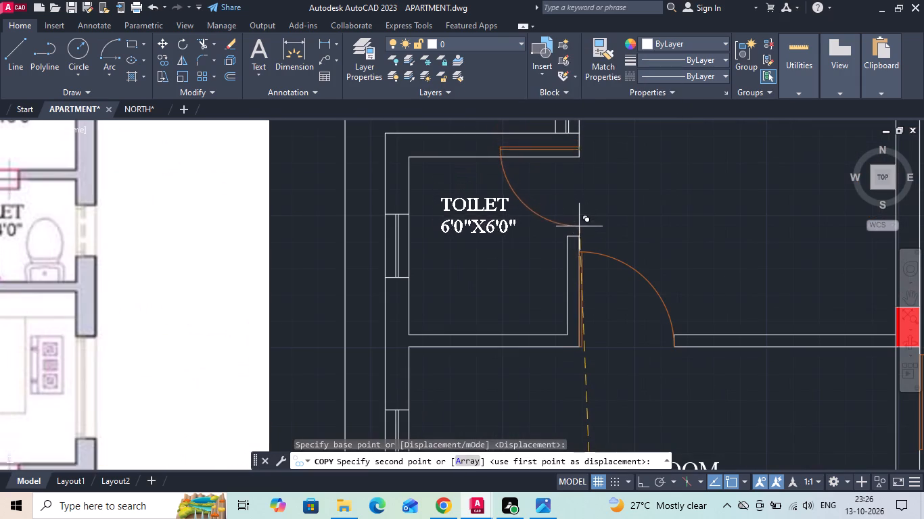
{"action": "left_click", "coordinate": [580, 232]}
{"action": "scroll", "coordinate": [592, 295], "scroll_direction": "down", "scroll_amount": 2}
{"action": "key", "text": "Escape"}
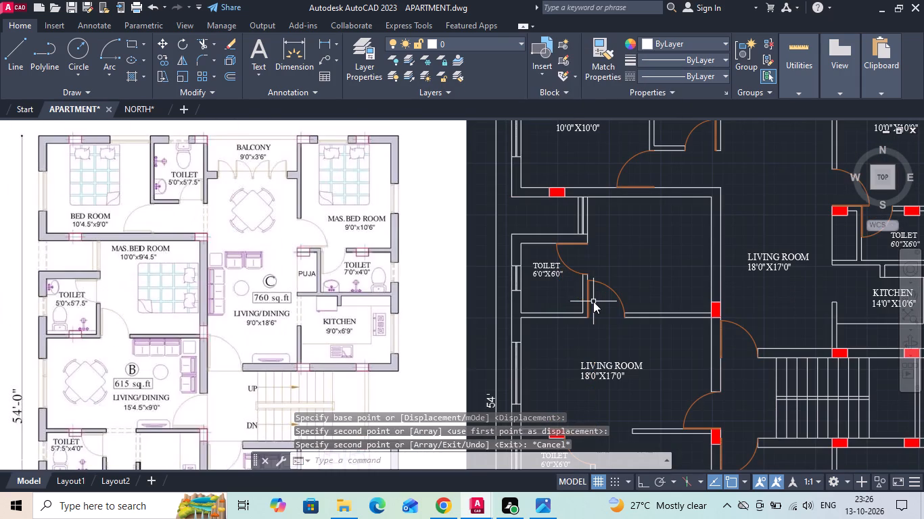
Copy the BEDROOM 10'0"X10'0" label from unit C's master bedroom into unit B's master bedroom.
{"action": "scroll", "coordinate": [507, 272], "scroll_direction": "down", "scroll_amount": 2}
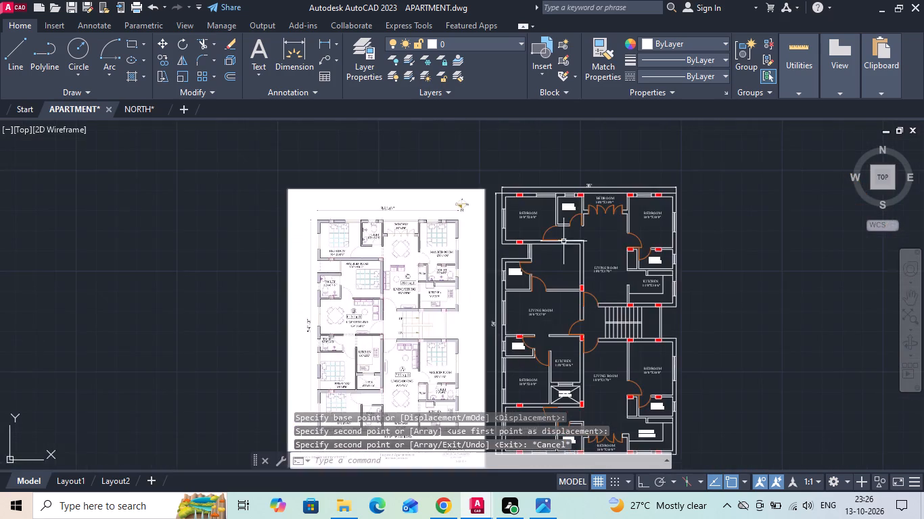
{"action": "scroll", "coordinate": [660, 217], "scroll_direction": "up", "scroll_amount": 2}
{"action": "left_click", "coordinate": [655, 217]}
{"action": "right_click", "coordinate": [655, 217]}
{"action": "left_click", "coordinate": [679, 263]}
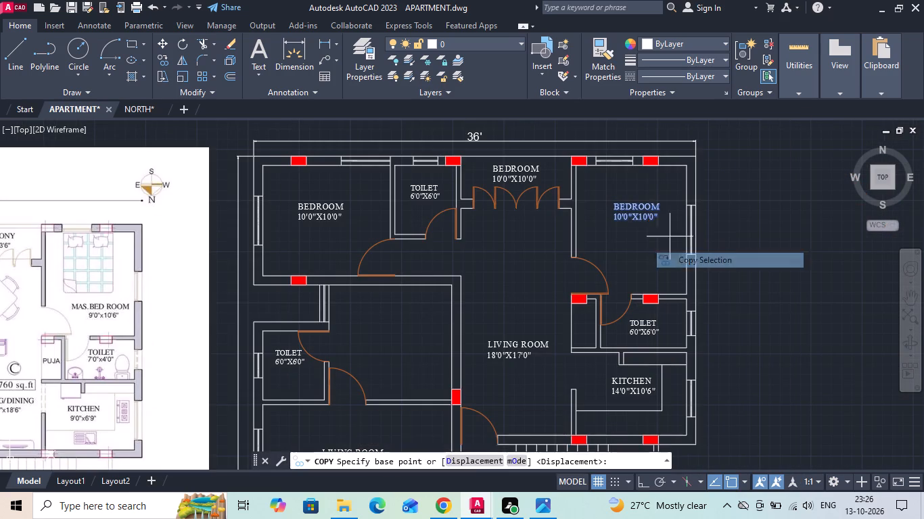
{"action": "left_click_drag", "start_coordinate": [650, 224], "coordinate": [641, 230]}
{"action": "left_click", "coordinate": [375, 342]}
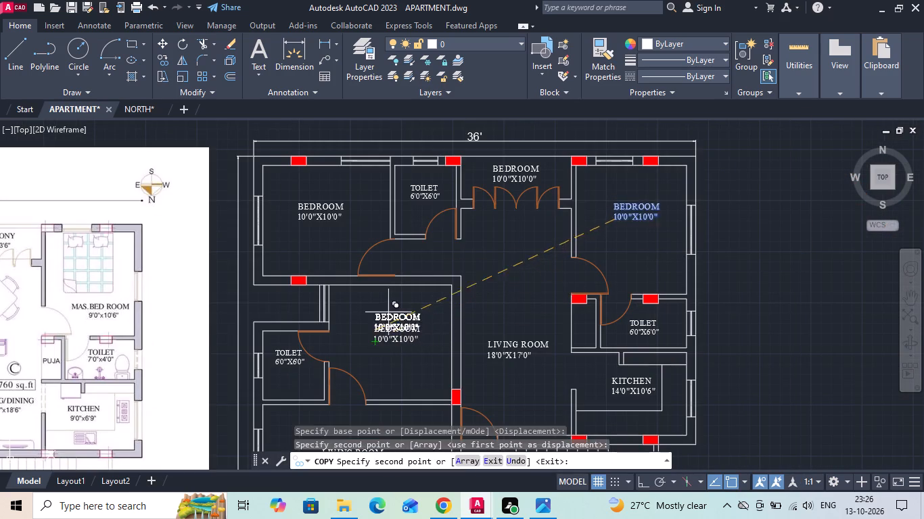
{"action": "scroll", "coordinate": [492, 251], "scroll_direction": "down", "scroll_amount": 1}
{"action": "key", "text": "Escape"}
Copy the TOILET label from unit C's right-hand toilet to the open area above unit C's LIVING ROOM label.
{"action": "scroll", "coordinate": [553, 217], "scroll_direction": "down", "scroll_amount": 1}
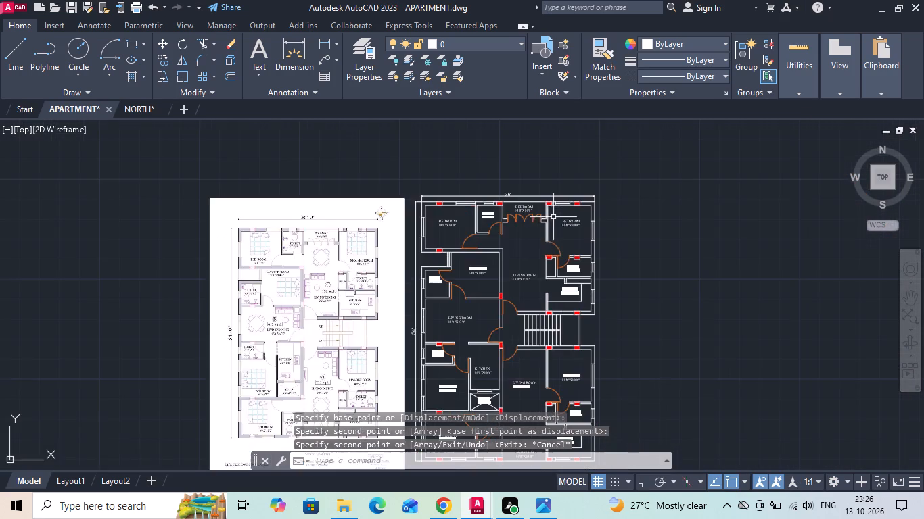
{"action": "scroll", "coordinate": [505, 360], "scroll_direction": "up", "scroll_amount": 1}
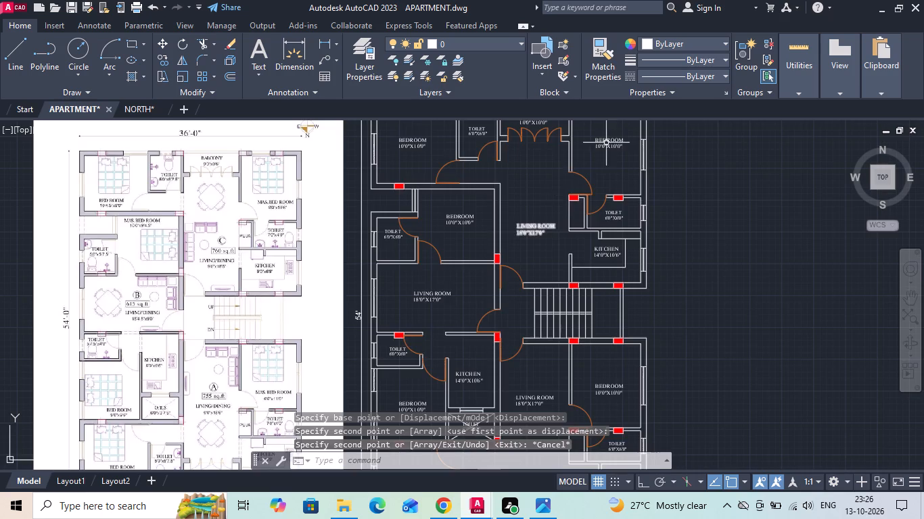
{"action": "scroll", "coordinate": [607, 142], "scroll_direction": "up", "scroll_amount": 2}
{"action": "left_click", "coordinate": [617, 312]}
{"action": "right_click", "coordinate": [617, 312]}
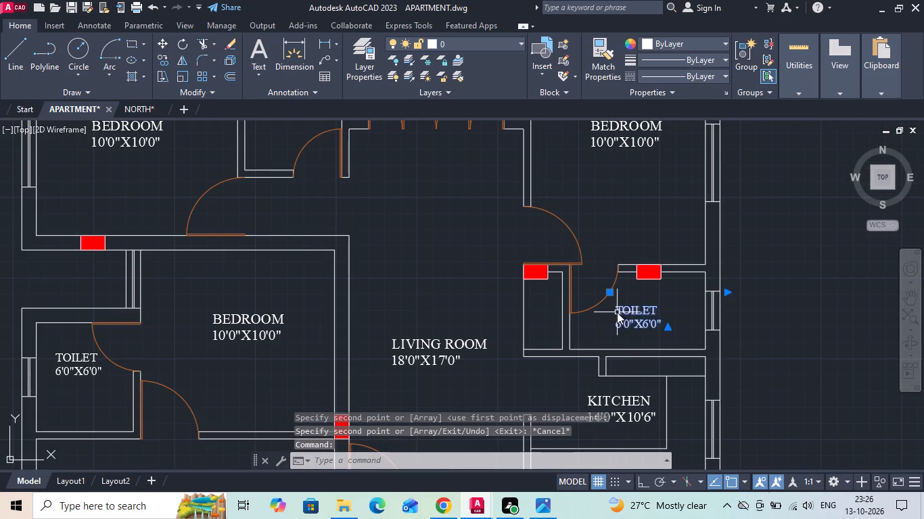
{"action": "left_click", "coordinate": [676, 259]}
{"action": "scroll", "coordinate": [622, 321], "scroll_direction": "up", "scroll_amount": 1}
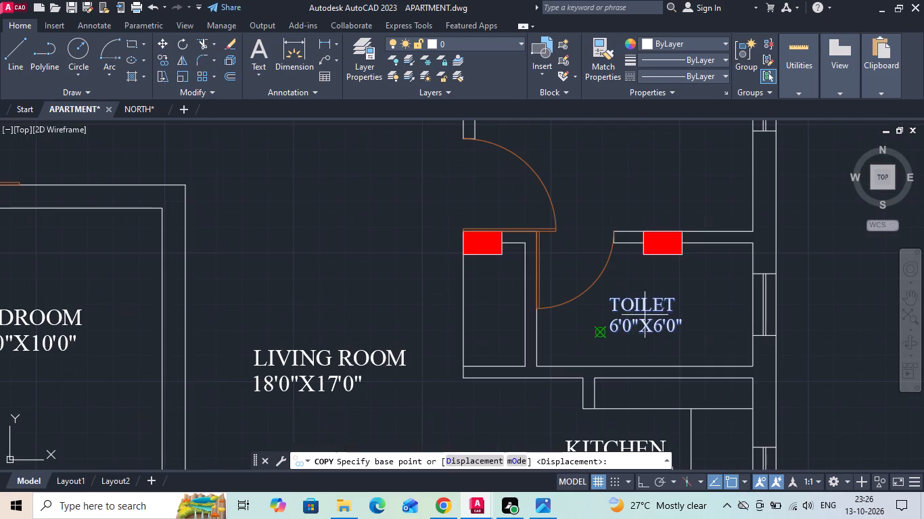
{"action": "left_click_drag", "start_coordinate": [651, 310], "coordinate": [645, 306]}
{"action": "left_click", "coordinate": [350, 291]}
{"action": "key", "text": "Escape"}
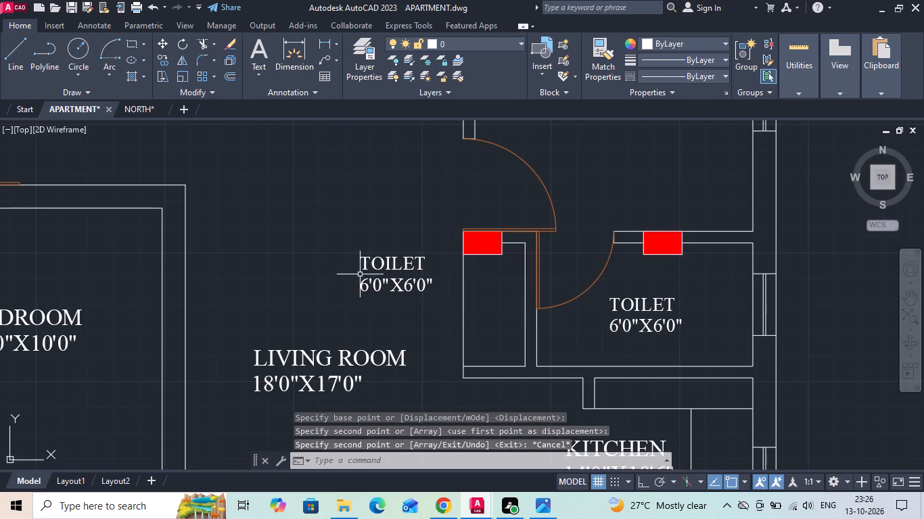
Replace the copied TOILET label's text with PUJA and remove its size line.
{"action": "double_click", "coordinate": [367, 270]}
{"action": "left_click_drag", "start_coordinate": [436, 282], "coordinate": [294, 285]}
{"action": "key", "text": "BackSpace"}
{"action": "left_click_drag", "start_coordinate": [446, 262], "coordinate": [335, 263]}
{"action": "key", "text": "BackSpace"}
{"action": "key", "text": "p"}
{"action": "type", "text": "UJ"}
{"action": "key", "text": "a"}
{"action": "left_click", "coordinate": [370, 295]}
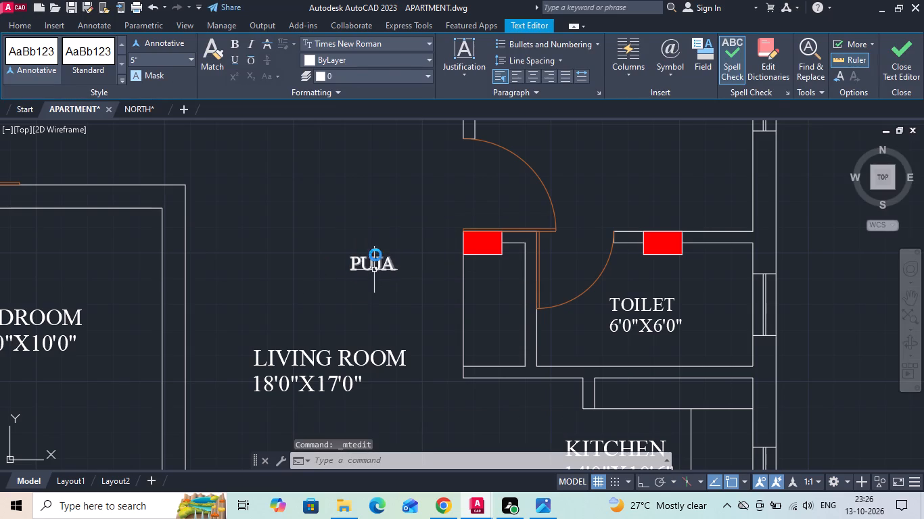
Move the PUJA label from unit C's living room into the small room beside unit C's right-hand toilet.
{"action": "left_click", "coordinate": [375, 255]}
{"action": "right_click", "coordinate": [375, 253]}
{"action": "left_click", "coordinate": [365, 266]}
{"action": "right_click", "coordinate": [365, 266]}
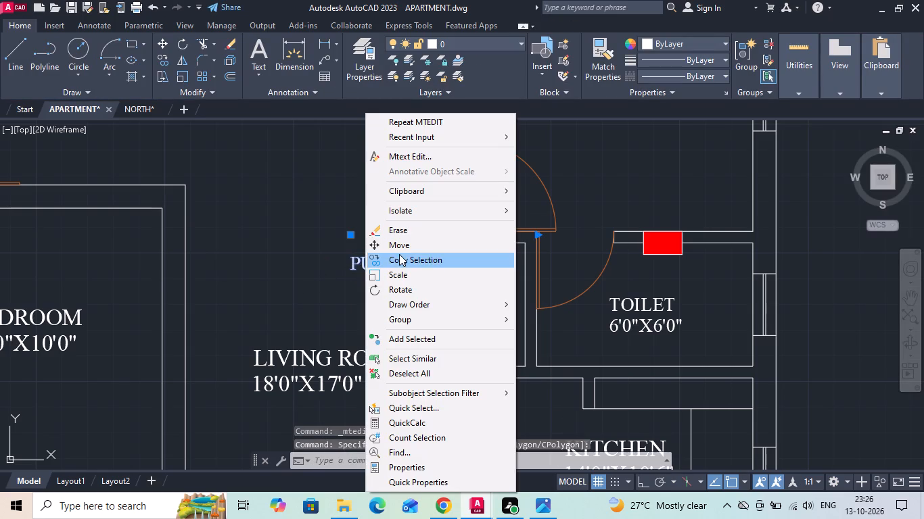
{"action": "left_click", "coordinate": [399, 247]}
{"action": "left_click", "coordinate": [382, 265]}
{"action": "scroll", "coordinate": [502, 302], "scroll_direction": "up", "scroll_amount": 1}
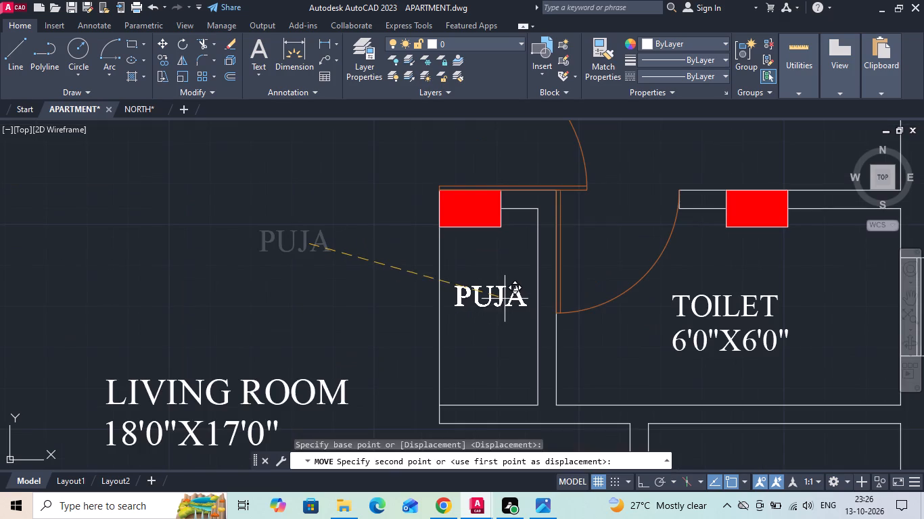
{"action": "left_click", "coordinate": [507, 308]}
Copy unit C's PUJA label straight down with Ortho on into the matching small room of unit A.
{"action": "left_click", "coordinate": [507, 308]}
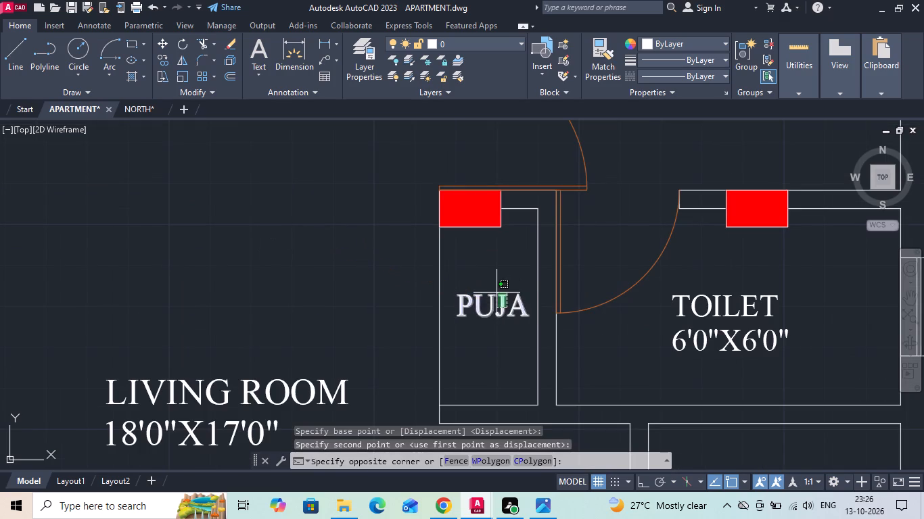
{"action": "left_click", "coordinate": [496, 293]}
{"action": "right_click", "coordinate": [496, 293]}
{"action": "left_click", "coordinate": [527, 264]}
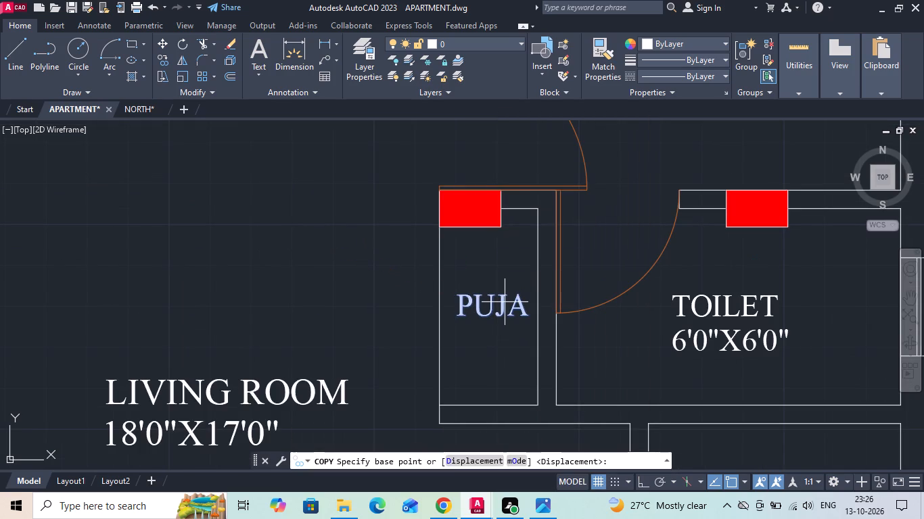
{"action": "key", "text": "F8"}
{"action": "left_click", "coordinate": [505, 302]}
{"action": "scroll", "coordinate": [472, 247], "scroll_direction": "down", "scroll_amount": 4}
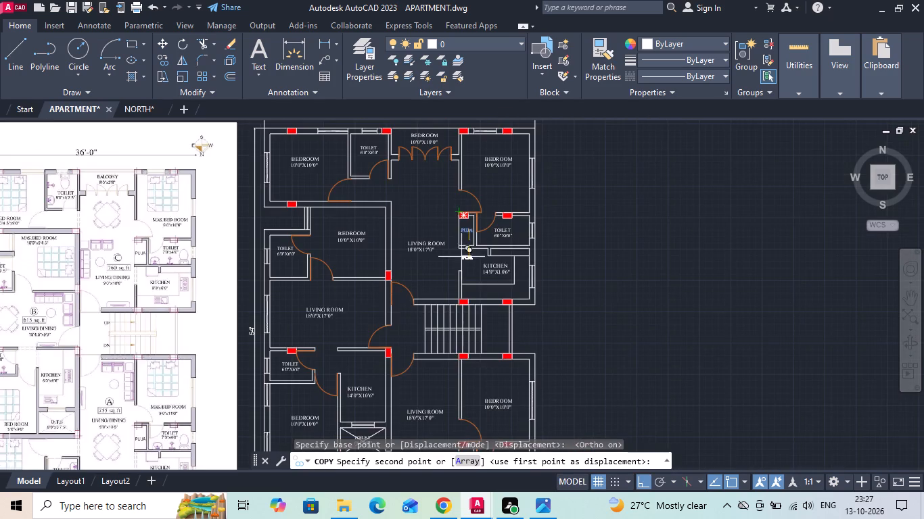
{"action": "middle_click_drag", "start_coordinate": [464, 351], "coordinate": [454, 191]}
{"action": "scroll", "coordinate": [440, 300], "scroll_direction": "up", "scroll_amount": 4}
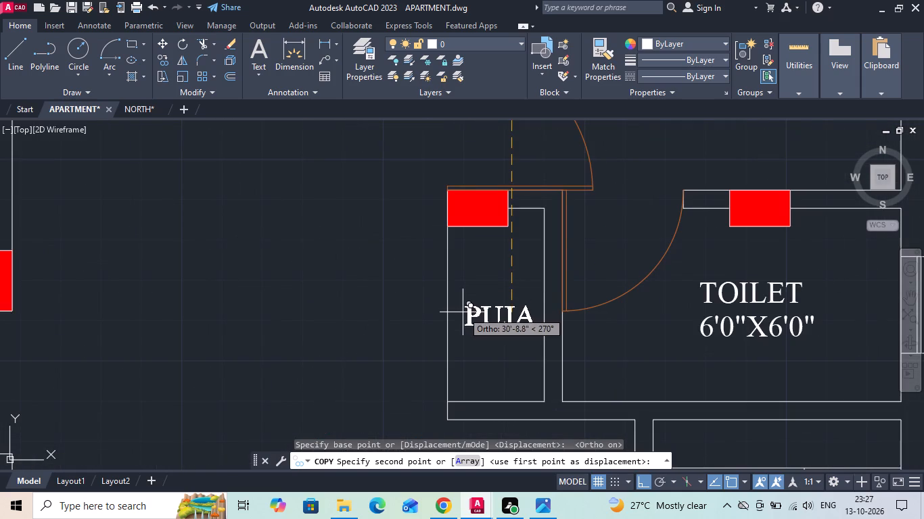
{"action": "left_click", "coordinate": [459, 312]}
{"action": "key", "text": "Escape"}
Change the BEDROOM name on the label in unit A's balcony to BALCONY.
{"action": "scroll", "coordinate": [468, 285], "scroll_direction": "down", "scroll_amount": 2}
{"action": "scroll", "coordinate": [566, 289], "scroll_direction": "down", "scroll_amount": 2}
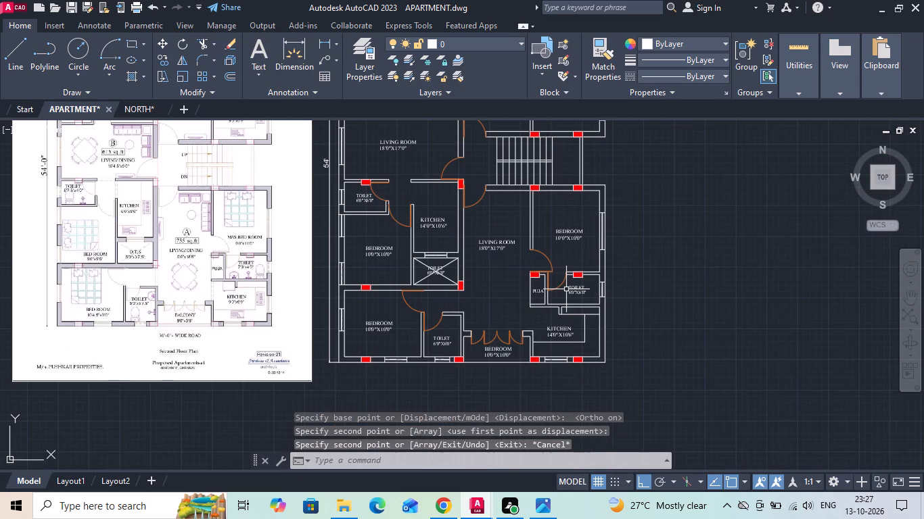
{"action": "scroll", "coordinate": [524, 347], "scroll_direction": "up", "scroll_amount": 1}
{"action": "middle_click_drag", "start_coordinate": [507, 348], "coordinate": [622, 314]}
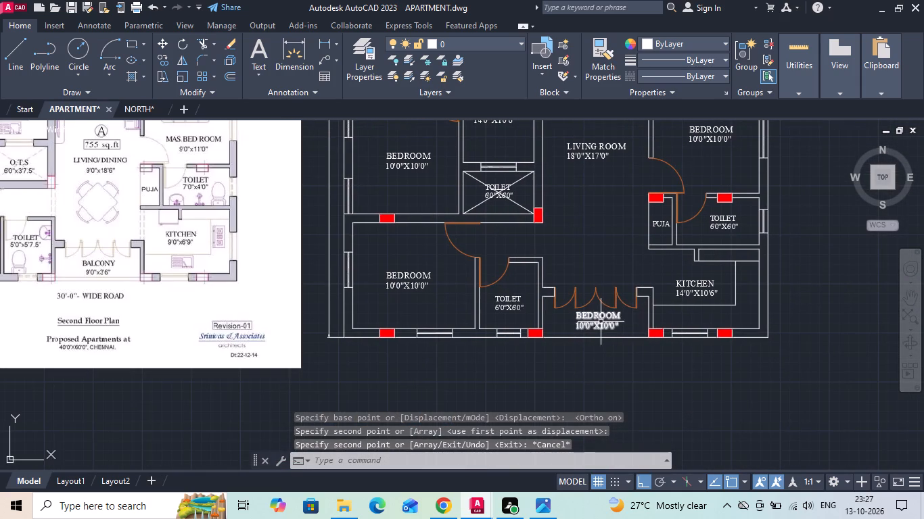
{"action": "double_click", "coordinate": [601, 322]}
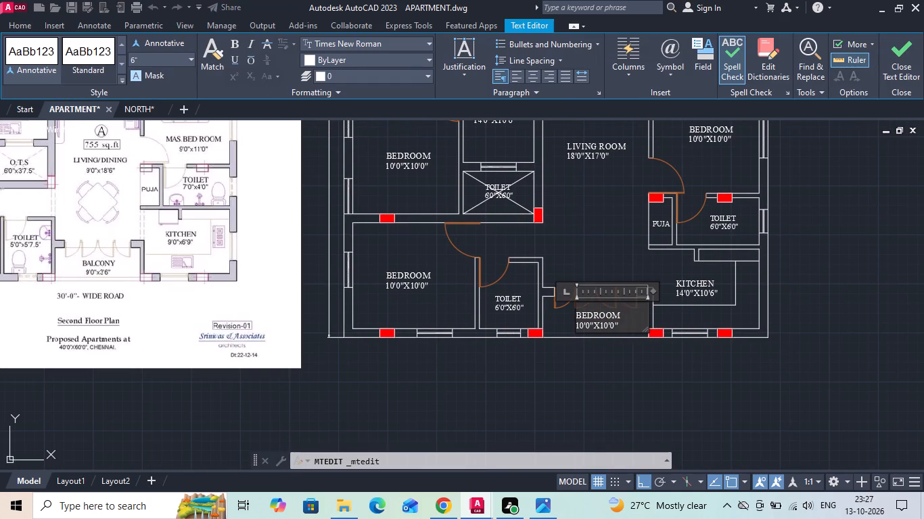
{"action": "left_click", "coordinate": [620, 318]}
{"action": "key", "text": "BackSpace"}
{"action": "key", "text": "BackSpace"}
{"action": "key", "text": "BackSpace"}
{"action": "key", "text": "BackSpace"}
{"action": "key", "text": "BackSpace"}
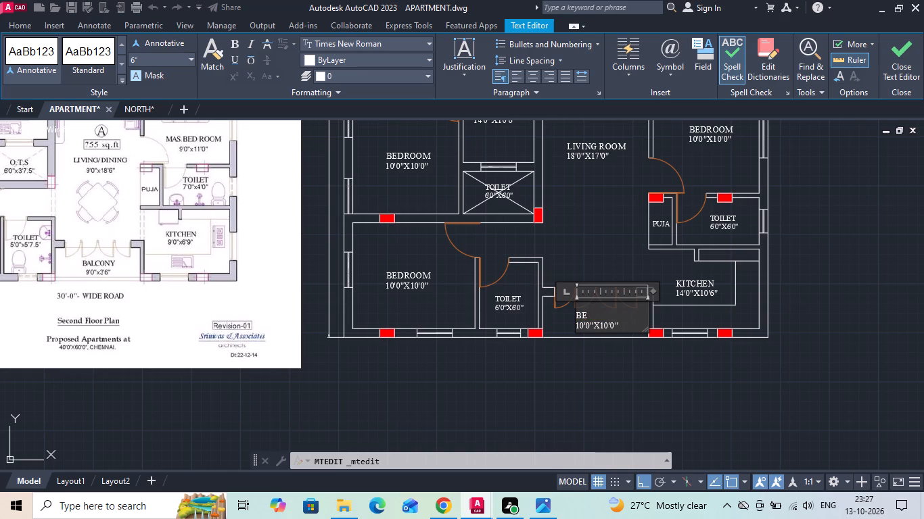
{"action": "key", "text": "BackSpace"}
{"action": "type", "text": "ALCO"}
{"action": "type", "text": "NY"}
Set the size line of unit A's BALCONY label to 9'0"X3'6".
{"action": "left_click", "coordinate": [581, 327]}
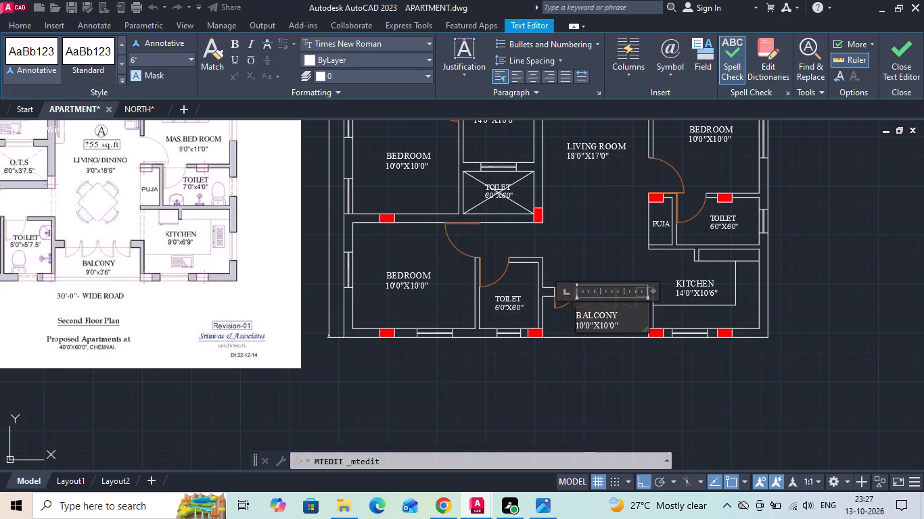
{"action": "left_click", "coordinate": [583, 322]}
{"action": "key", "text": "BackSpace"}
{"action": "key", "text": "BackSpace"}
{"action": "key", "text": "9"}
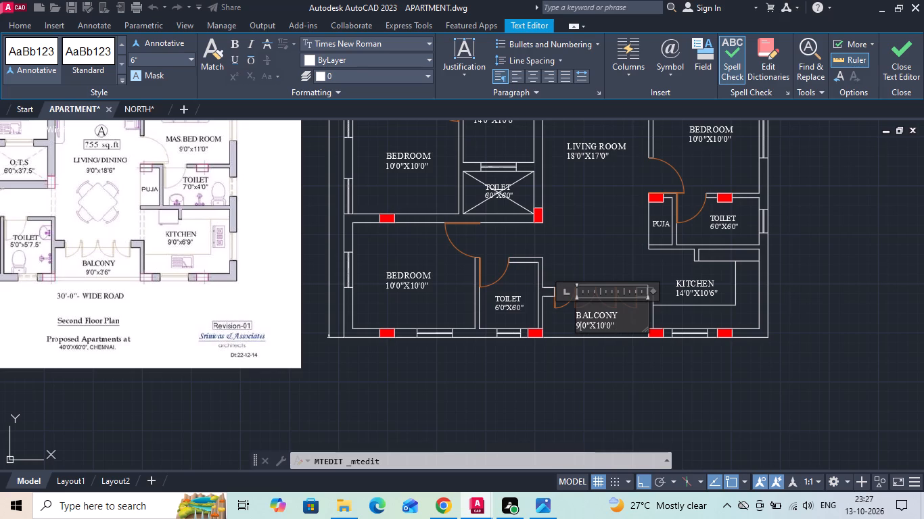
{"action": "left_click", "coordinate": [611, 327]}
{"action": "key", "text": "BackSpace"}
{"action": "key", "text": "6"}
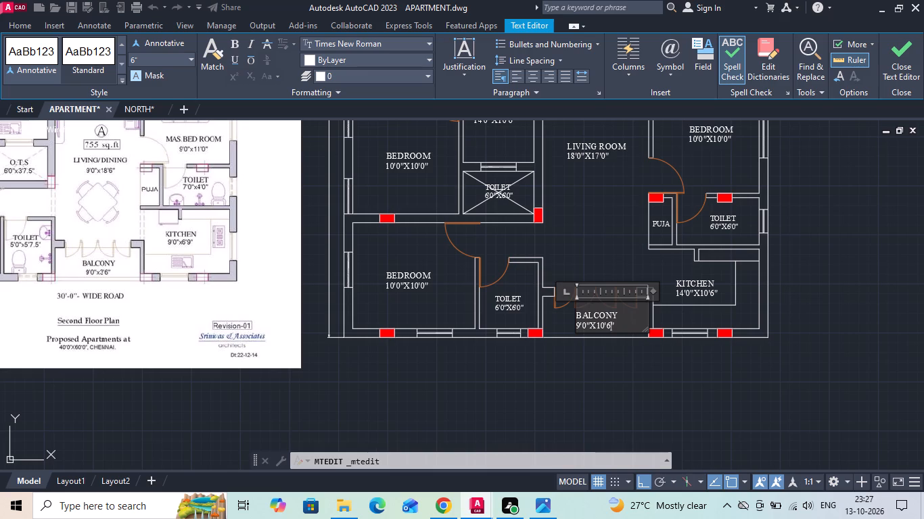
{"action": "left_click", "coordinate": [604, 323]}
{"action": "key", "text": "BackSpace"}
{"action": "key", "text": "BackSpace"}
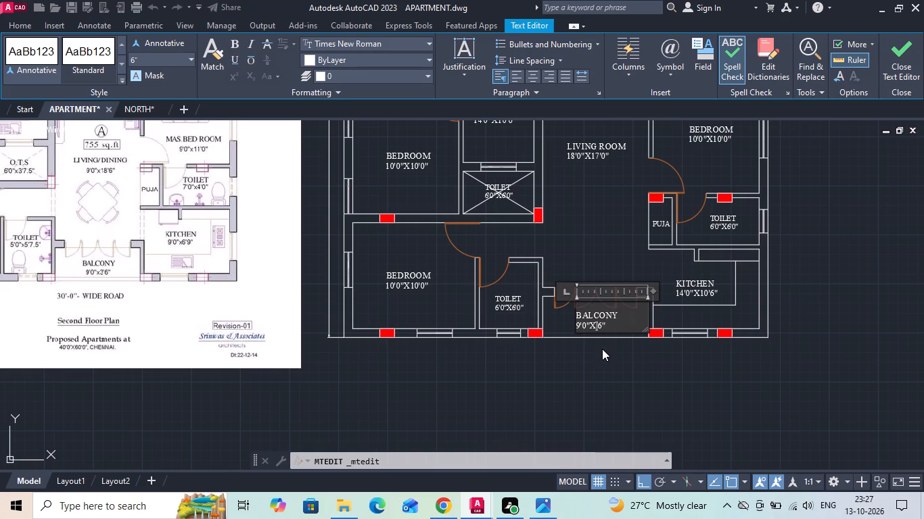
{"action": "key", "text": "3"}
{"action": "left_click", "coordinate": [596, 357]}
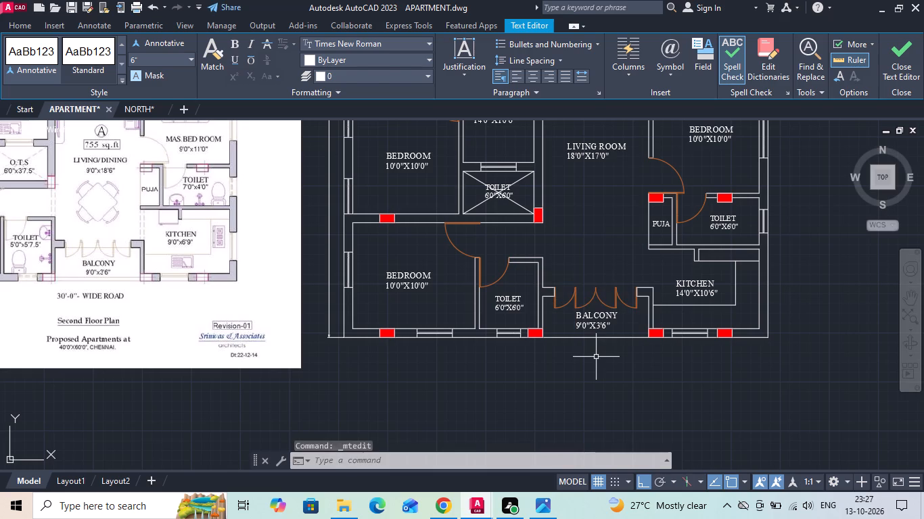
Set the size line of the TOILET label beside unit A's balcony to 5'0"X5'7.5".
{"action": "scroll", "coordinate": [498, 340], "scroll_direction": "up", "scroll_amount": 1}
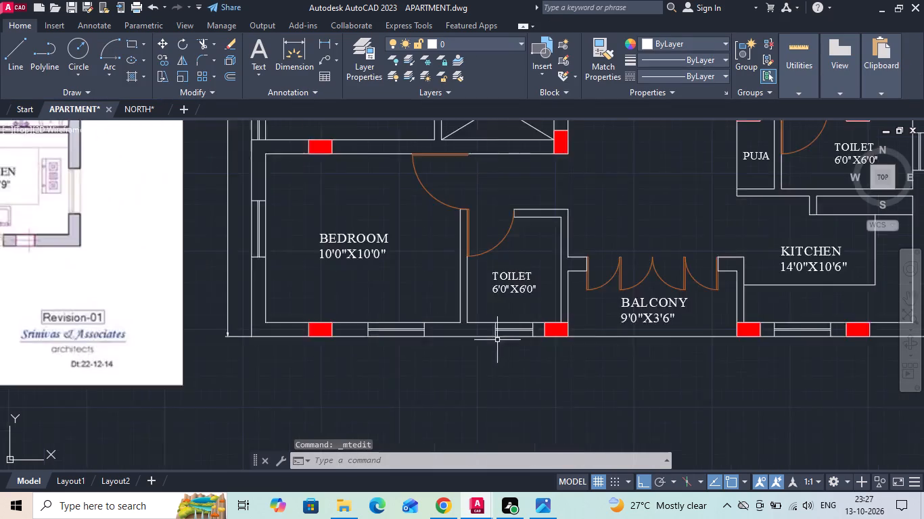
{"action": "middle_click_drag", "start_coordinate": [499, 340], "coordinate": [582, 346]}
{"action": "middle_click_drag", "start_coordinate": [601, 311], "coordinate": [691, 326]}
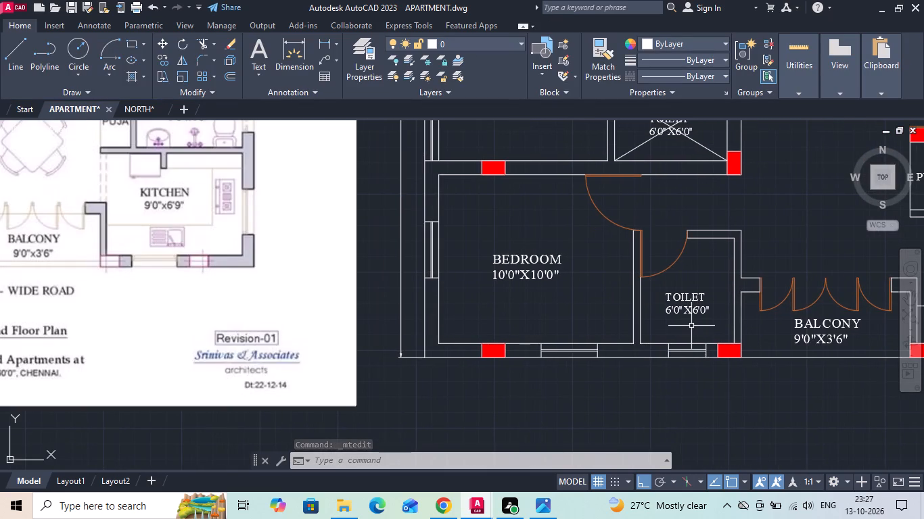
{"action": "scroll", "coordinate": [691, 326], "scroll_direction": "down", "scroll_amount": 1}
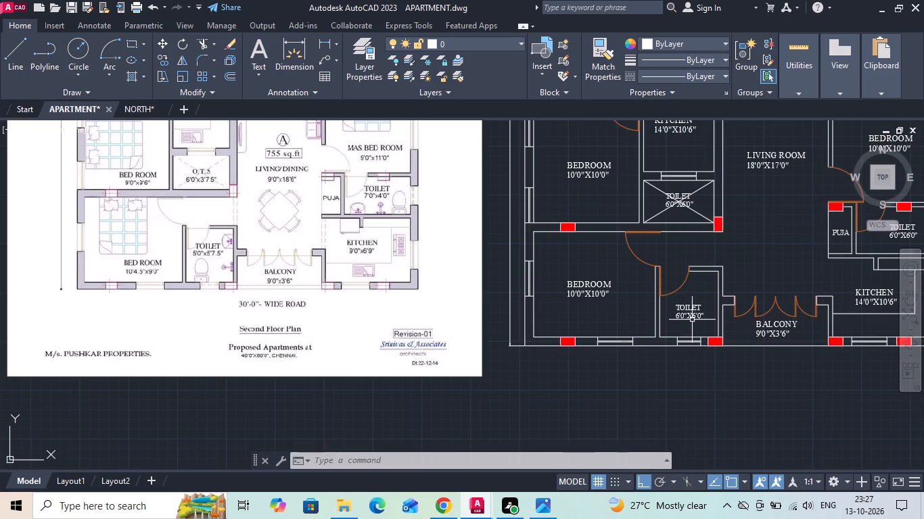
{"action": "double_click", "coordinate": [692, 319]}
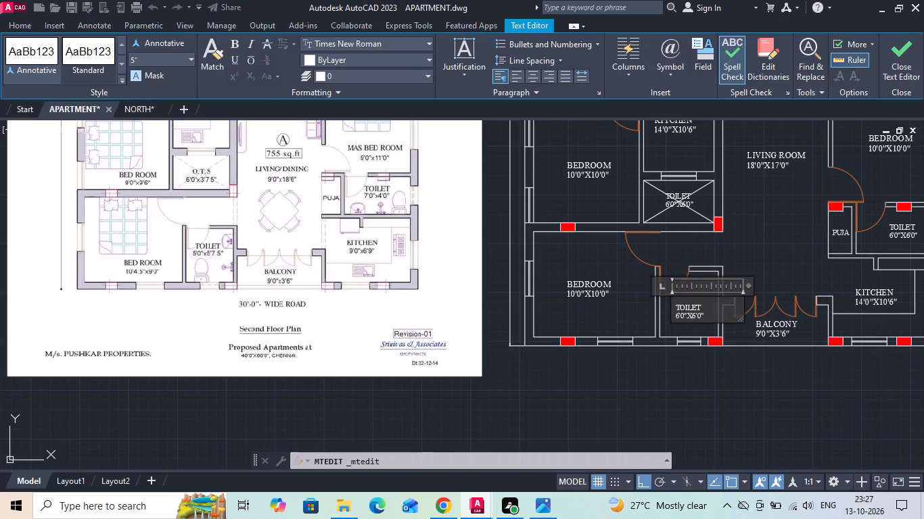
{"action": "scroll", "coordinate": [685, 326], "scroll_direction": "up", "scroll_amount": 1}
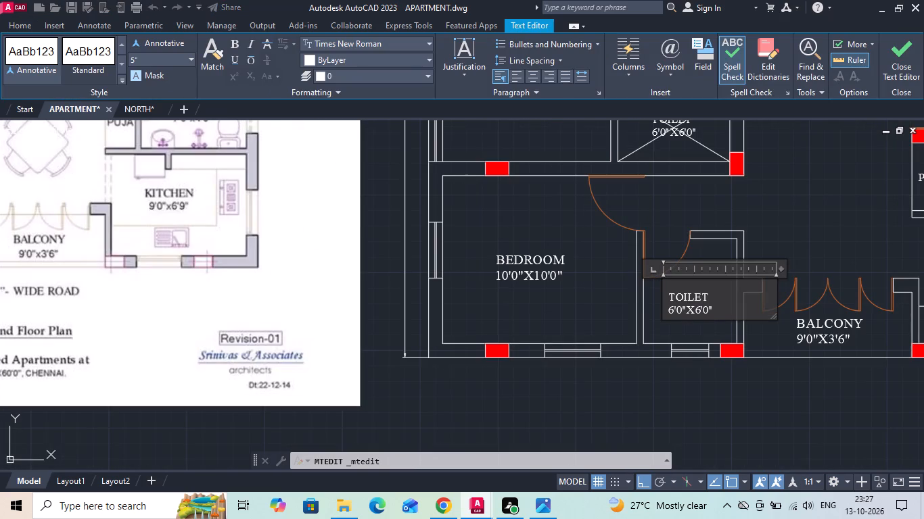
{"action": "left_click", "coordinate": [700, 316]}
{"action": "key", "text": "BackSpace"}
{"action": "key", "text": "5"}
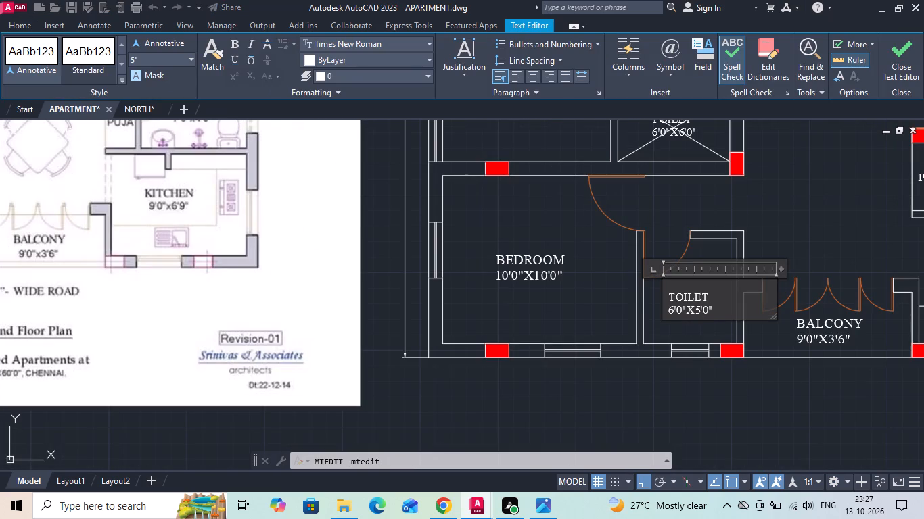
{"action": "left_click", "coordinate": [706, 312]}
{"action": "left_click", "coordinate": [709, 313]}
{"action": "key", "text": "BackSpace"}
{"action": "type", "text": "7.5"}
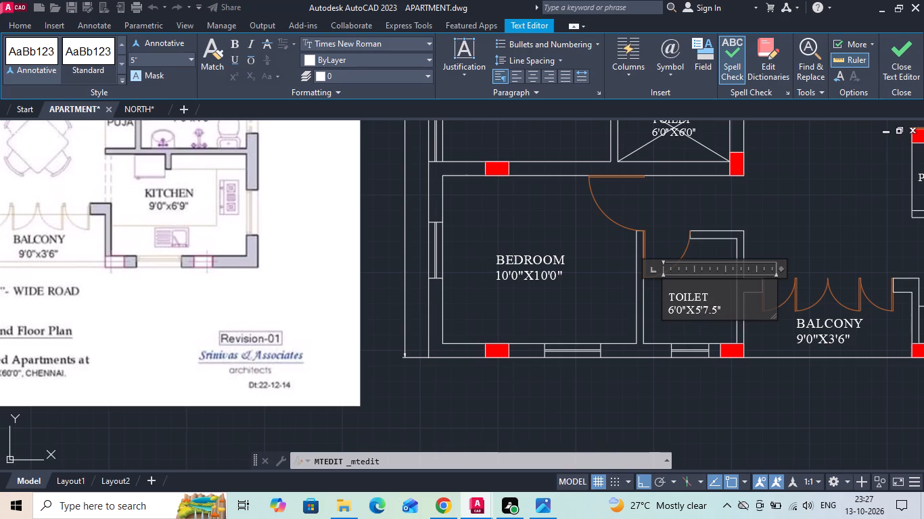
{"action": "left_click", "coordinate": [672, 310]}
{"action": "key", "text": "BackSpace"}
{"action": "key", "text": "5"}
{"action": "scroll", "coordinate": [777, 344], "scroll_direction": "down", "scroll_amount": 1}
{"action": "left_click", "coordinate": [729, 396]}
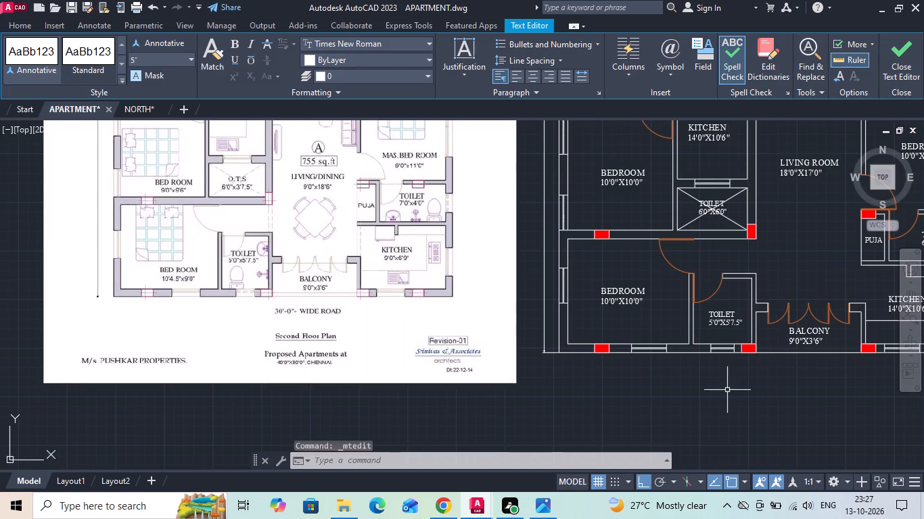
Set the size line of unit A's lower-left BEDROOM label to 10'4.5"X9'0".
{"action": "double_click", "coordinate": [624, 292]}
{"action": "scroll", "coordinate": [590, 314], "scroll_direction": "up", "scroll_amount": 1}
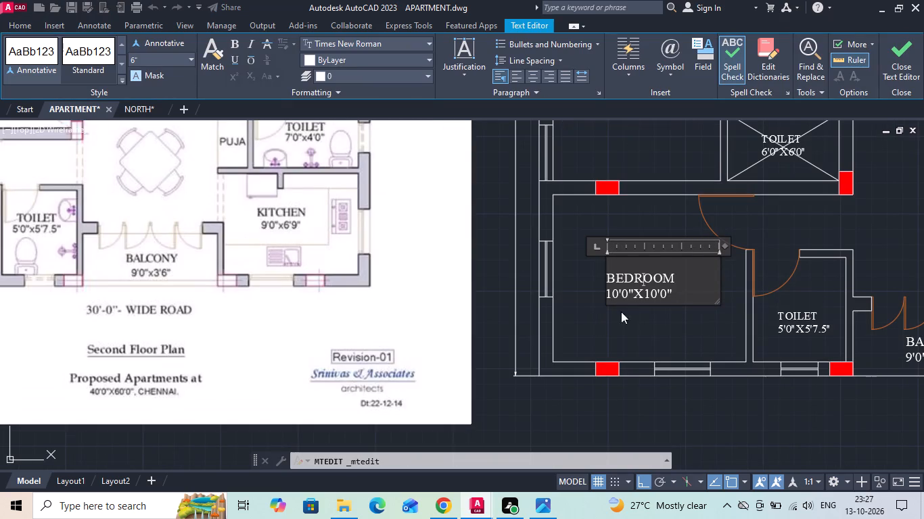
{"action": "left_click", "coordinate": [627, 297]}
{"action": "key", "text": "BackSpace"}
{"action": "type", "text": "4.5"}
{"action": "scroll", "coordinate": [696, 331], "scroll_direction": "down", "scroll_amount": 1}
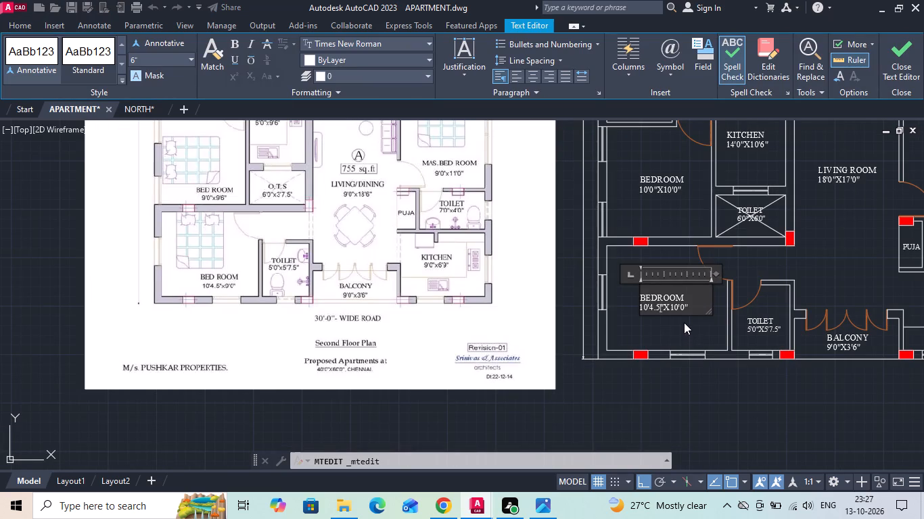
{"action": "scroll", "coordinate": [714, 295], "scroll_direction": "up", "scroll_amount": 2}
{"action": "left_click", "coordinate": [618, 330]}
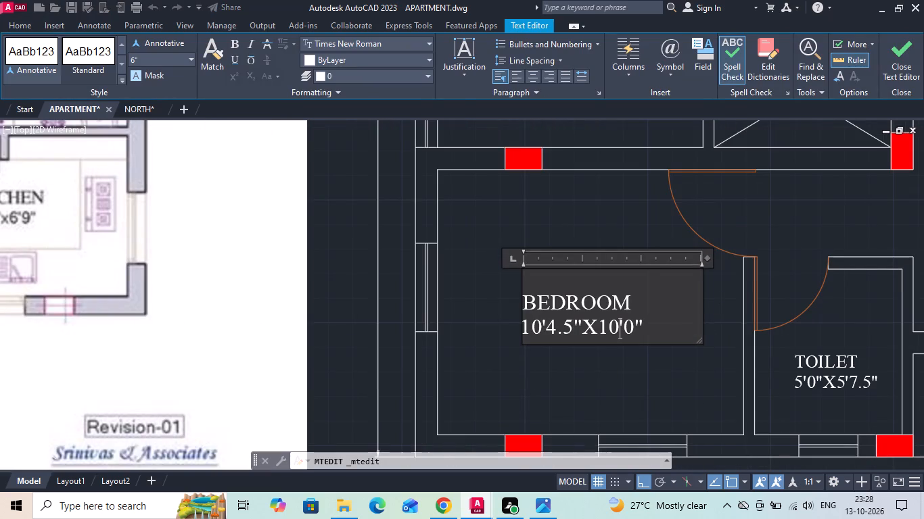
{"action": "key", "text": "BackSpace"}
{"action": "key", "text": "BackSpace"}
{"action": "key", "text": "9"}
{"action": "left_click", "coordinate": [605, 363]}
Set the size line of the BEDROOM label beside unit B's kitchen and O.T.S. shaft to 9'0"X9'6".
{"action": "scroll", "coordinate": [532, 371], "scroll_direction": "down", "scroll_amount": 3}
{"action": "middle_click_drag", "start_coordinate": [551, 263], "coordinate": [620, 300]}
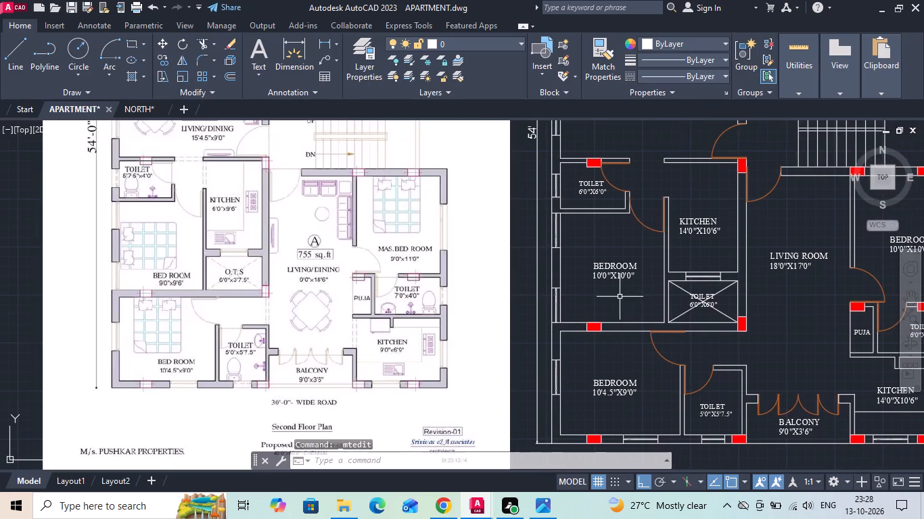
{"action": "scroll", "coordinate": [610, 276], "scroll_direction": "up", "scroll_amount": 2}
{"action": "double_click", "coordinate": [610, 275]}
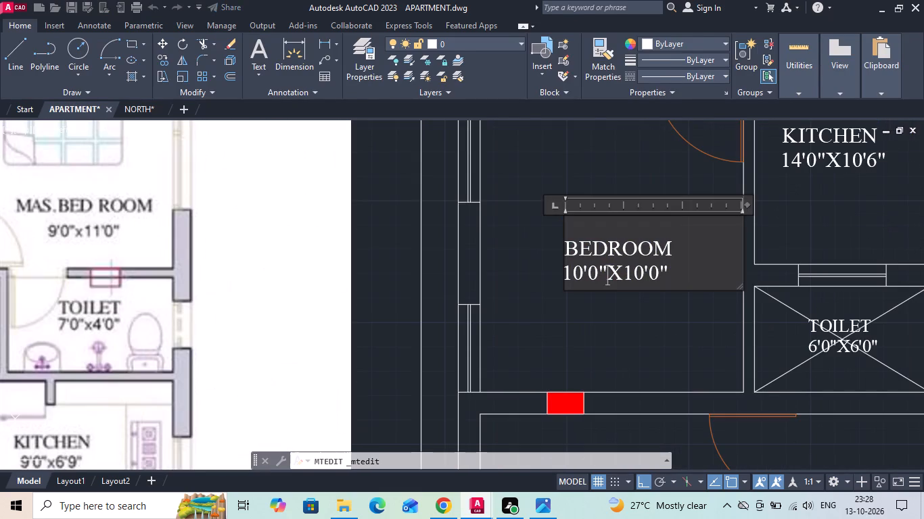
{"action": "left_click", "coordinate": [641, 279]}
{"action": "key", "text": "BackSpace"}
{"action": "key", "text": "BackSpace"}
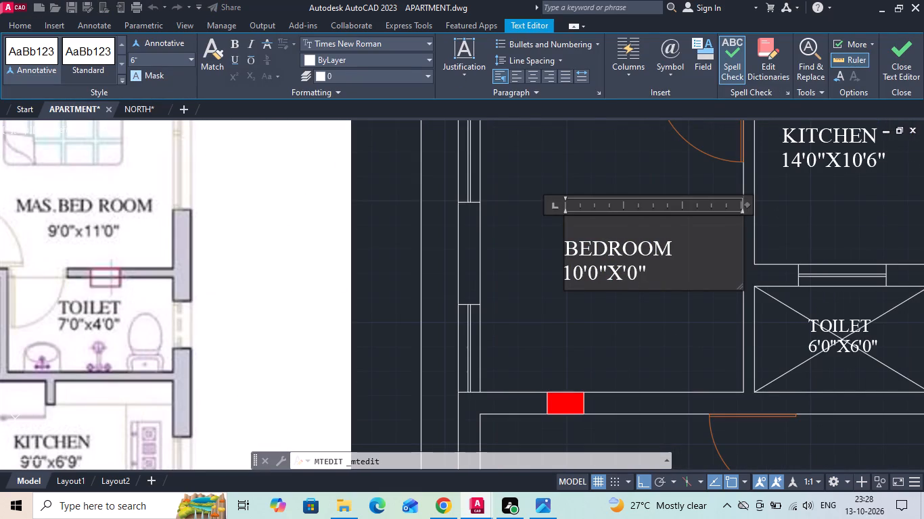
{"action": "key", "text": "9"}
{"action": "left_click", "coordinate": [647, 276]}
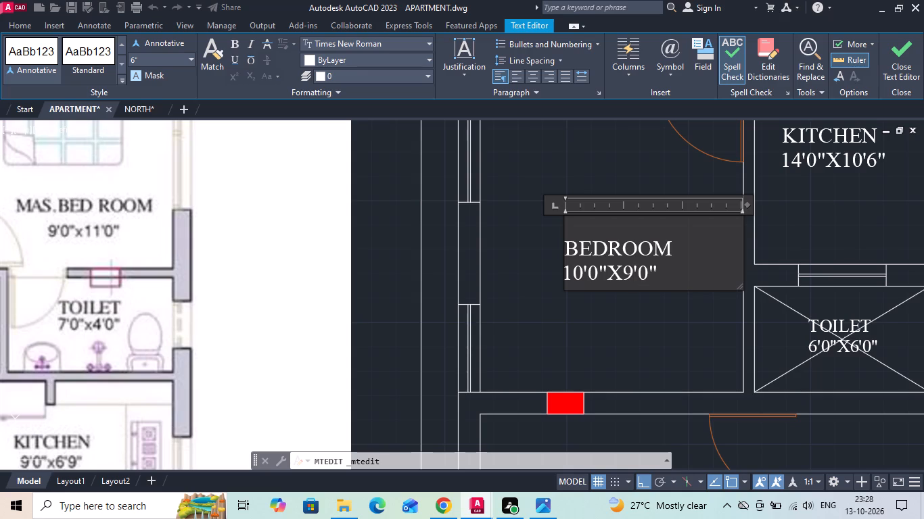
{"action": "key", "text": "BackSpace"}
{"action": "key", "text": "6"}
{"action": "left_click", "coordinate": [582, 275]}
{"action": "key", "text": "BackSpace"}
{"action": "key", "text": "BackSpace"}
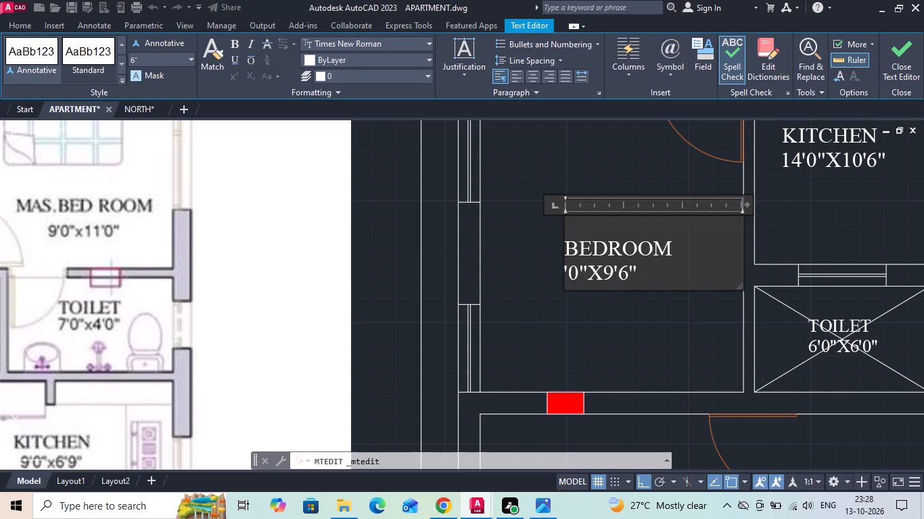
{"action": "key", "text": "9"}
{"action": "scroll", "coordinate": [609, 314], "scroll_direction": "down", "scroll_amount": 2}
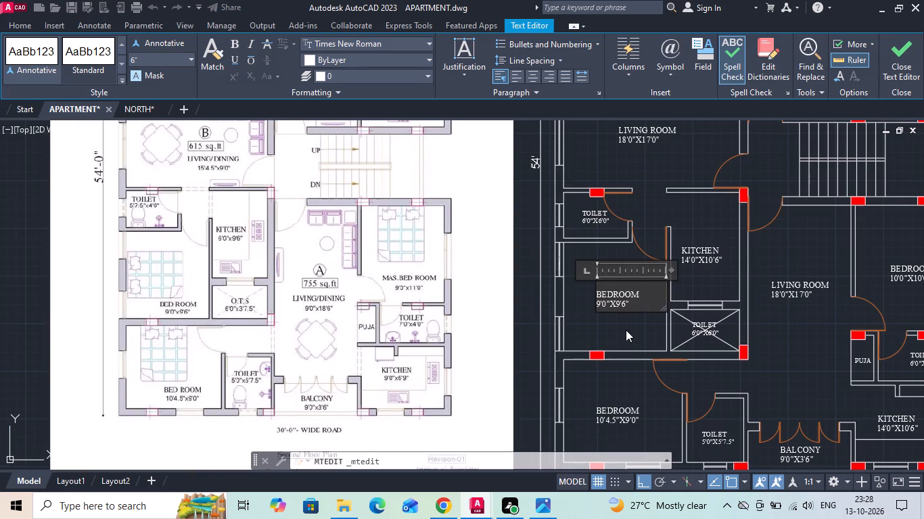
{"action": "left_click", "coordinate": [626, 330]}
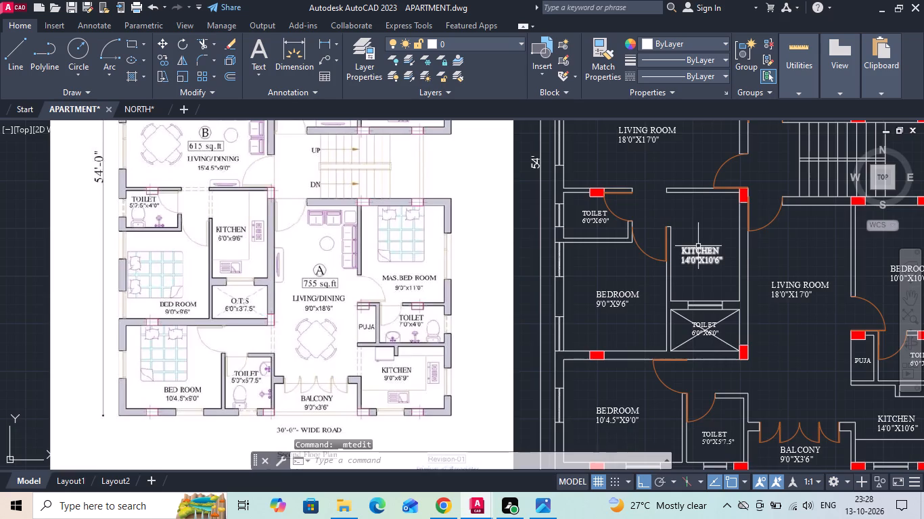
Set the size line of unit B's KITCHEN label, above the crossed shaft, to 6'0"X9'6".
{"action": "scroll", "coordinate": [698, 246], "scroll_direction": "up", "scroll_amount": 1}
{"action": "middle_click_drag", "start_coordinate": [705, 253], "coordinate": [781, 269]}
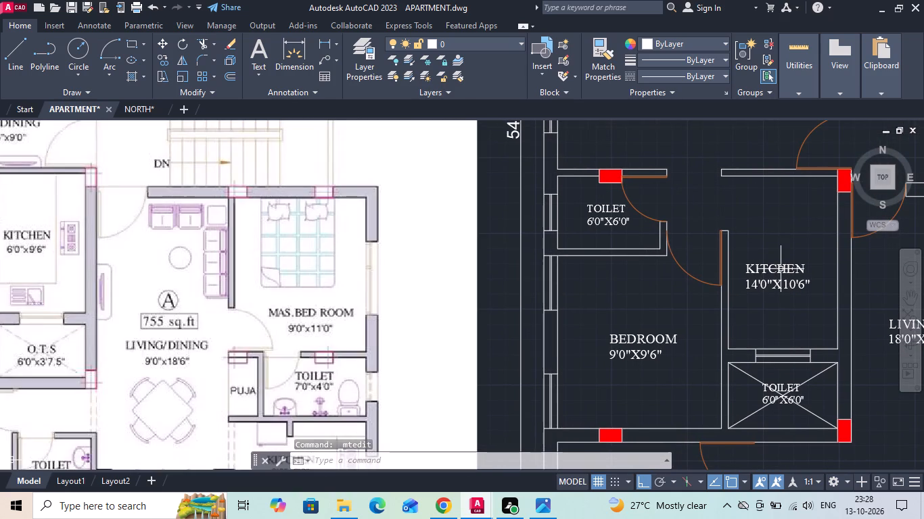
{"action": "double_click", "coordinate": [781, 269]}
{"action": "scroll", "coordinate": [760, 288], "scroll_direction": "up", "scroll_amount": 2}
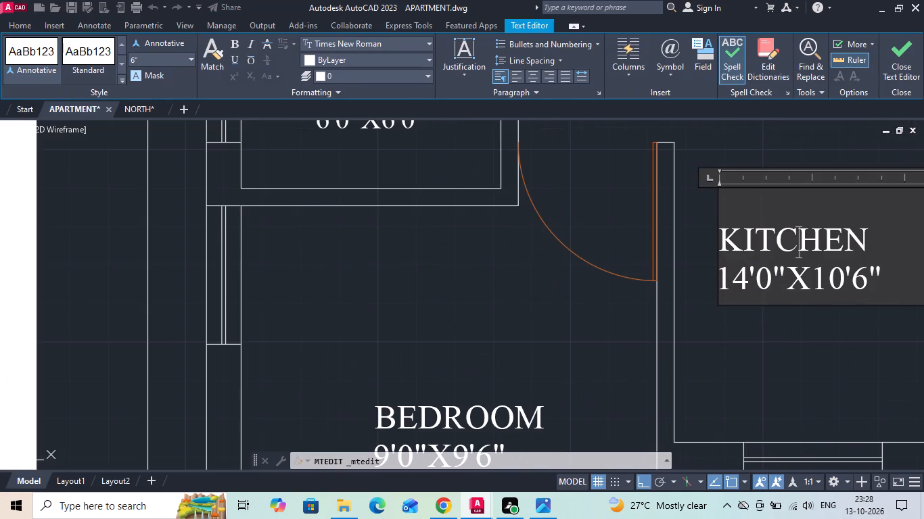
{"action": "left_click", "coordinate": [745, 287]}
{"action": "key", "text": "BackSpace"}
{"action": "key", "text": "BackSpace"}
{"action": "key", "text": "6"}
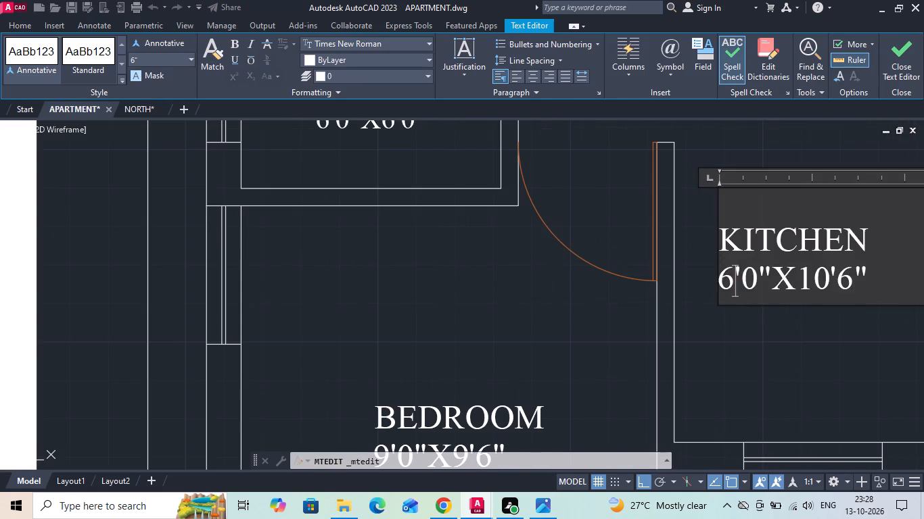
{"action": "scroll", "coordinate": [740, 297], "scroll_direction": "down", "scroll_amount": 3}
{"action": "scroll", "coordinate": [744, 310], "scroll_direction": "up", "scroll_amount": 2}
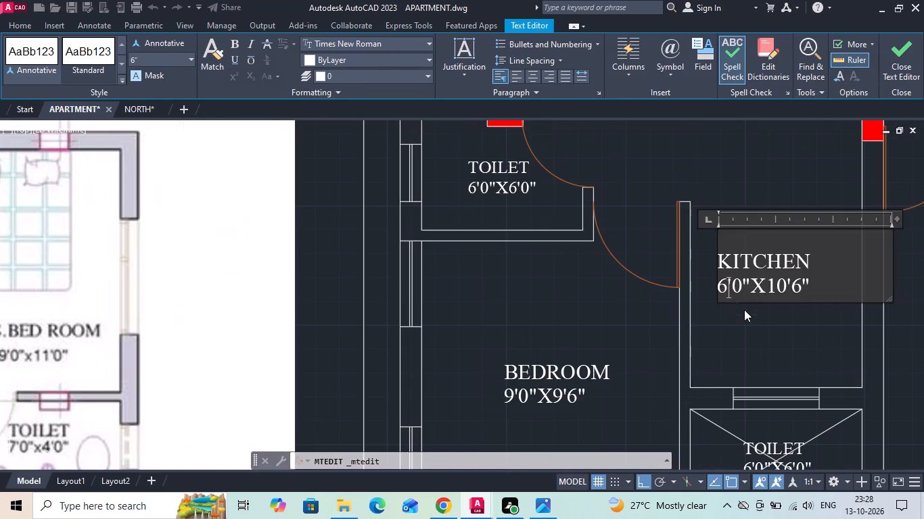
{"action": "left_click", "coordinate": [781, 289]}
{"action": "left_click", "coordinate": [785, 291]}
{"action": "key", "text": "BackSpace"}
{"action": "key", "text": "BackSpace"}
{"action": "key", "text": "9"}
{"action": "scroll", "coordinate": [739, 339], "scroll_direction": "down", "scroll_amount": 2}
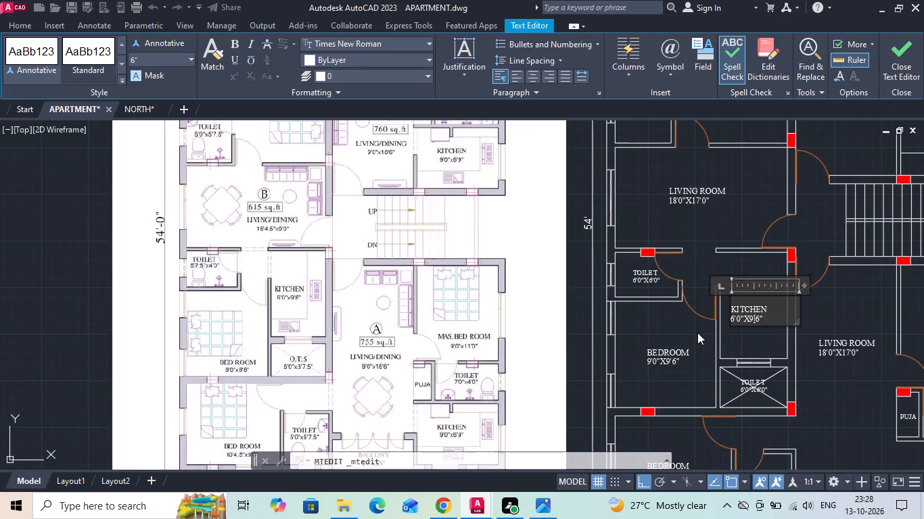
{"action": "left_click", "coordinate": [697, 332]}
Set the size line of the TOILET label just below unit B's living room to 5'7.5"X4'0".
{"action": "scroll", "coordinate": [644, 276], "scroll_direction": "up", "scroll_amount": 2}
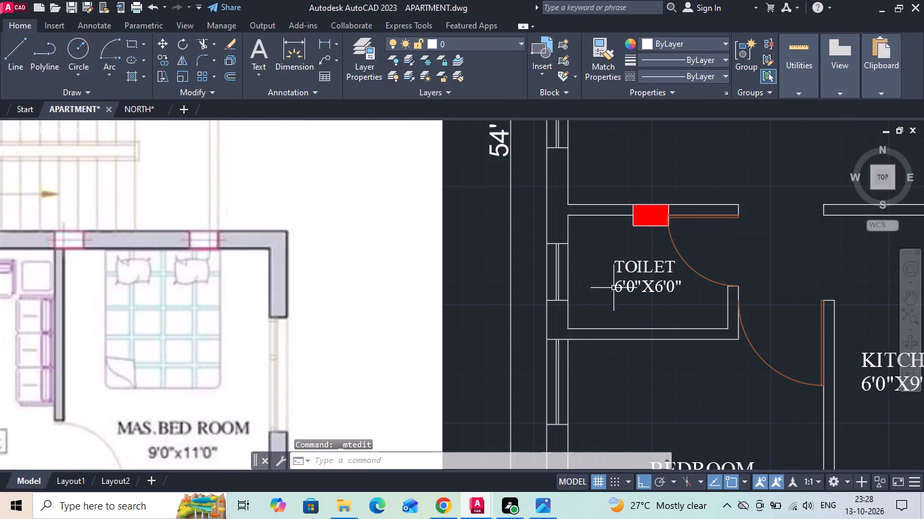
{"action": "double_click", "coordinate": [625, 288]}
{"action": "double_click", "coordinate": [623, 291]}
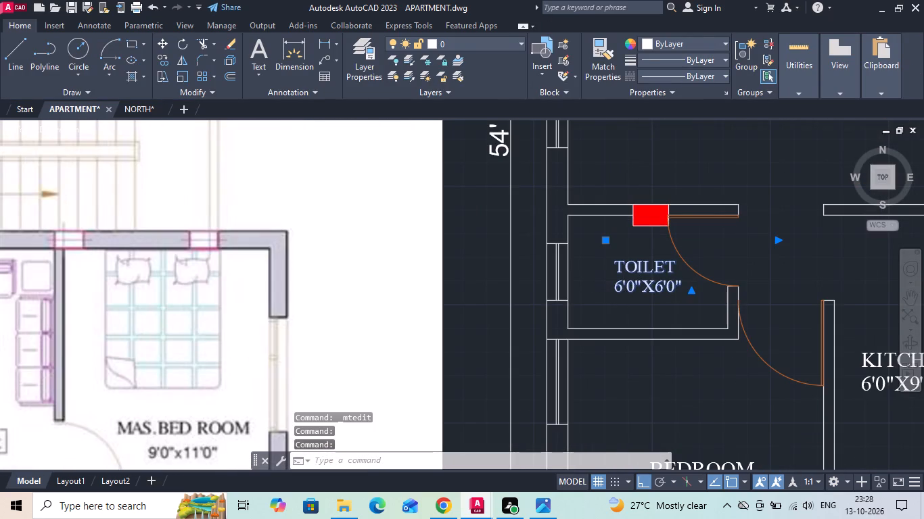
{"action": "key", "text": "BackSpace"}
{"action": "key", "text": "5"}
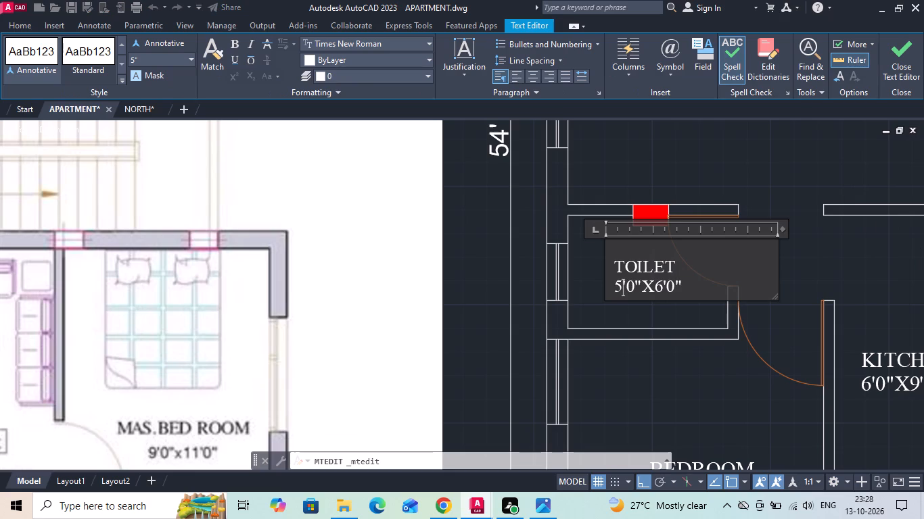
{"action": "left_click", "coordinate": [634, 294]}
{"action": "key", "text": "BackSpace"}
{"action": "type", "text": "7.5"}
{"action": "scroll", "coordinate": [672, 310], "scroll_direction": "down", "scroll_amount": 2}
{"action": "scroll", "coordinate": [678, 299], "scroll_direction": "up", "scroll_amount": 3}
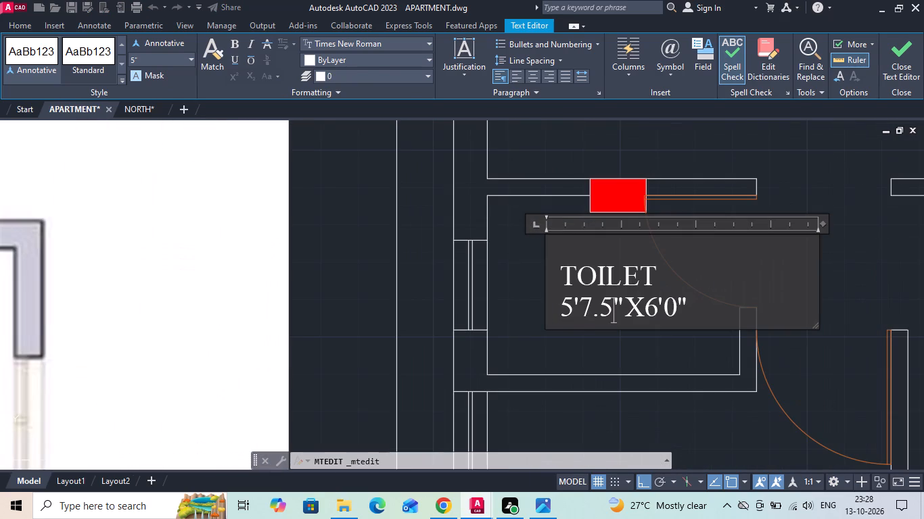
{"action": "left_click", "coordinate": [660, 312]}
{"action": "key", "text": "BackSpace"}
{"action": "key", "text": "4"}
{"action": "scroll", "coordinate": [588, 350], "scroll_direction": "down", "scroll_amount": 3}
{"action": "left_click", "coordinate": [605, 268]}
Check the width of unit B's living room between its side walls with a temporary linear dimension.
{"action": "scroll", "coordinate": [634, 252], "scroll_direction": "up", "scroll_amount": 1}
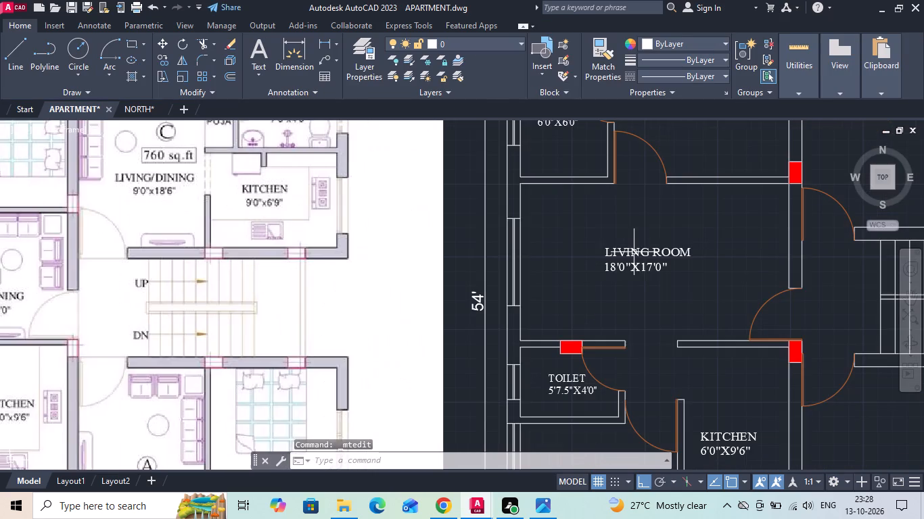
{"action": "middle_click_drag", "start_coordinate": [665, 259], "coordinate": [739, 251]}
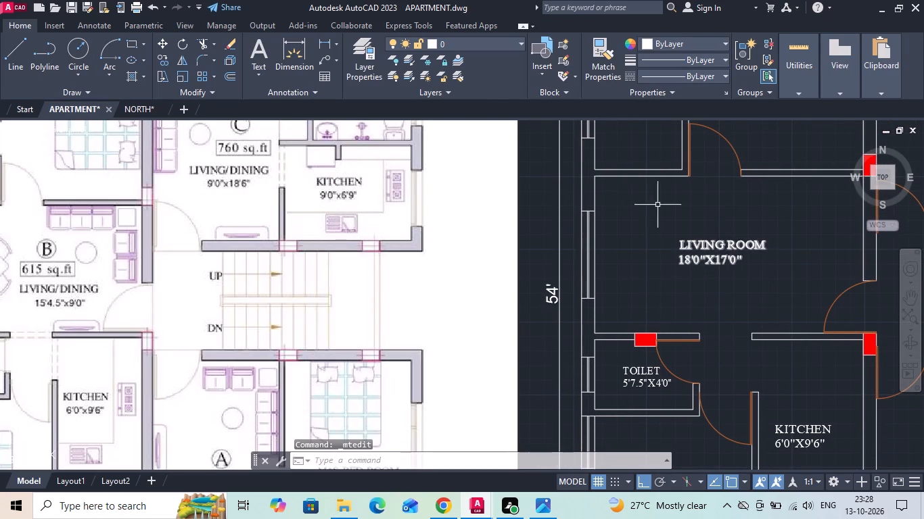
{"action": "left_click", "coordinate": [329, 43]}
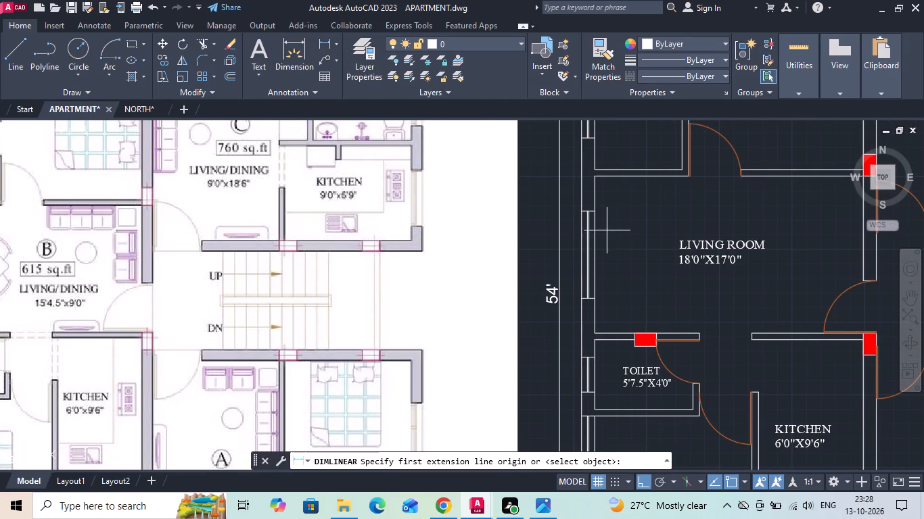
{"action": "left_click", "coordinate": [591, 236]}
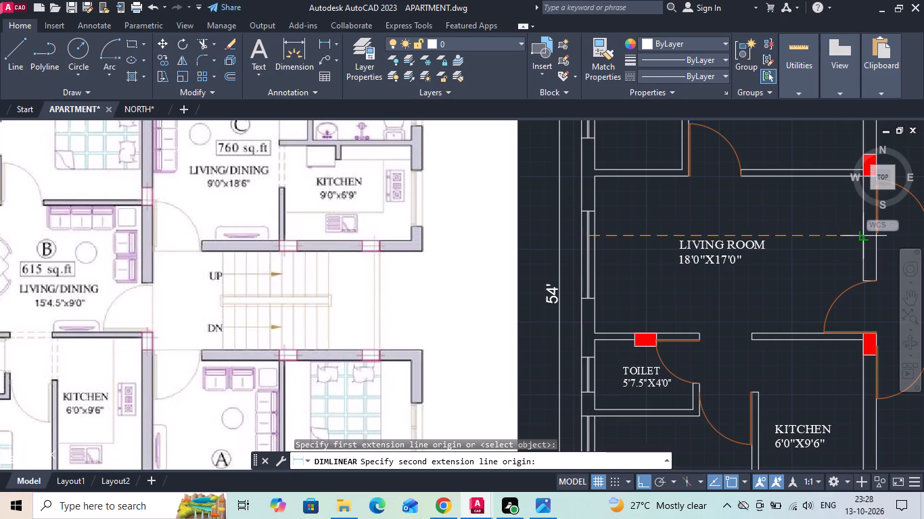
{"action": "left_click", "coordinate": [869, 234]}
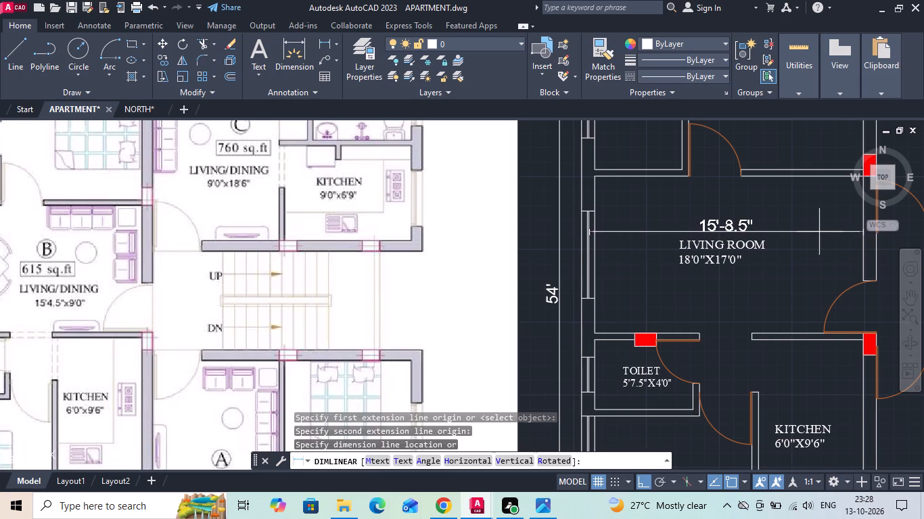
{"action": "key", "text": "Escape"}
Set the size line of unit B's LIVING ROOM label to 15'4.5"X9'0".
{"action": "scroll", "coordinate": [722, 275], "scroll_direction": "up", "scroll_amount": 2}
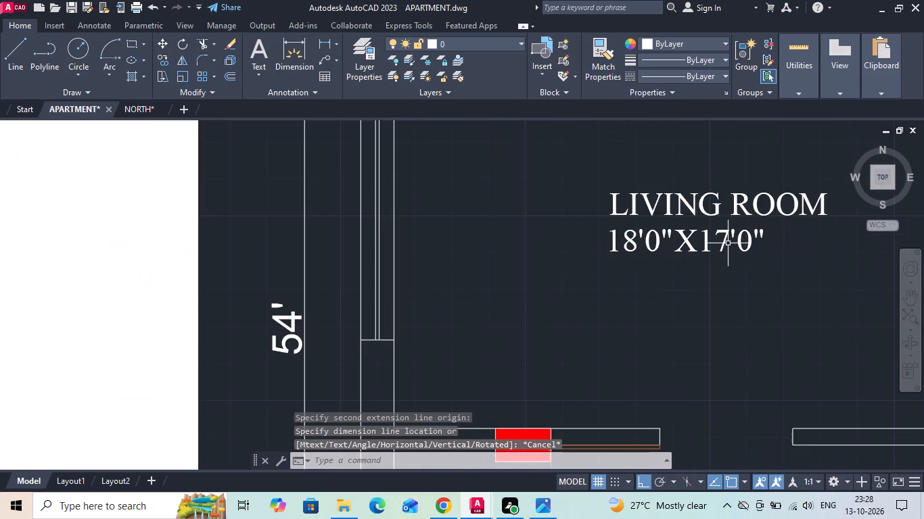
{"action": "double_click", "coordinate": [725, 241]}
{"action": "scroll", "coordinate": [735, 270], "scroll_direction": "down", "scroll_amount": 2}
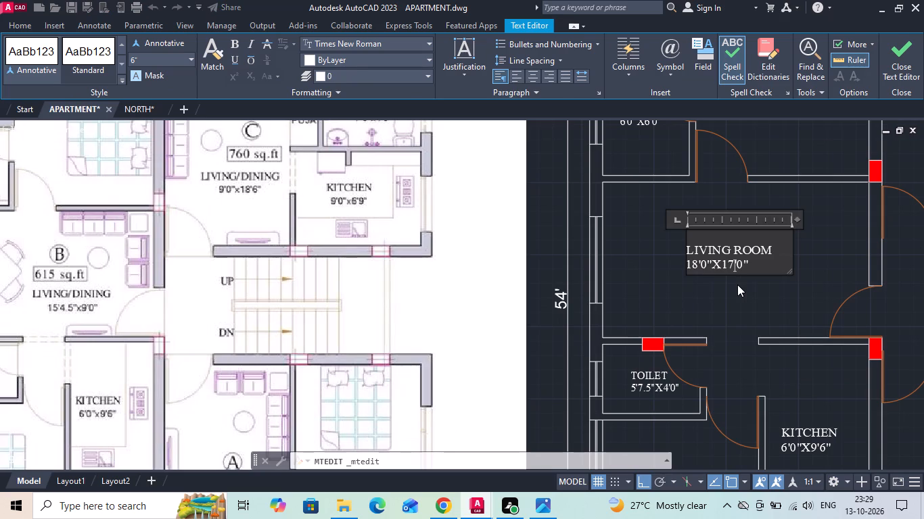
{"action": "key", "text": "BackSpace"}
{"action": "key", "text": "BackSpace"}
{"action": "key", "text": "9"}
{"action": "left_click", "coordinate": [694, 264]}
{"action": "left_click", "coordinate": [697, 269]}
{"action": "key", "text": "BackSpace"}
{"action": "key", "text": "5"}
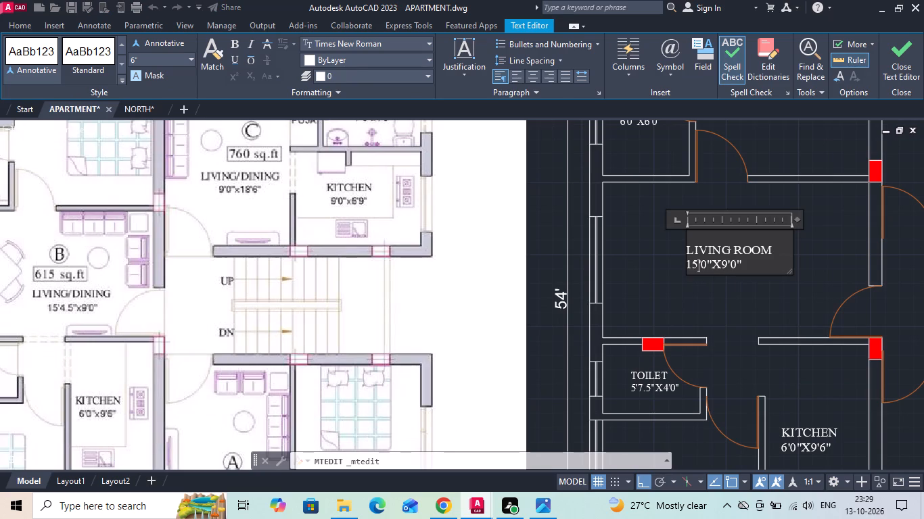
{"action": "left_click", "coordinate": [707, 268]}
{"action": "key", "text": "BackSpace"}
{"action": "key", "text": "4"}
{"action": "type", "text": ".5"}
{"action": "left_click", "coordinate": [705, 293]}
Change the LIVING ROOM name on unit B's label to LIVING/DINING.
{"action": "scroll", "coordinate": [697, 320], "scroll_direction": "down", "scroll_amount": 1}
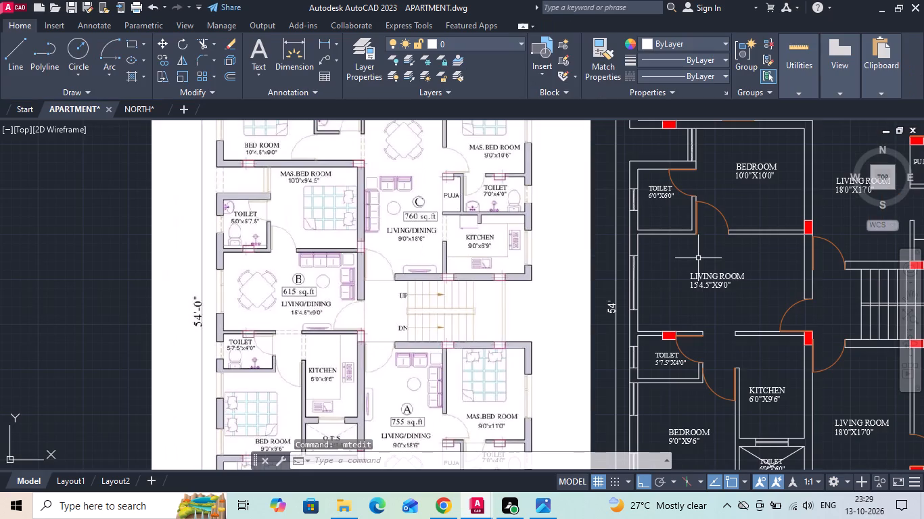
{"action": "scroll", "coordinate": [714, 273], "scroll_direction": "up", "scroll_amount": 1}
{"action": "double_click", "coordinate": [737, 281]}
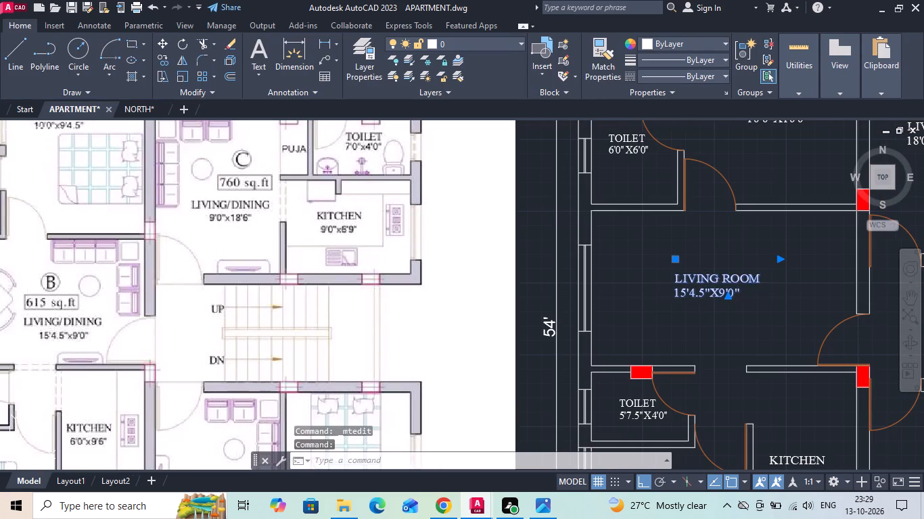
{"action": "left_click", "coordinate": [766, 278]}
{"action": "key", "text": "BackSpace"}
{"action": "key", "text": "BackSpace"}
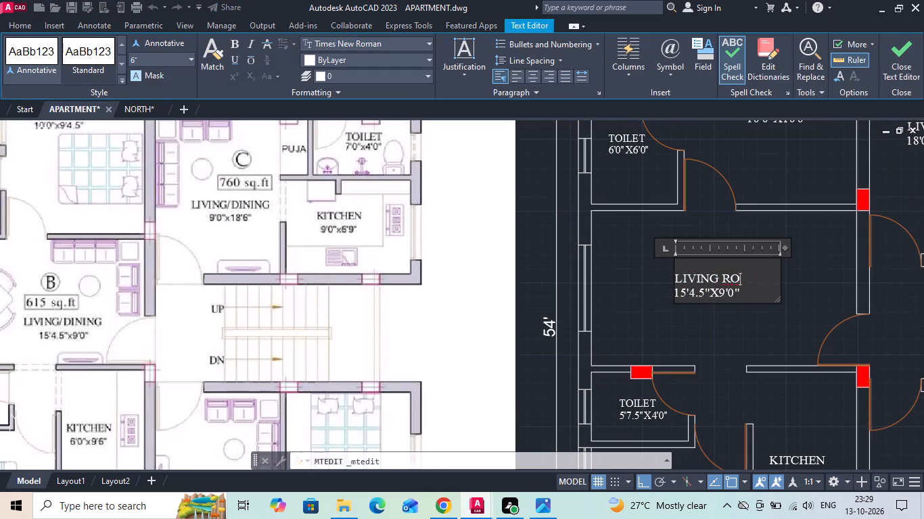
{"action": "key", "text": "BackSpace"}
{"action": "key", "text": "BackSpace"}
{"action": "key", "text": "BackSpace"}
{"action": "type", "text": "/DINING"}
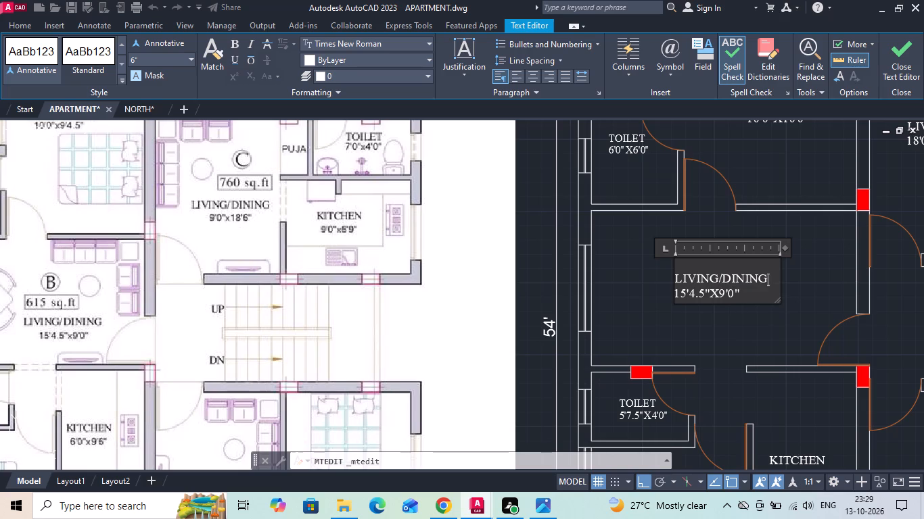
Replace unit C's LIVING ROOM label with a copy of unit B's LIVING/DINING label.
{"action": "left_click", "coordinate": [756, 332]}
{"action": "scroll", "coordinate": [510, 254], "scroll_direction": "down", "scroll_amount": 1}
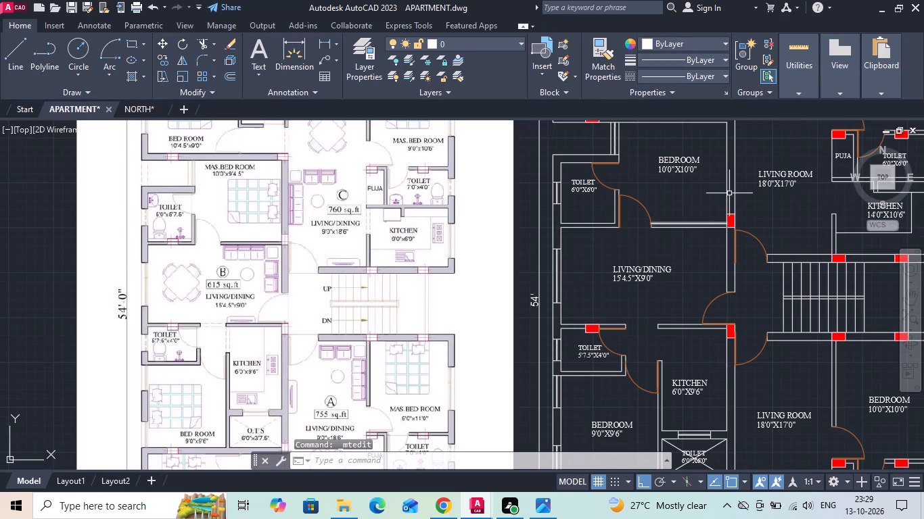
{"action": "left_click", "coordinate": [768, 186]}
{"action": "key", "text": "Delete"}
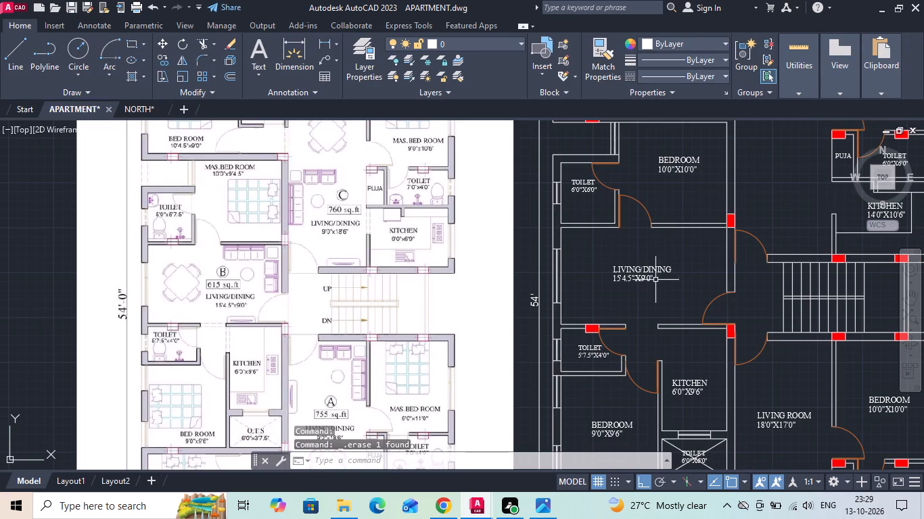
{"action": "left_click", "coordinate": [649, 274]}
{"action": "right_click", "coordinate": [649, 274]}
{"action": "left_click", "coordinate": [670, 257]}
{"action": "left_click_drag", "start_coordinate": [620, 285], "coordinate": [649, 274]}
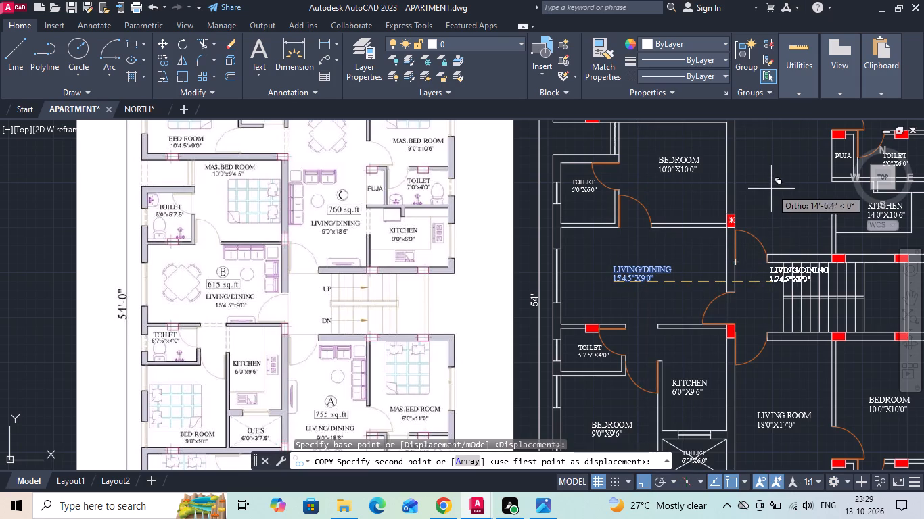
{"action": "key", "text": "F8"}
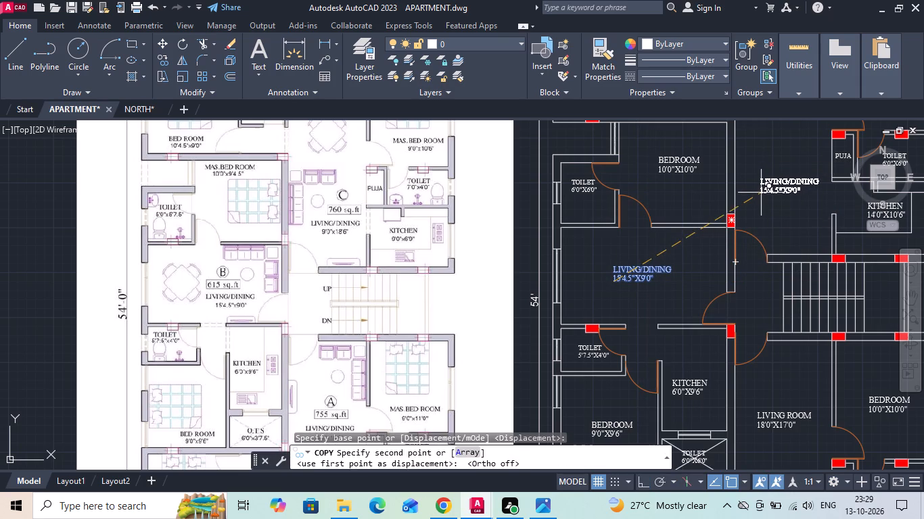
{"action": "left_click", "coordinate": [757, 192]}
{"action": "key", "text": "Escape"}
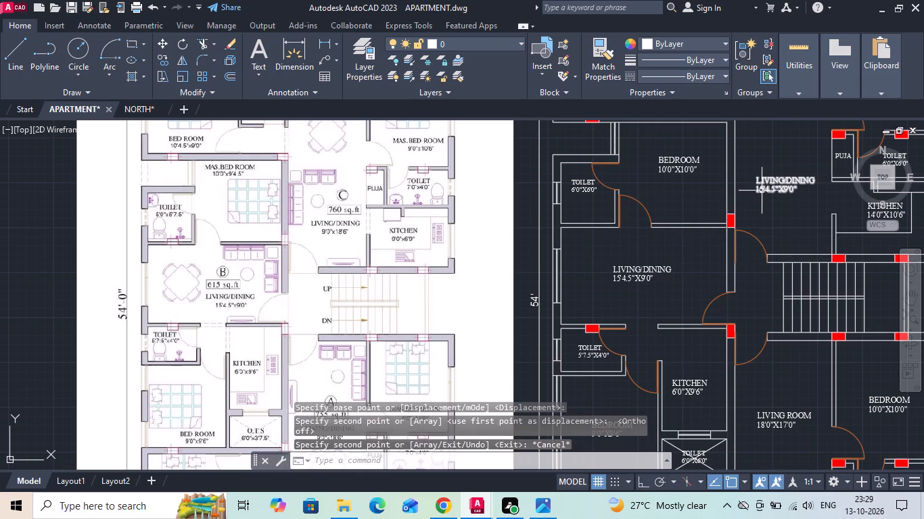
Set the first dimension in the size line of unit C's LIVING/DINING label to 9'0".
{"action": "middle_click_drag", "start_coordinate": [775, 192], "coordinate": [660, 233]}
{"action": "scroll", "coordinate": [685, 233], "scroll_direction": "up", "scroll_amount": 4}
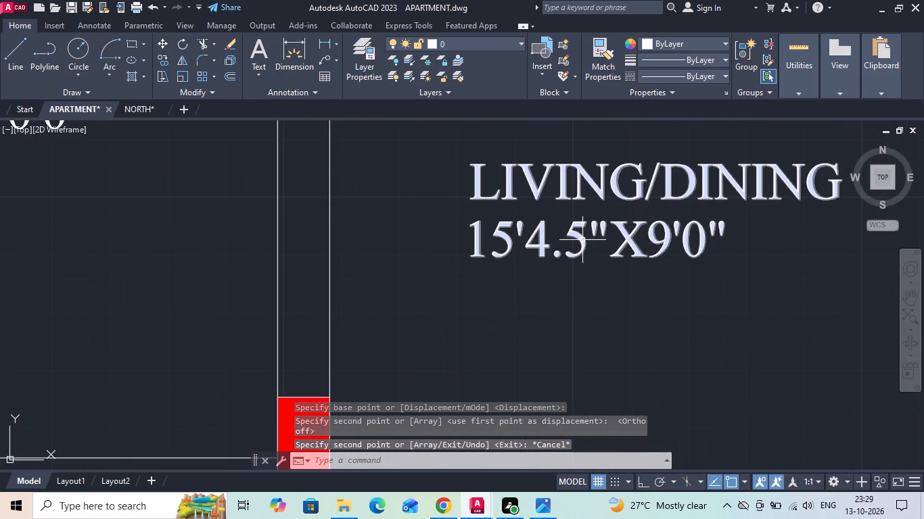
{"action": "double_click", "coordinate": [582, 240]}
{"action": "key", "text": "BackSpace"}
{"action": "key", "text": "BackSpace"}
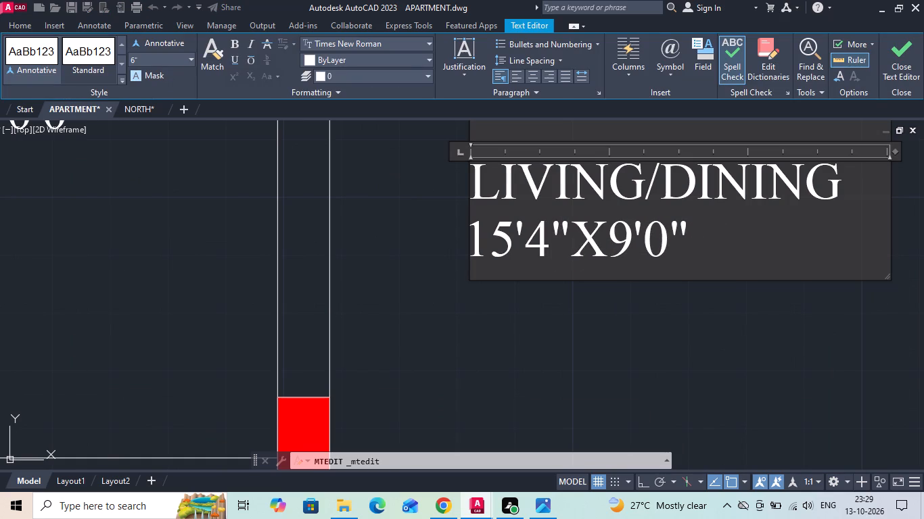
{"action": "key", "text": "6"}
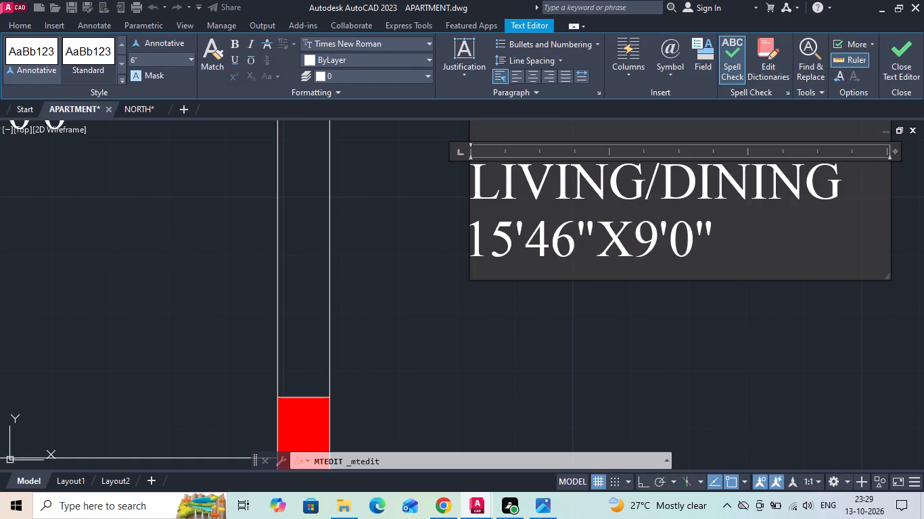
{"action": "left_click", "coordinate": [551, 245]}
{"action": "key", "text": "BackSpace"}
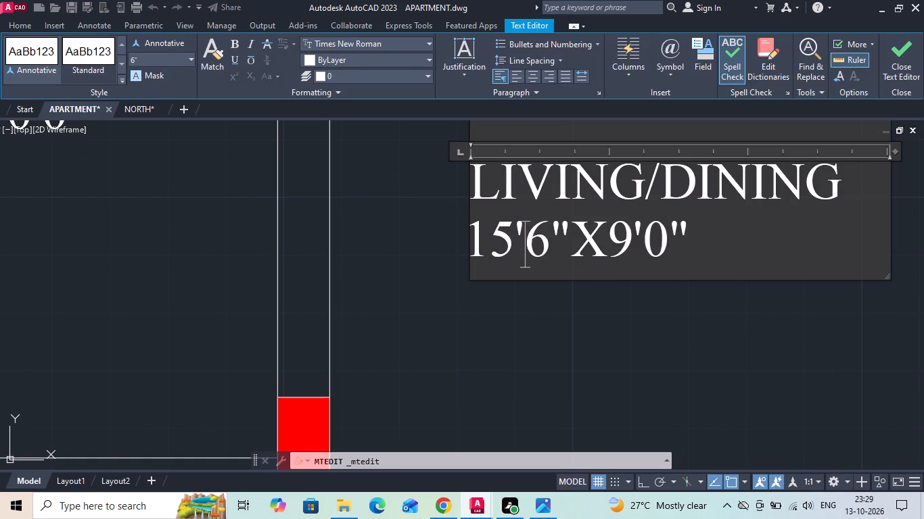
{"action": "left_click", "coordinate": [517, 247]}
{"action": "key", "text": "BackSpace"}
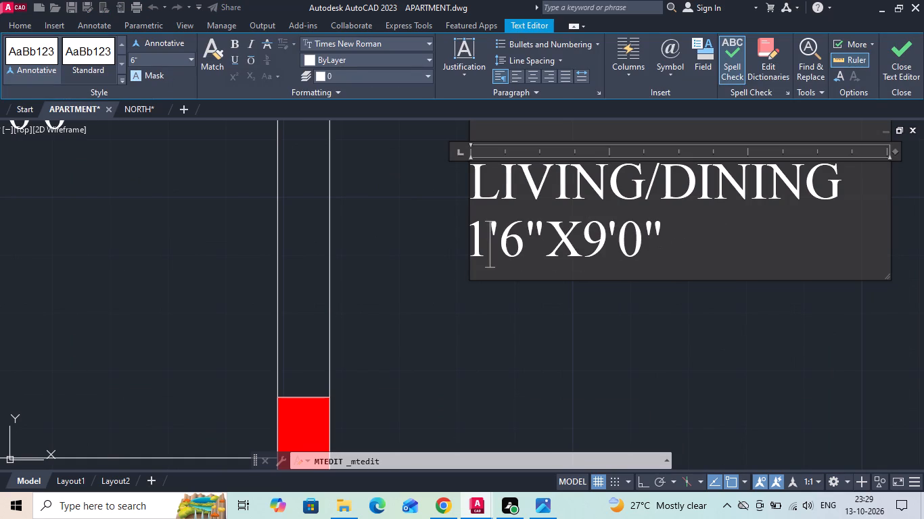
{"action": "key", "text": "BackSpace"}
{"action": "key", "text": "9"}
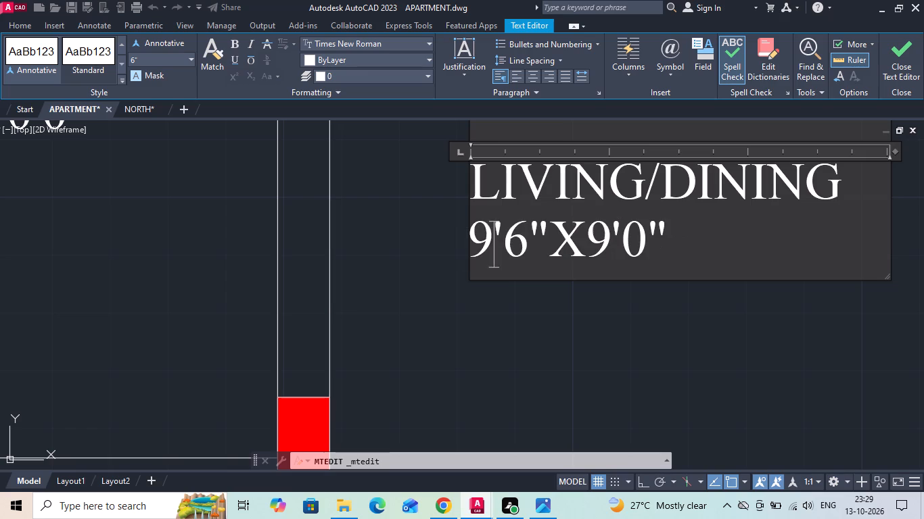
{"action": "left_click", "coordinate": [528, 243]}
{"action": "key", "text": "BackSpace"}
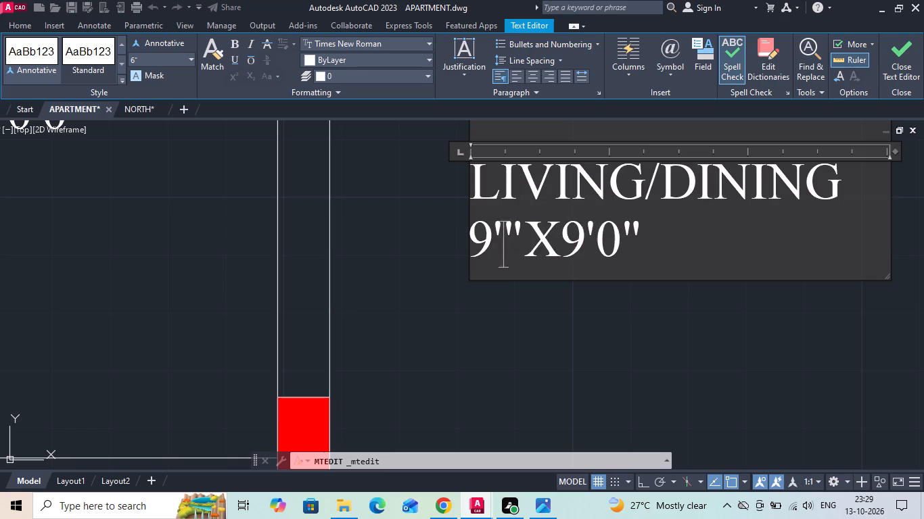
{"action": "key", "text": "0"}
Set the second dimension in the size line of unit C's LIVING/DINING label to 18'6".
{"action": "left_click", "coordinate": [611, 246]}
{"action": "key", "text": "BackSpace"}
{"action": "type", "text": "18"}
{"action": "left_click", "coordinate": [672, 243]}
{"action": "key", "text": "Insert"}
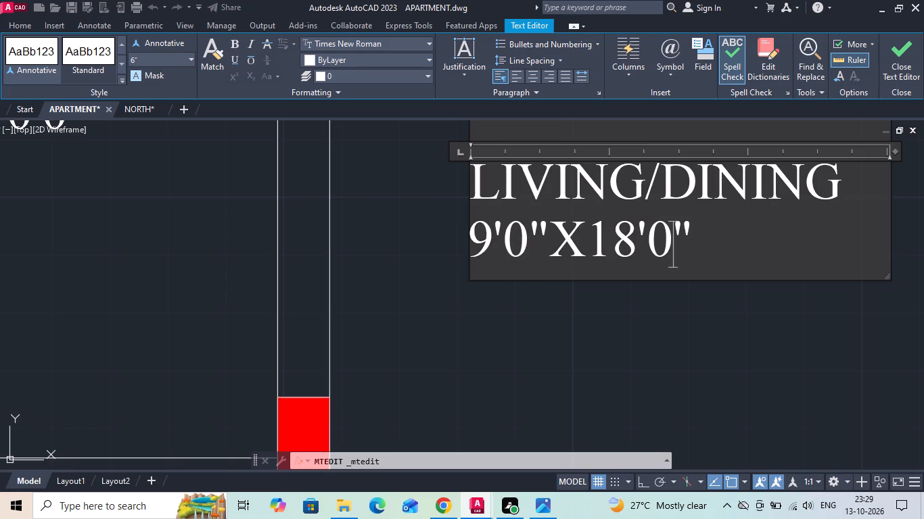
{"action": "key", "text": "6"}
{"action": "scroll", "coordinate": [691, 287], "scroll_direction": "down", "scroll_amount": 2}
{"action": "left_click", "coordinate": [685, 267]}
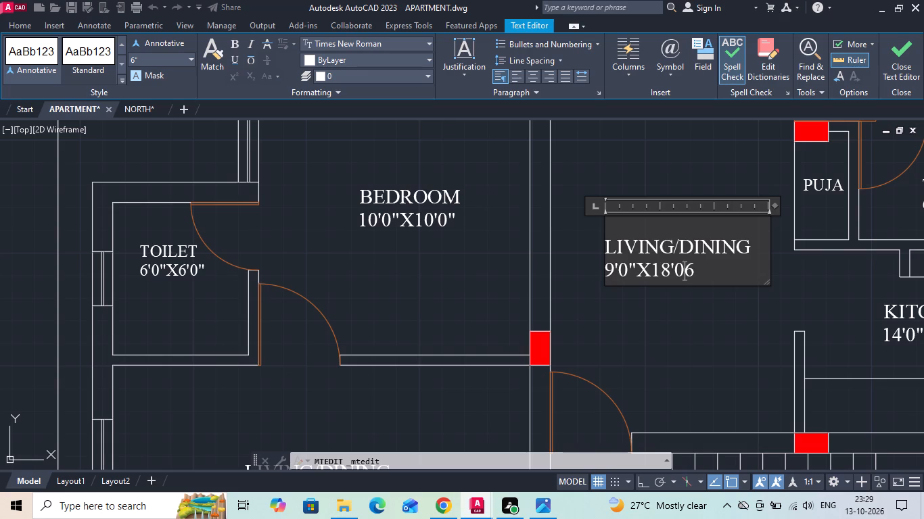
{"action": "key", "text": "BackSpace"}
{"action": "left_click", "coordinate": [690, 266]}
{"action": "key", "text": "shift+quotedbl"}
{"action": "scroll", "coordinate": [671, 322], "scroll_direction": "down", "scroll_amount": 2}
{"action": "left_click", "coordinate": [671, 322]}
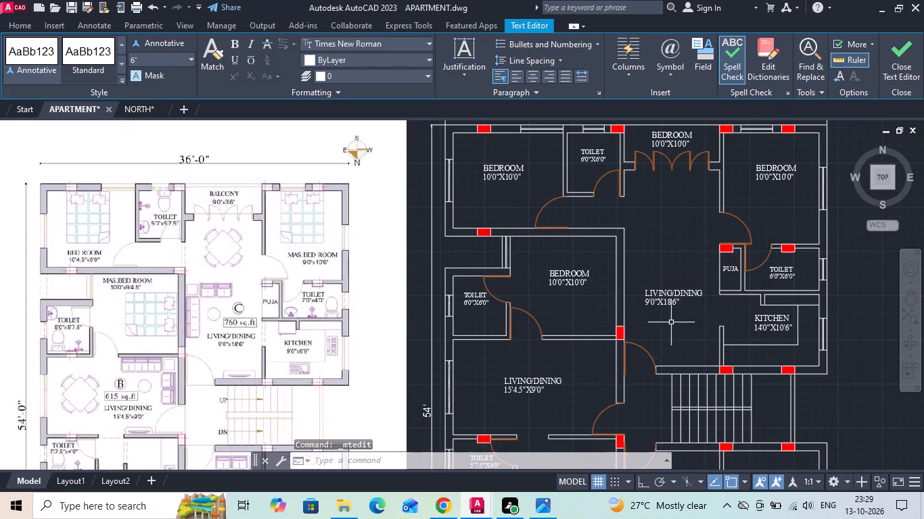
Copy unit C's LIVING/DINING label into unit A's living room and delete the LIVING ROOM label it replaces there.
{"action": "left_click", "coordinate": [672, 290]}
{"action": "right_click", "coordinate": [672, 290]}
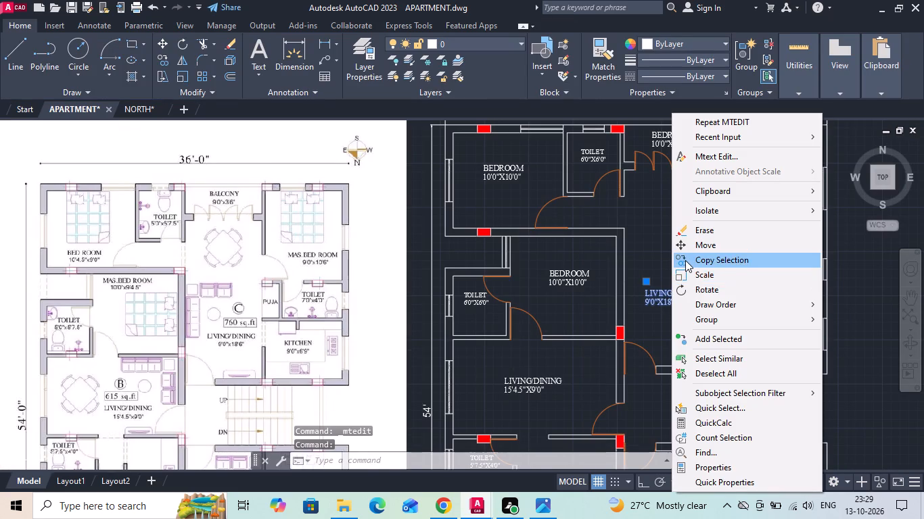
{"action": "left_click", "coordinate": [685, 260]}
{"action": "left_click", "coordinate": [664, 292]}
{"action": "scroll", "coordinate": [627, 220], "scroll_direction": "down", "scroll_amount": 1}
{"action": "scroll", "coordinate": [651, 337], "scroll_direction": "up", "scroll_amount": 1}
{"action": "middle_click_drag", "start_coordinate": [649, 339], "coordinate": [654, 255]}
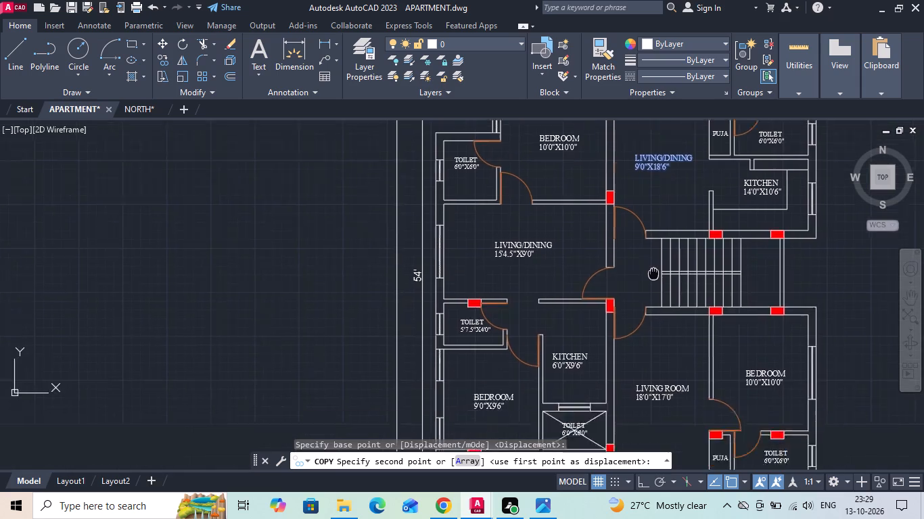
{"action": "middle_click_drag", "start_coordinate": [654, 255], "coordinate": [654, 218]}
{"action": "scroll", "coordinate": [659, 348], "scroll_direction": "up", "scroll_amount": 1}
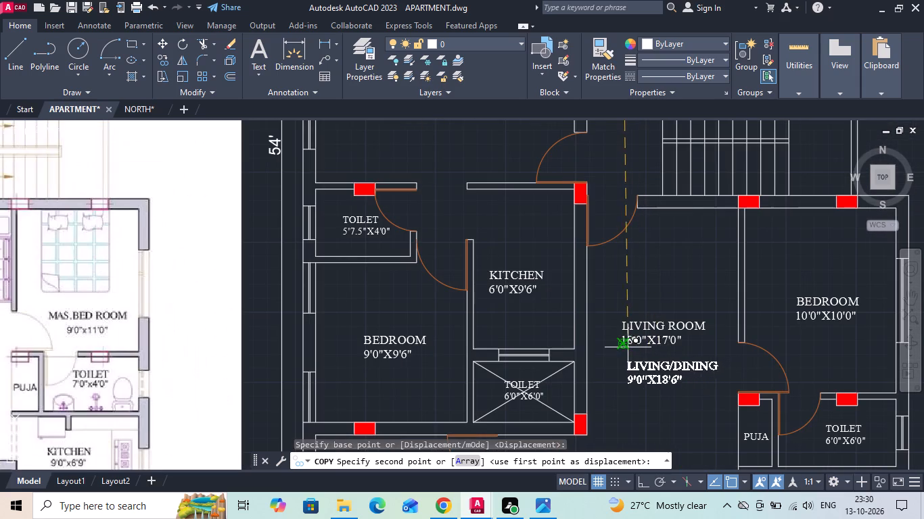
{"action": "scroll", "coordinate": [627, 337], "scroll_direction": "up", "scroll_amount": 1}
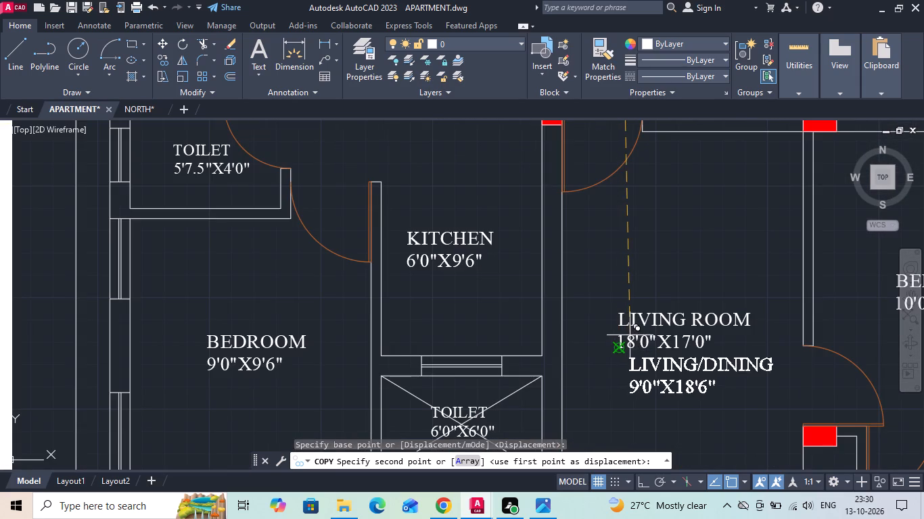
{"action": "left_click", "coordinate": [620, 332]}
{"action": "key", "text": "Escape"}
{"action": "left_click", "coordinate": [633, 323]}
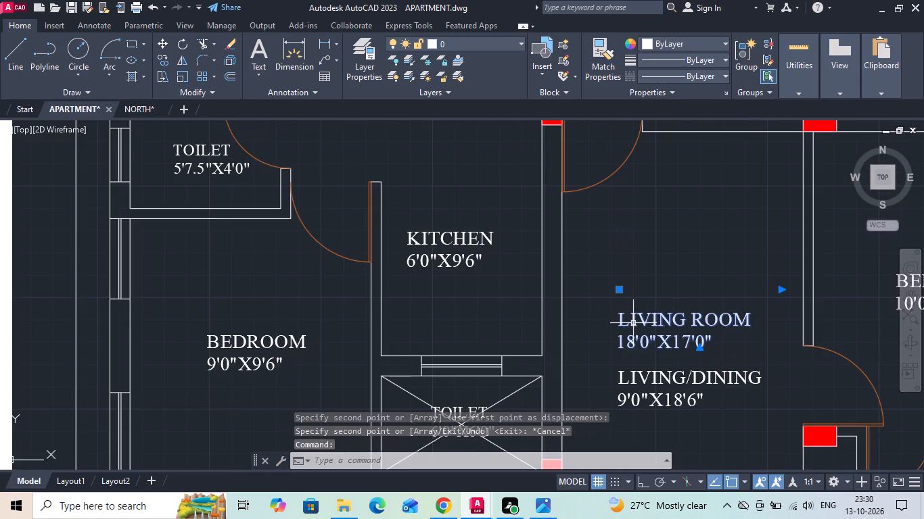
{"action": "key", "text": "Delete"}
Move unit C's LIVING/DINING label slightly toward the balcony within its room.
{"action": "scroll", "coordinate": [594, 247], "scroll_direction": "down", "scroll_amount": 2}
{"action": "middle_click_drag", "start_coordinate": [593, 250], "coordinate": [581, 353]}
{"action": "scroll", "coordinate": [580, 357], "scroll_direction": "down", "scroll_amount": 2}
{"action": "scroll", "coordinate": [575, 305], "scroll_direction": "up", "scroll_amount": 2}
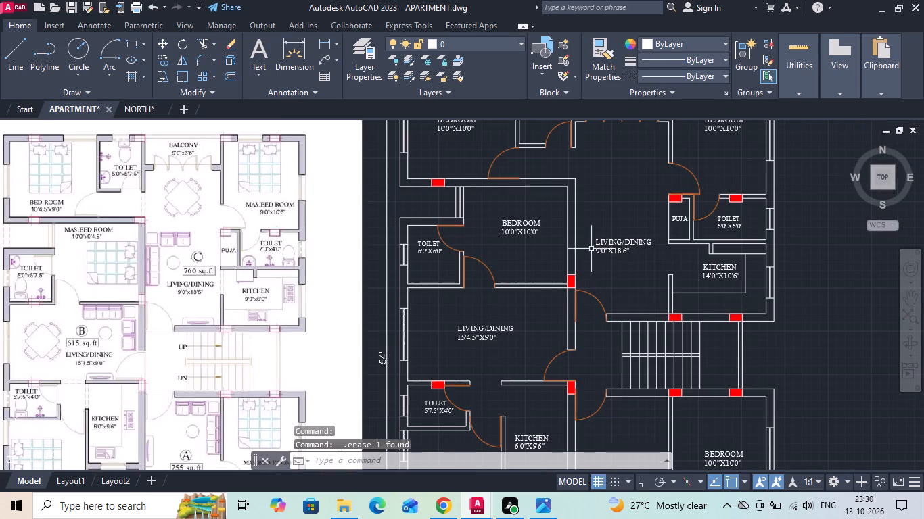
{"action": "left_click", "coordinate": [605, 241]}
{"action": "right_click", "coordinate": [605, 241]}
{"action": "left_click", "coordinate": [618, 240]}
{"action": "left_click", "coordinate": [639, 287]}
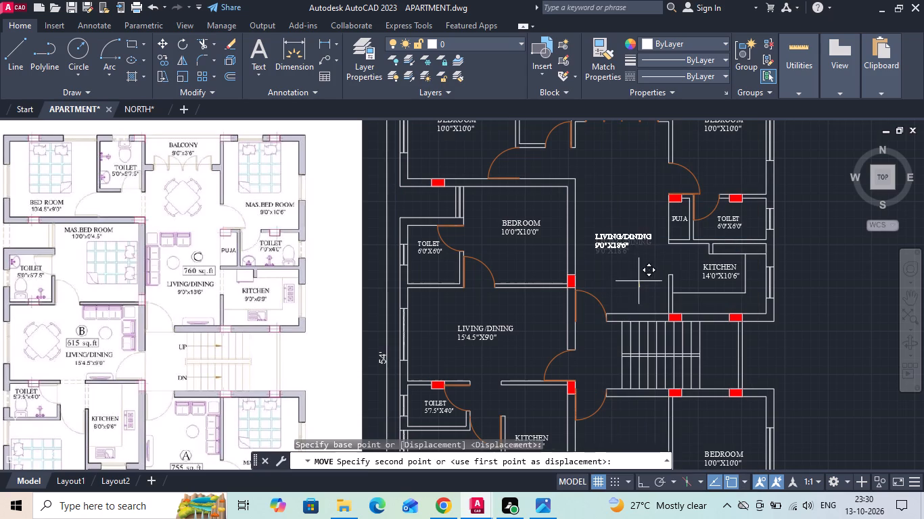
{"action": "left_click", "coordinate": [640, 261]}
Set the size line of the TOILET label beside the bedroom above unit B's living room to 5'0"X5'7.5".
{"action": "scroll", "coordinate": [642, 262], "scroll_direction": "down", "scroll_amount": 1}
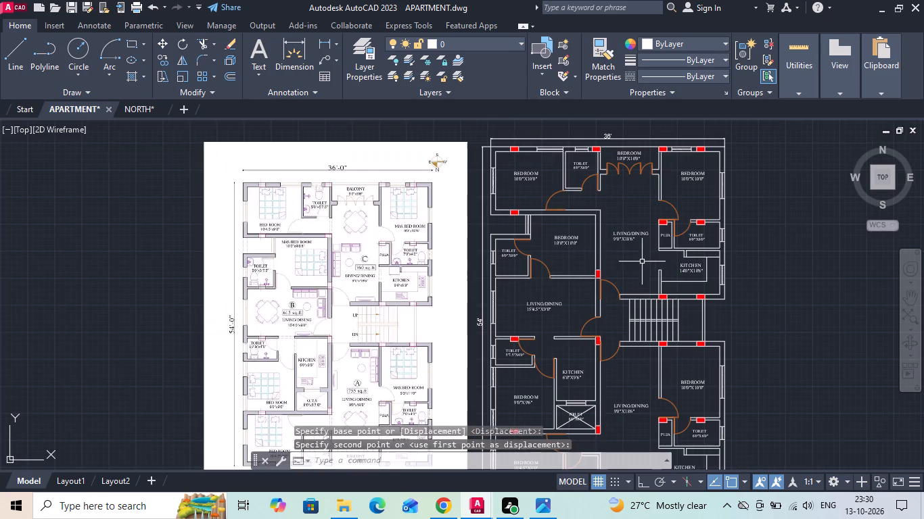
{"action": "scroll", "coordinate": [524, 318], "scroll_direction": "up", "scroll_amount": 2}
{"action": "middle_click_drag", "start_coordinate": [537, 324], "coordinate": [668, 350]}
{"action": "scroll", "coordinate": [668, 350], "scroll_direction": "down", "scroll_amount": 1}
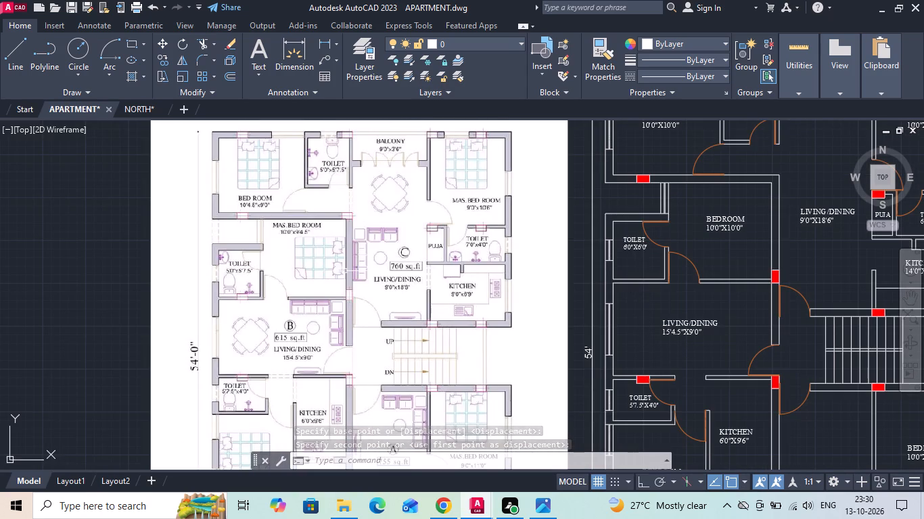
{"action": "scroll", "coordinate": [222, 280], "scroll_direction": "up", "scroll_amount": 2}
{"action": "scroll", "coordinate": [222, 280], "scroll_direction": "down", "scroll_amount": 2}
{"action": "scroll", "coordinate": [620, 239], "scroll_direction": "up", "scroll_amount": 2}
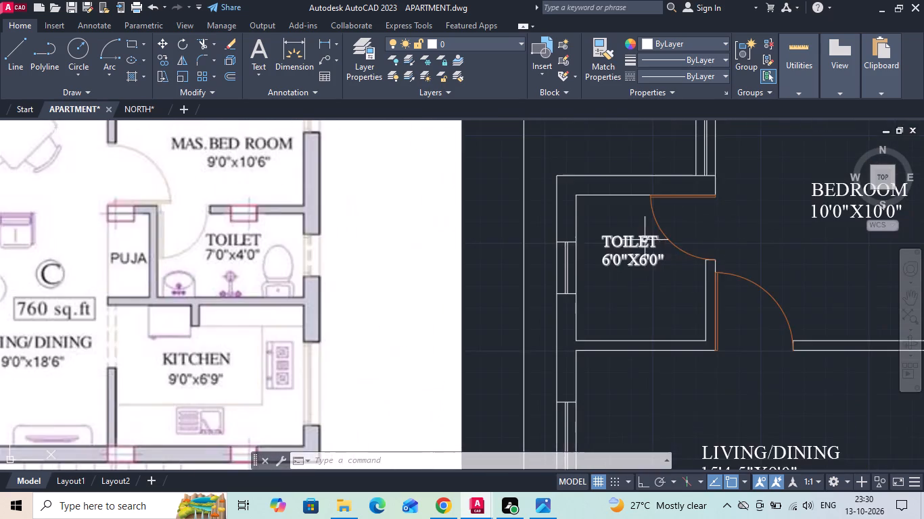
{"action": "scroll", "coordinate": [660, 274], "scroll_direction": "up", "scroll_amount": 1}
{"action": "double_click", "coordinate": [637, 253]}
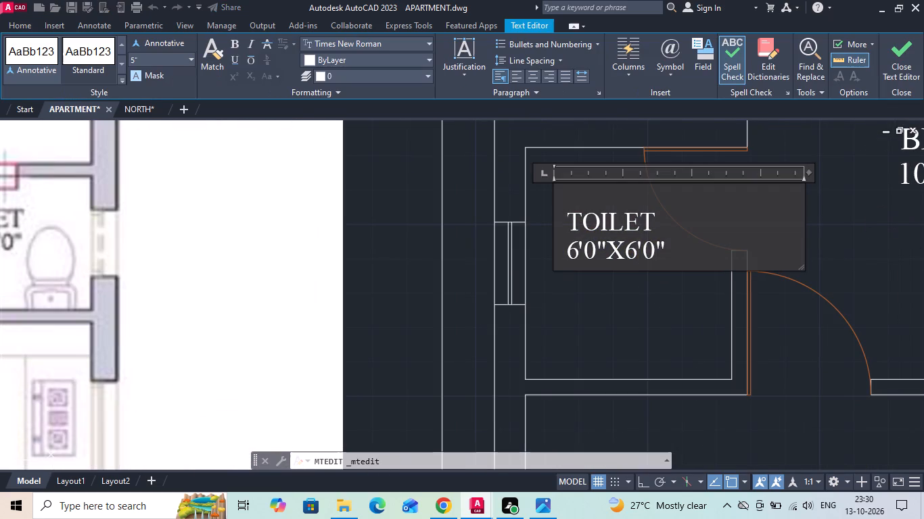
{"action": "key", "text": "BackSpace"}
{"action": "key", "text": "5"}
{"action": "left_click", "coordinate": [649, 254]}
{"action": "key", "text": "BackSpace"}
{"action": "key", "text": "7"}
{"action": "type", "text": ".5"}
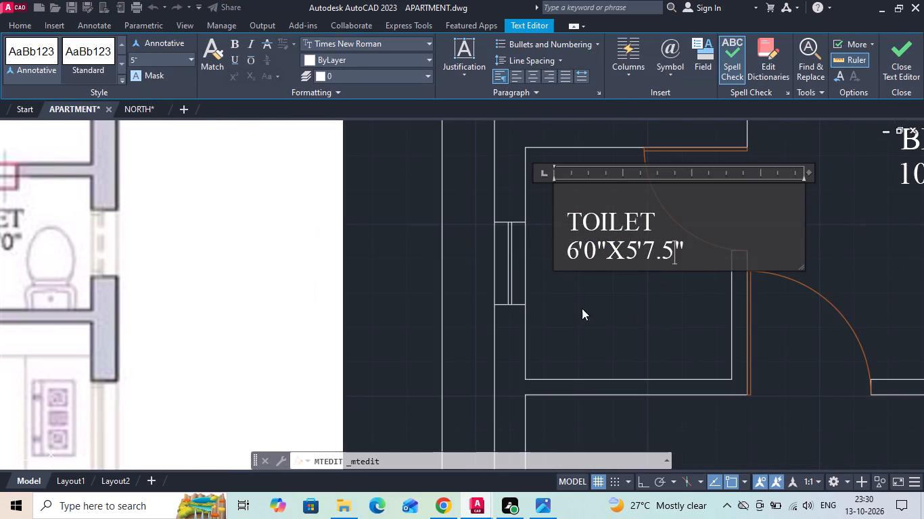
{"action": "left_click", "coordinate": [578, 257]}
{"action": "key", "text": "BackSpace"}
{"action": "key", "text": "5"}
{"action": "scroll", "coordinate": [581, 351], "scroll_direction": "down", "scroll_amount": 2}
{"action": "left_click", "coordinate": [582, 338]}
Set the size line of the BEDROOM label in unit C's upper-left corner room to 10'4.5"X9'0".
{"action": "scroll", "coordinate": [593, 352], "scroll_direction": "down", "scroll_amount": 1}
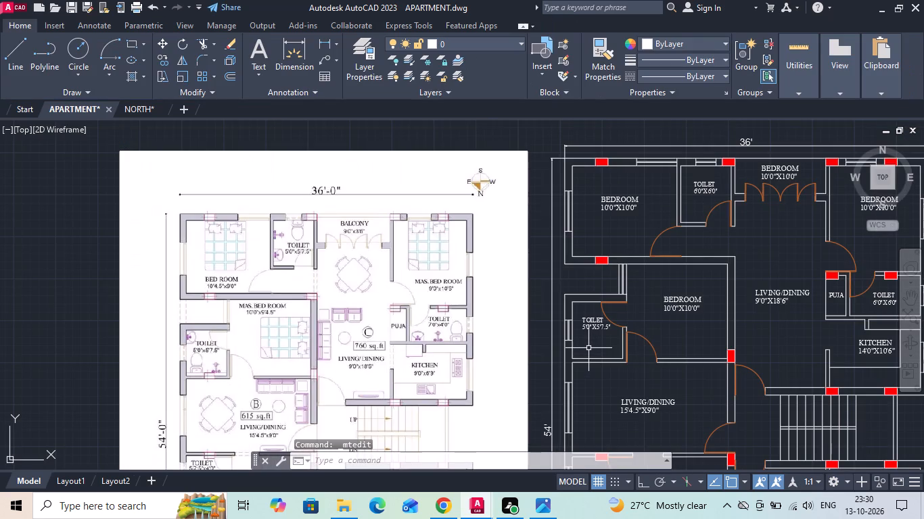
{"action": "scroll", "coordinate": [599, 246], "scroll_direction": "up", "scroll_amount": 1}
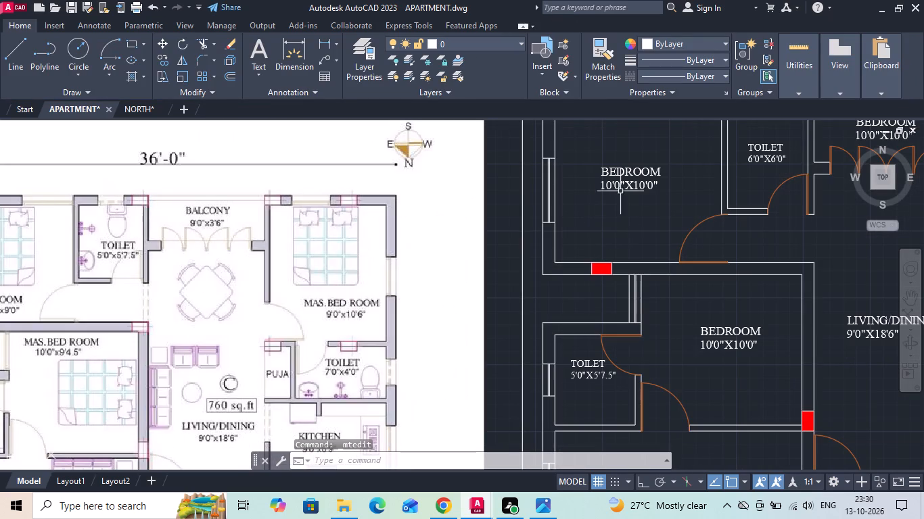
{"action": "double_click", "coordinate": [620, 188]}
{"action": "middle_click_drag", "start_coordinate": [620, 188], "coordinate": [749, 259]}
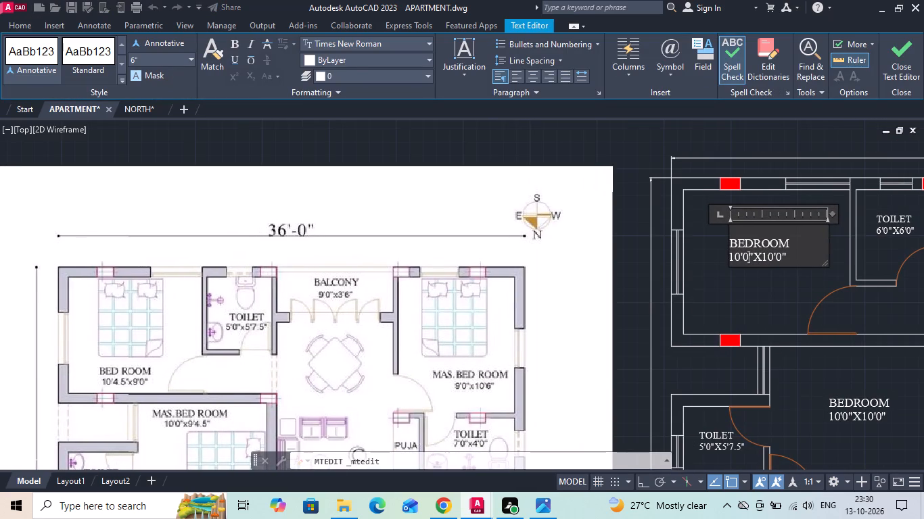
{"action": "key", "text": "BackSpace"}
{"action": "type", "text": "4.5"}
{"action": "left_click", "coordinate": [779, 258]}
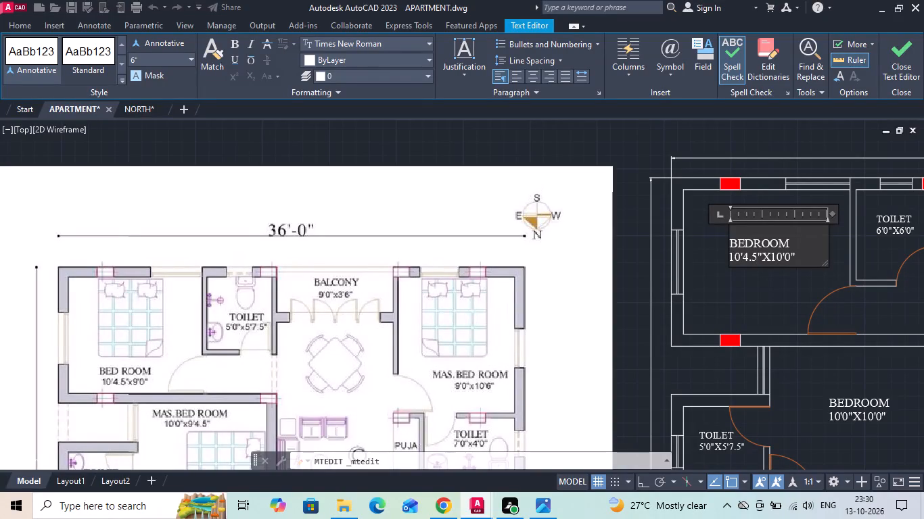
{"action": "left_click", "coordinate": [781, 261]}
{"action": "key", "text": "BackSpace"}
{"action": "key", "text": "BackSpace"}
{"action": "key", "text": "9"}
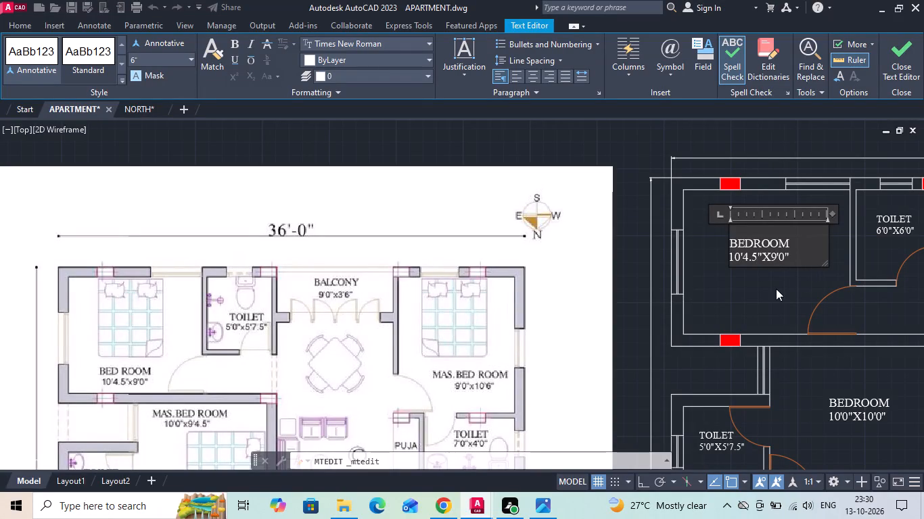
Replace the TOILET label beside unit C's corner bedroom with a copy of the 5'0"X5'7.5" TOILET label from unit B.
{"action": "left_click", "coordinate": [776, 289]}
{"action": "middle_click_drag", "start_coordinate": [775, 289], "coordinate": [749, 284]}
{"action": "scroll", "coordinate": [749, 261], "scroll_direction": "down", "scroll_amount": 1}
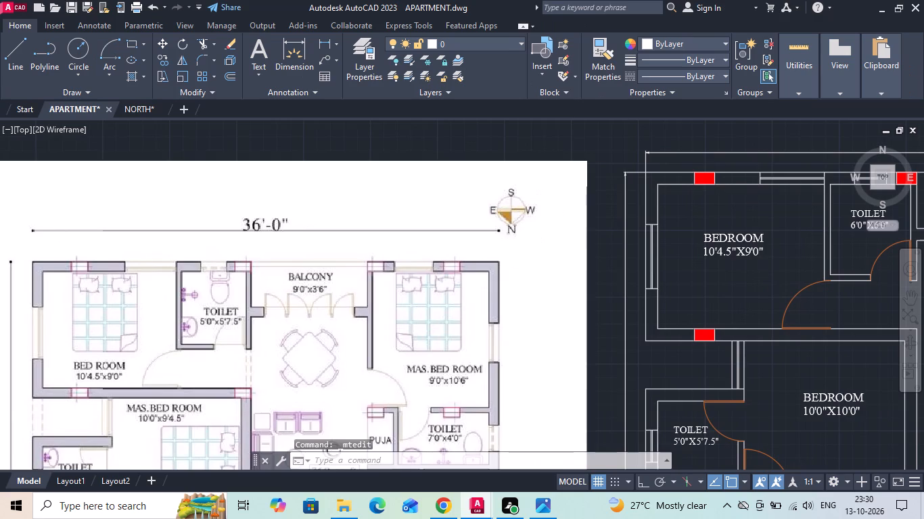
{"action": "left_click", "coordinate": [830, 241]}
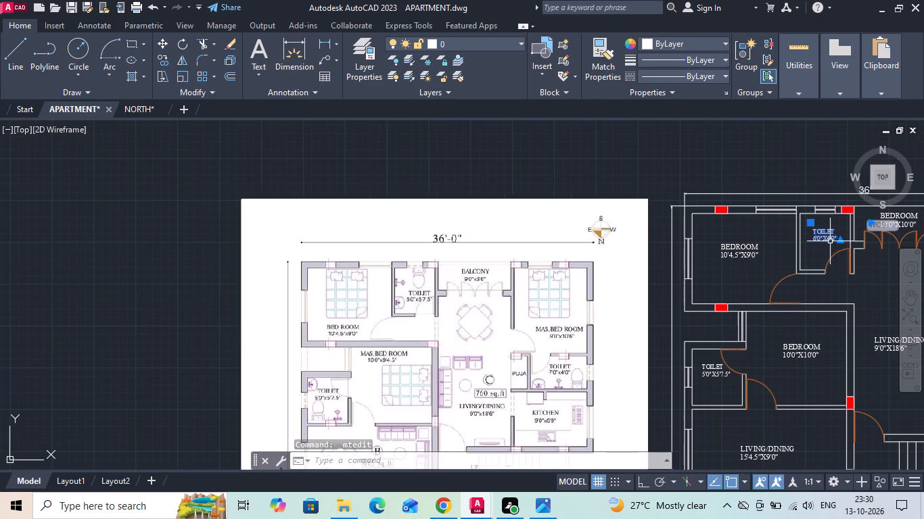
{"action": "key", "text": "Delete"}
{"action": "left_click", "coordinate": [716, 371]}
{"action": "right_click", "coordinate": [716, 371]}
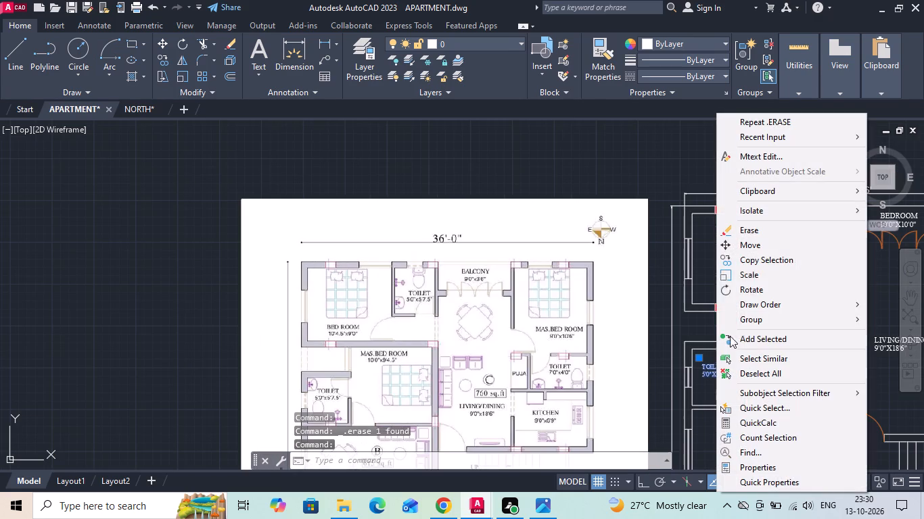
{"action": "left_click", "coordinate": [764, 262]}
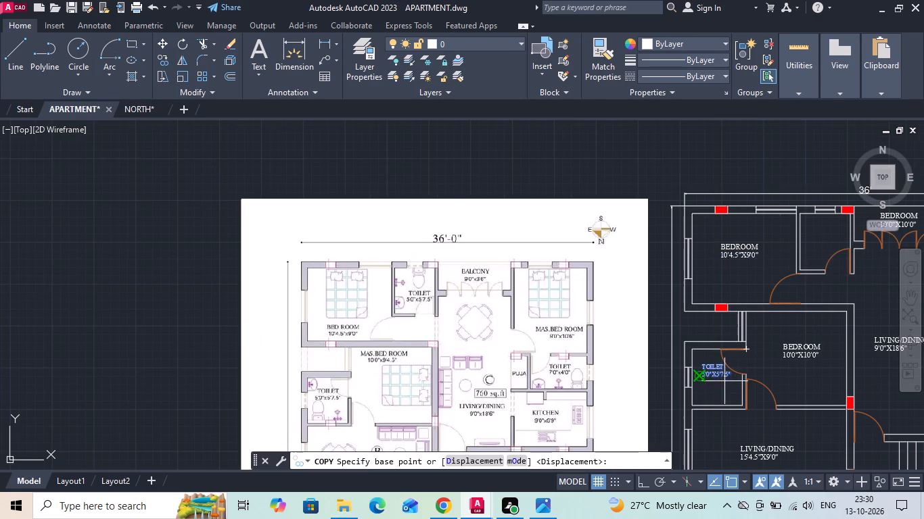
{"action": "left_click_drag", "start_coordinate": [720, 377], "coordinate": [729, 364]}
{"action": "scroll", "coordinate": [825, 247], "scroll_direction": "up", "scroll_amount": 2}
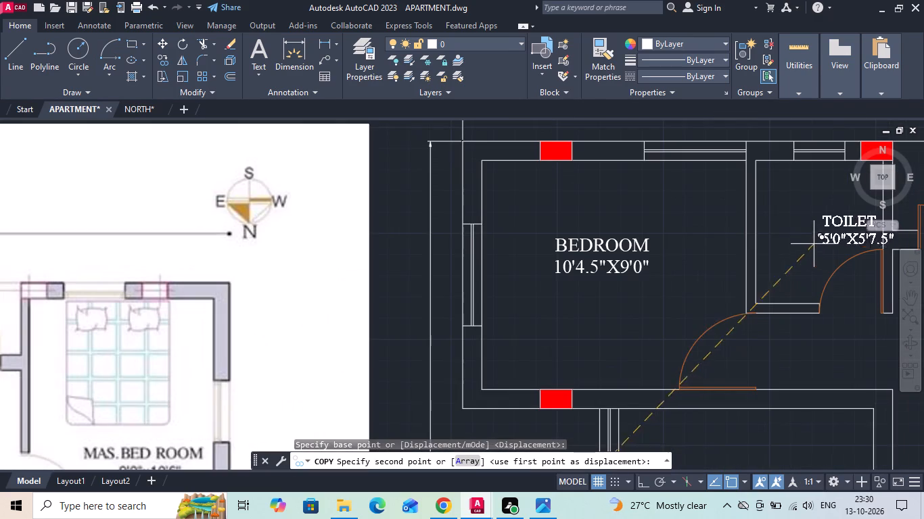
{"action": "left_click", "coordinate": [781, 237]}
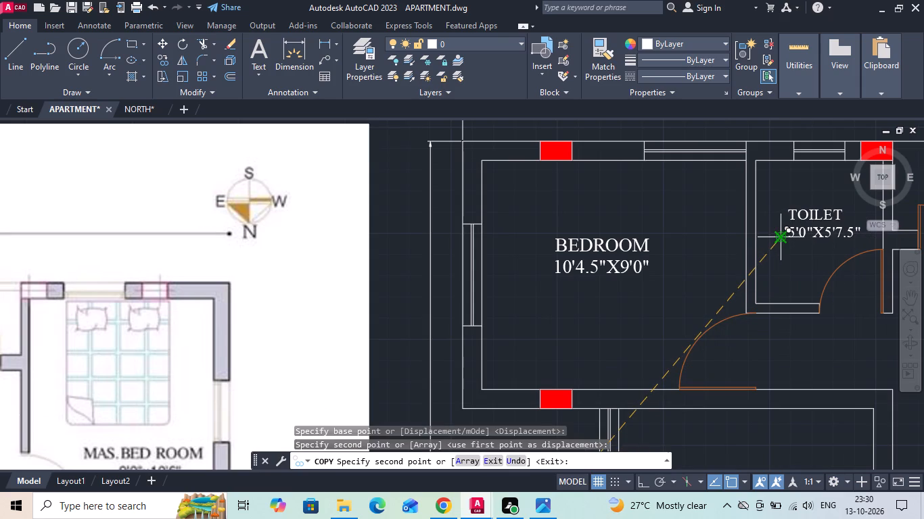
{"action": "key", "text": "Escape"}
Move the TOILET label beside the bedroom above unit B's living room slightly lower within its room.
{"action": "scroll", "coordinate": [664, 236], "scroll_direction": "down", "scroll_amount": 2}
{"action": "scroll", "coordinate": [605, 370], "scroll_direction": "up", "scroll_amount": 2}
{"action": "left_click", "coordinate": [607, 361]}
{"action": "right_click", "coordinate": [607, 361]}
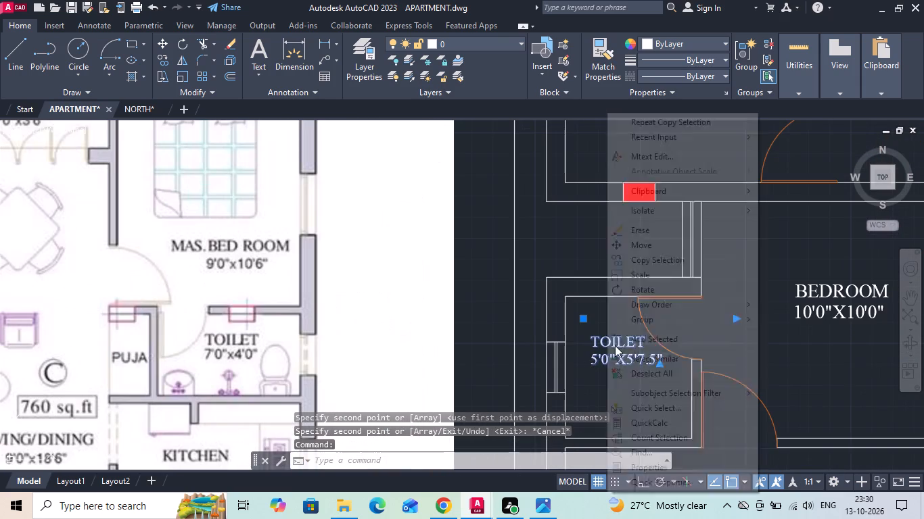
{"action": "left_click", "coordinate": [653, 251]}
{"action": "middle_click_drag", "start_coordinate": [687, 308], "coordinate": [664, 247]}
{"action": "left_click", "coordinate": [729, 270]}
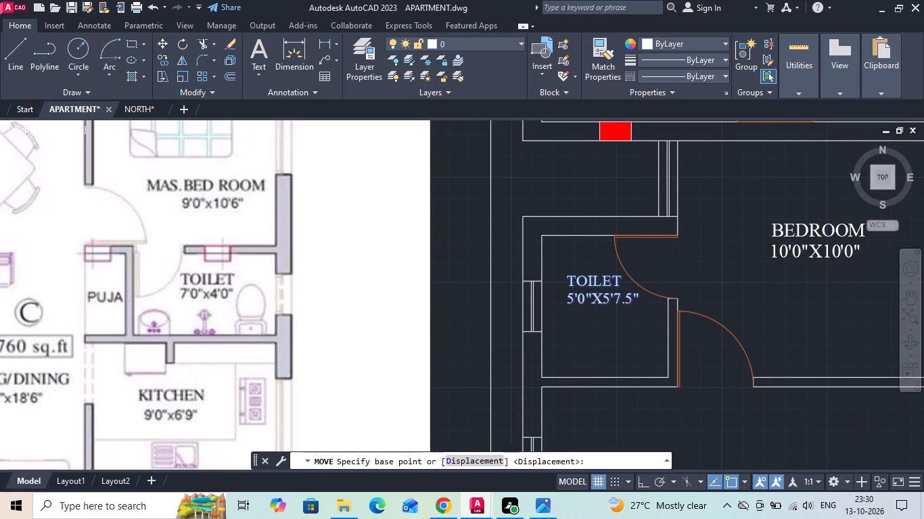
{"action": "left_click", "coordinate": [728, 285]}
Save the apartment drawing.
{"action": "key", "text": "ctrl+s"}
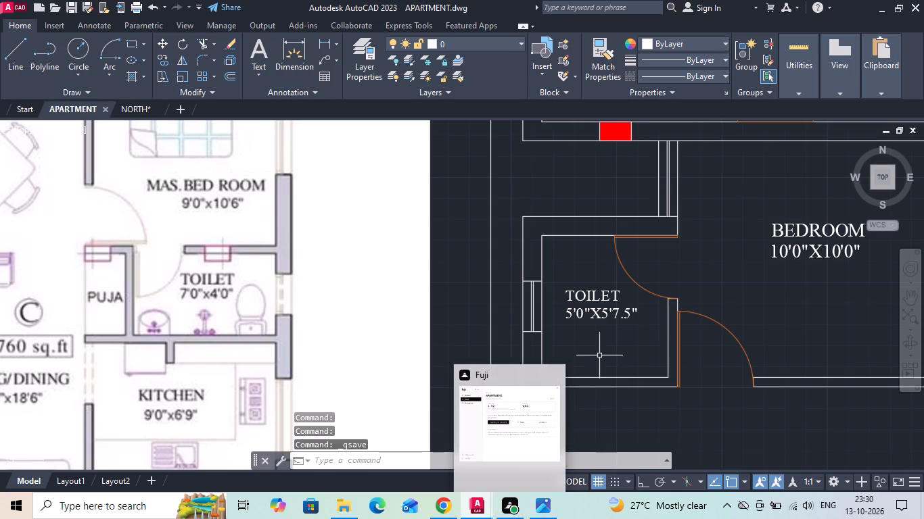
{"action": "scroll", "coordinate": [446, 339], "scroll_direction": "down", "scroll_amount": 1}
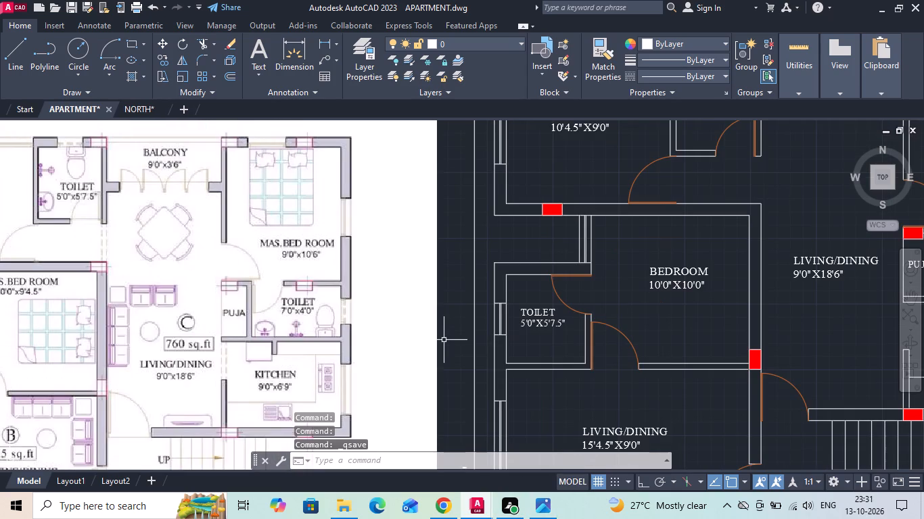
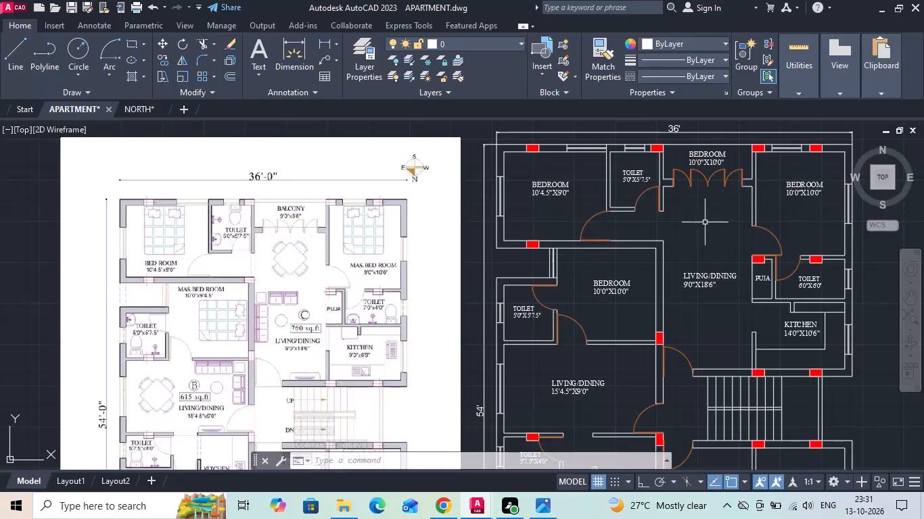
Replace the BEDROOM label in unit C's balcony with a copy of unit A's BALCONY 9'0"X3'6" label.
{"action": "middle_click_drag", "start_coordinate": [678, 236], "coordinate": [662, 257]}
{"action": "left_click", "coordinate": [693, 174]}
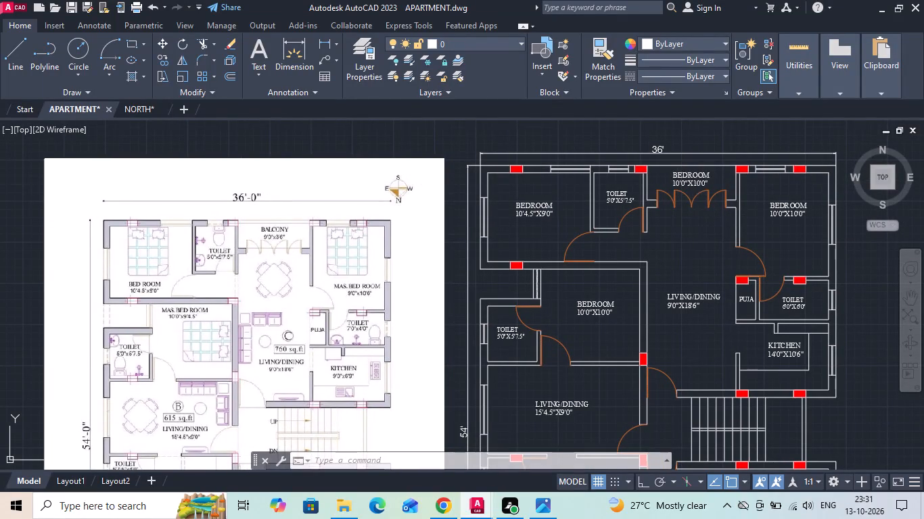
{"action": "key", "text": "Delete"}
{"action": "scroll", "coordinate": [623, 185], "scroll_direction": "down", "scroll_amount": 2}
{"action": "scroll", "coordinate": [644, 386], "scroll_direction": "up", "scroll_amount": 3}
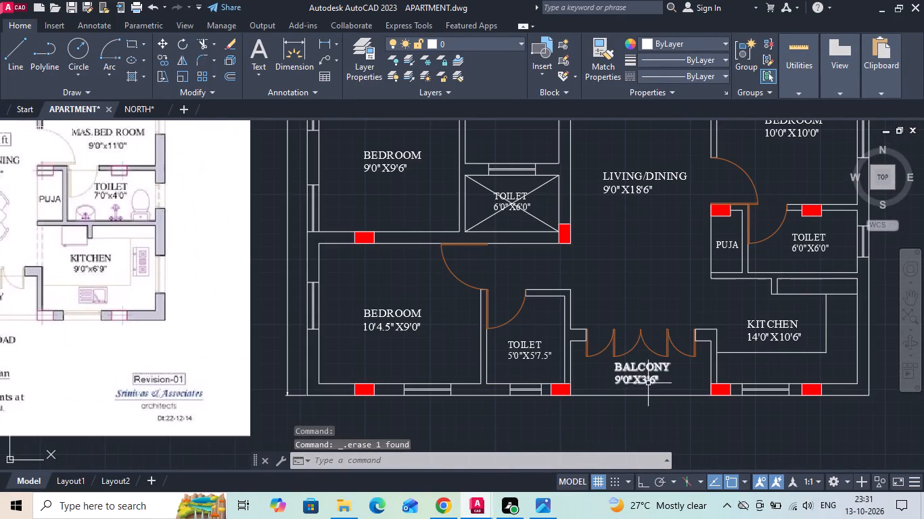
{"action": "left_click", "coordinate": [648, 382]}
{"action": "right_click", "coordinate": [648, 382]}
{"action": "left_click", "coordinate": [717, 148]}
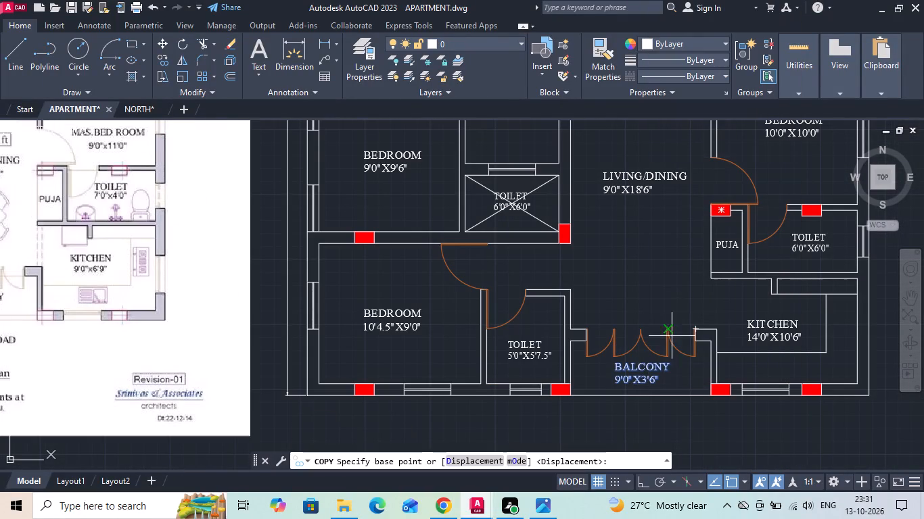
{"action": "left_click", "coordinate": [654, 370]}
{"action": "scroll", "coordinate": [624, 347], "scroll_direction": "down", "scroll_amount": 3}
{"action": "scroll", "coordinate": [631, 178], "scroll_direction": "up", "scroll_amount": 2}
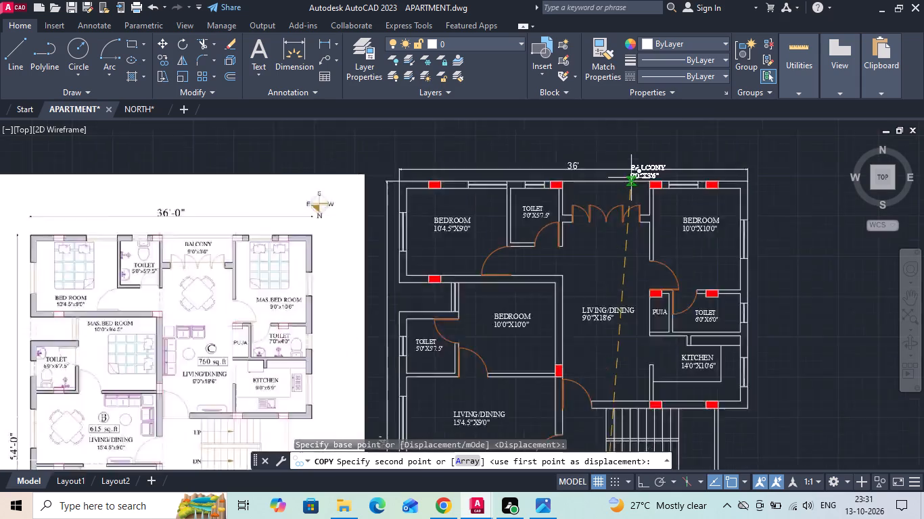
{"action": "scroll", "coordinate": [631, 178], "scroll_direction": "up", "scroll_amount": 3}
{"action": "left_click", "coordinate": [507, 244]}
{"action": "key", "text": "Escape"}
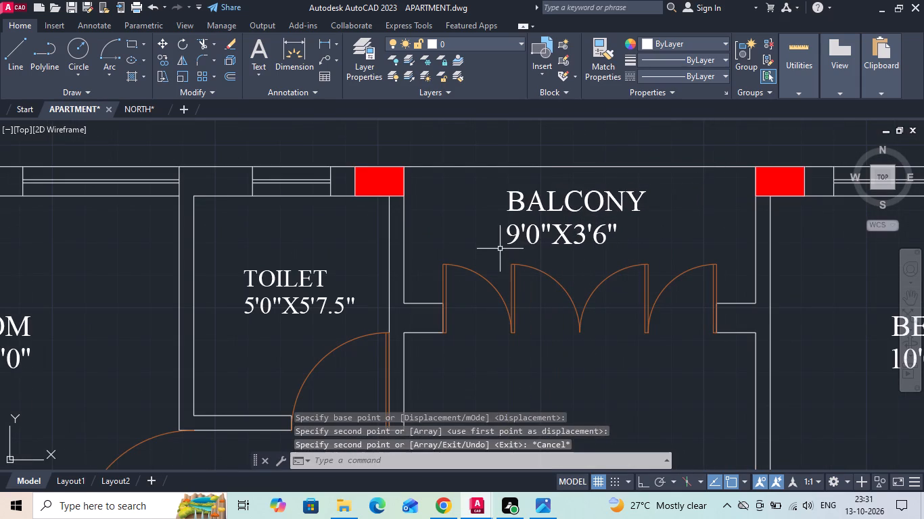
Save the apartment drawing.
{"action": "key", "text": "ctrl+s"}
Change the bedroom label east of unit C's balcony to M.BEDROOM with the size 9'0"X10'6".
{"action": "scroll", "coordinate": [500, 251], "scroll_direction": "down", "scroll_amount": 3}
{"action": "scroll", "coordinate": [545, 289], "scroll_direction": "up", "scroll_amount": 1}
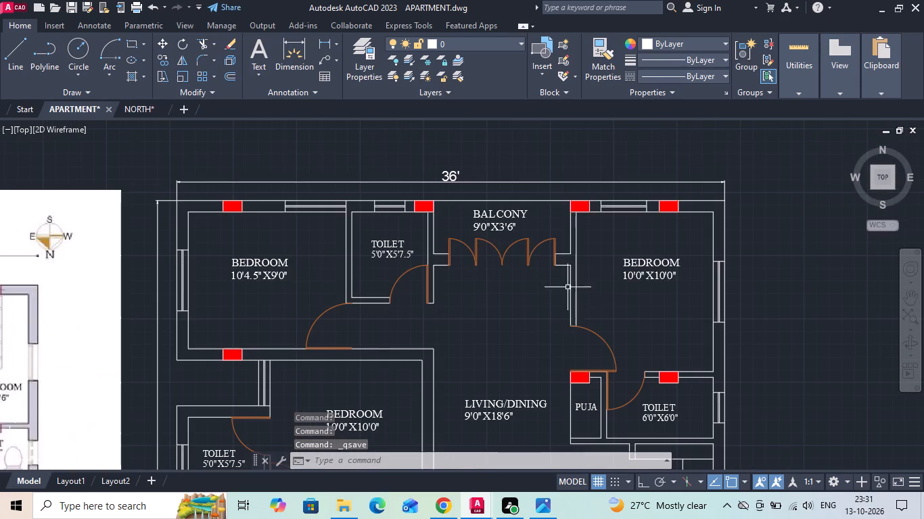
{"action": "double_click", "coordinate": [632, 265]}
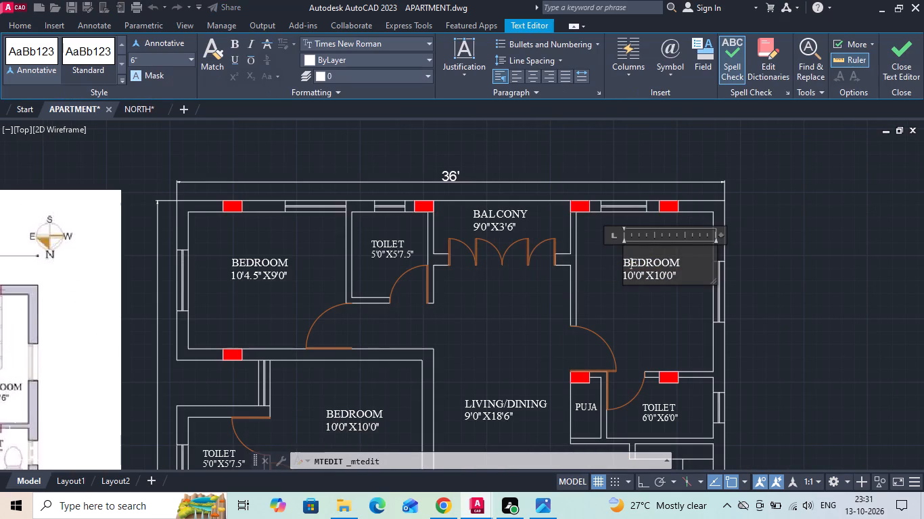
{"action": "left_click", "coordinate": [627, 258]}
{"action": "type", "text": "M."}
{"action": "scroll", "coordinate": [653, 292], "scroll_direction": "down", "scroll_amount": 1}
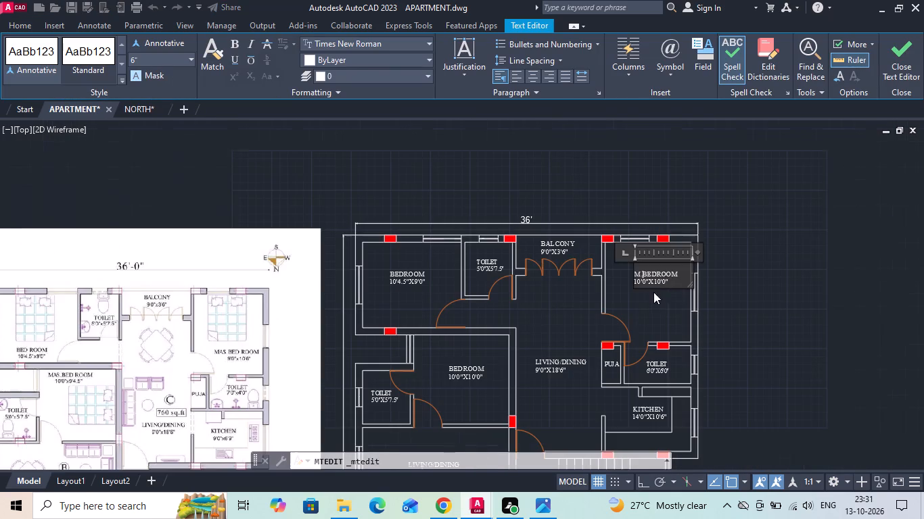
{"action": "scroll", "coordinate": [250, 367], "scroll_direction": "up", "scroll_amount": 2}
{"action": "scroll", "coordinate": [249, 367], "scroll_direction": "down", "scroll_amount": 2}
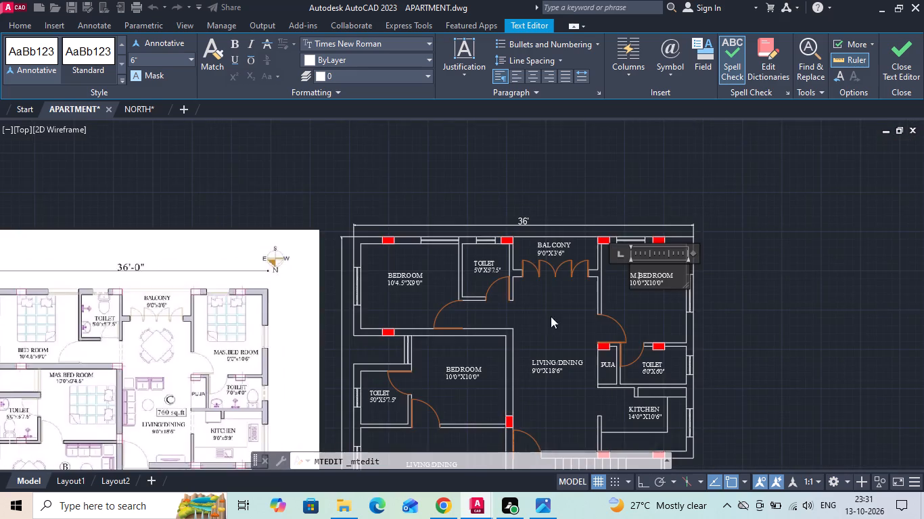
{"action": "scroll", "coordinate": [654, 307], "scroll_direction": "up", "scroll_amount": 3}
{"action": "left_click", "coordinate": [667, 248]}
{"action": "key", "text": "BackSpace"}
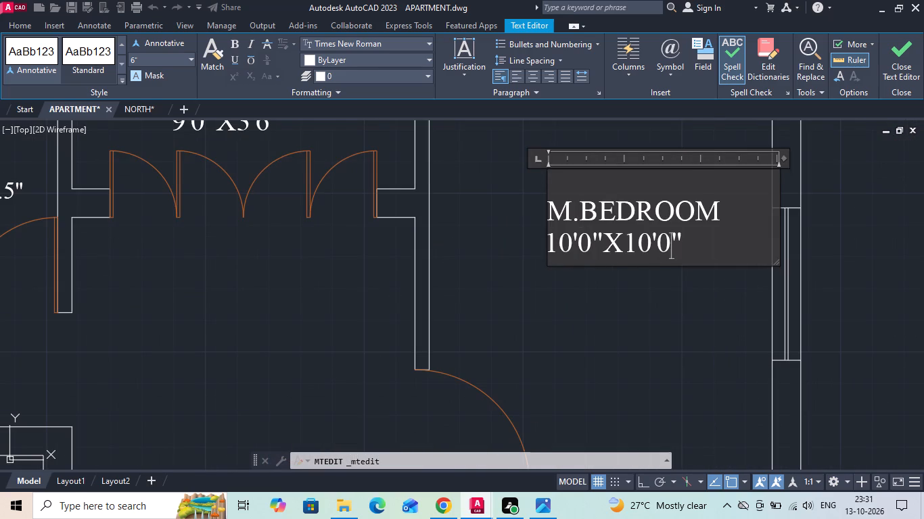
{"action": "key", "text": "6"}
{"action": "left_click", "coordinate": [574, 248]}
{"action": "key", "text": "BackSpace"}
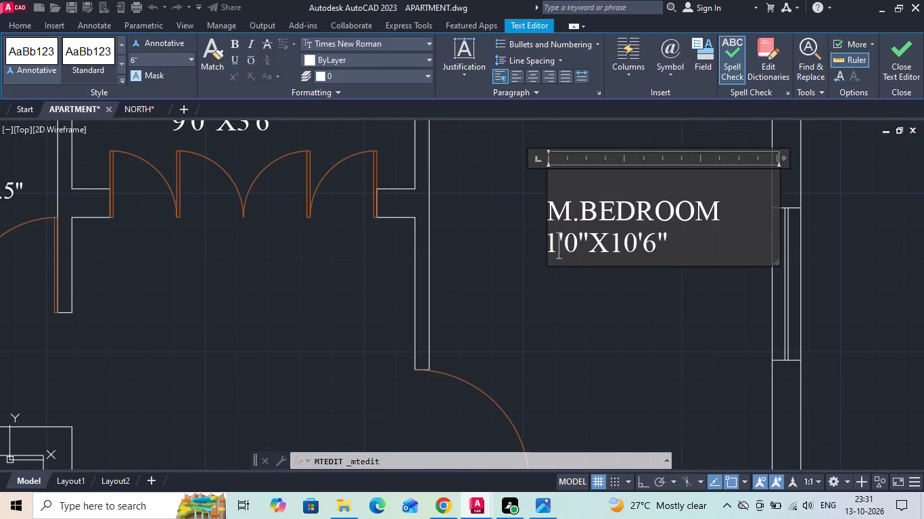
{"action": "key", "text": "BackSpace"}
{"action": "key", "text": "9"}
{"action": "scroll", "coordinate": [542, 282], "scroll_direction": "down", "scroll_amount": 2}
{"action": "left_click", "coordinate": [553, 308]}
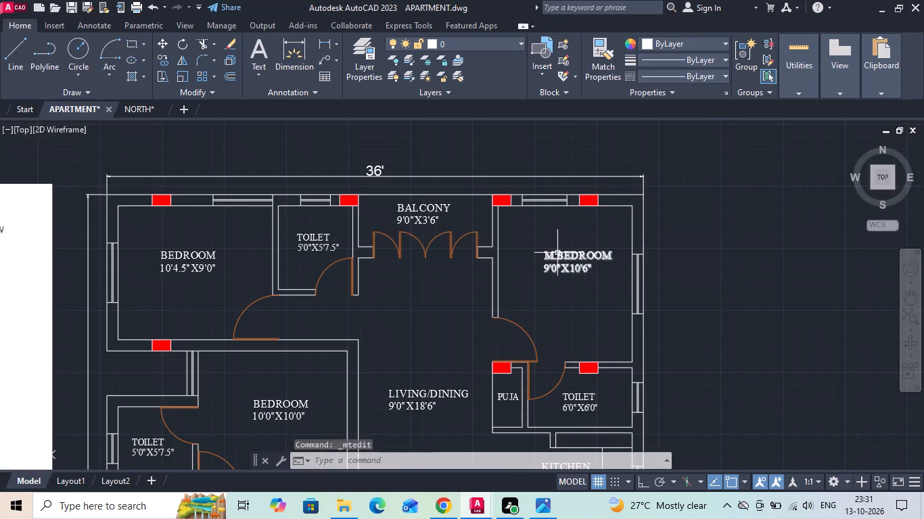
Move unit C's M.BEDROOM label slightly lower within its room.
{"action": "left_click", "coordinate": [557, 252]}
{"action": "right_click", "coordinate": [557, 252]}
{"action": "left_click", "coordinate": [607, 249]}
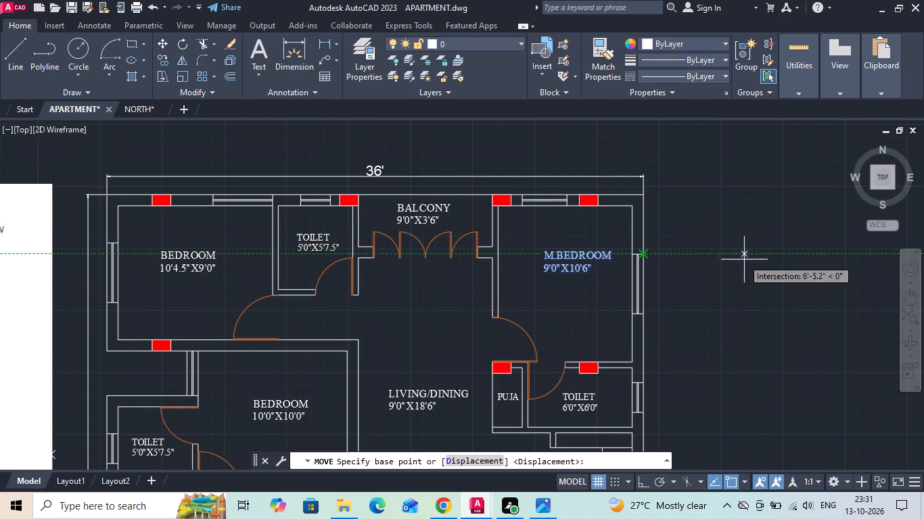
{"action": "left_click_drag", "start_coordinate": [746, 262], "coordinate": [746, 270]}
{"action": "left_click", "coordinate": [745, 283]}
Change the label of the bedroom above unit B's living room to M.BEDROOM with the size 10'0"X9'4.5".
{"action": "scroll", "coordinate": [776, 234], "scroll_direction": "down", "scroll_amount": 1}
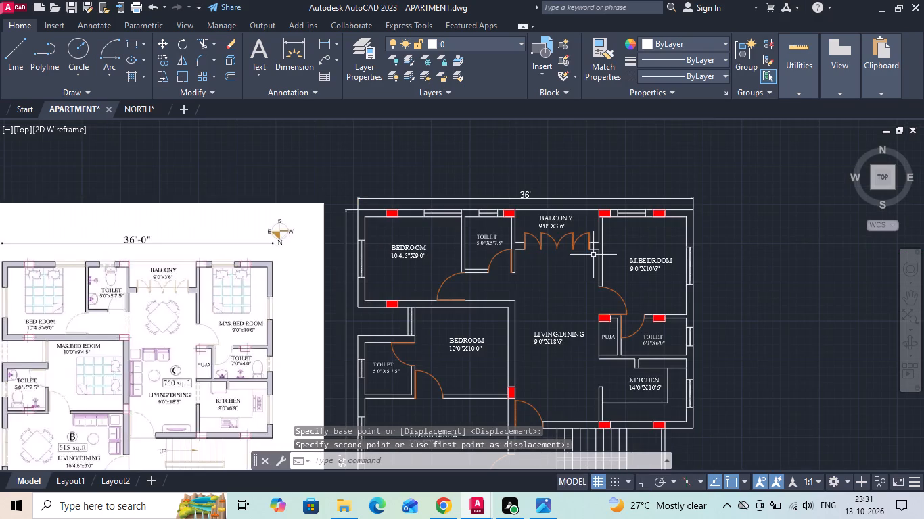
{"action": "middle_click_drag", "start_coordinate": [649, 224], "coordinate": [758, 183]}
{"action": "scroll", "coordinate": [537, 319], "scroll_direction": "up", "scroll_amount": 1}
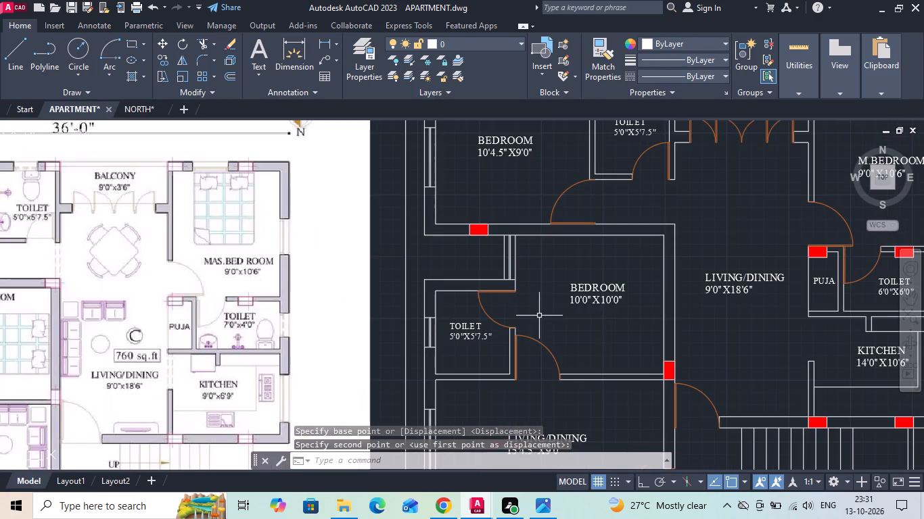
{"action": "middle_click_drag", "start_coordinate": [688, 289], "coordinate": [759, 274]}
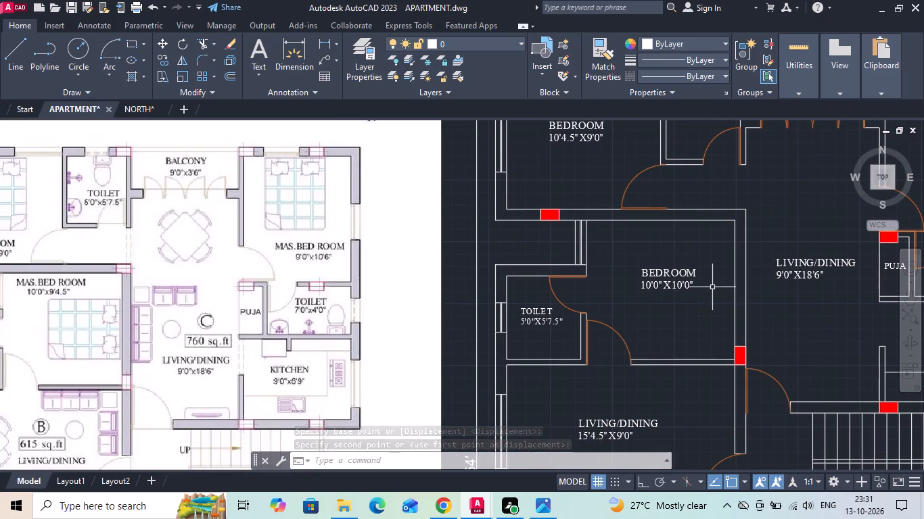
{"action": "scroll", "coordinate": [769, 282], "scroll_direction": "up", "scroll_amount": 2}
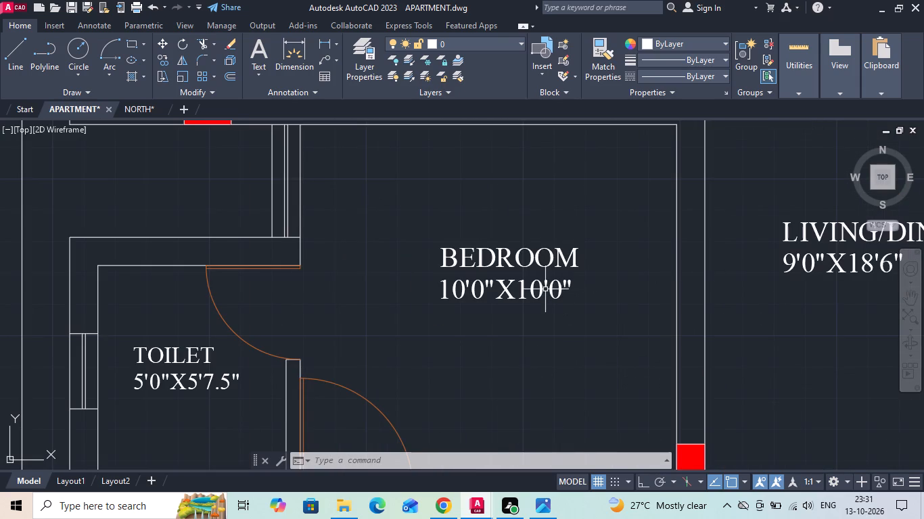
{"action": "double_click", "coordinate": [540, 293]}
{"action": "key", "text": "BackSpace"}
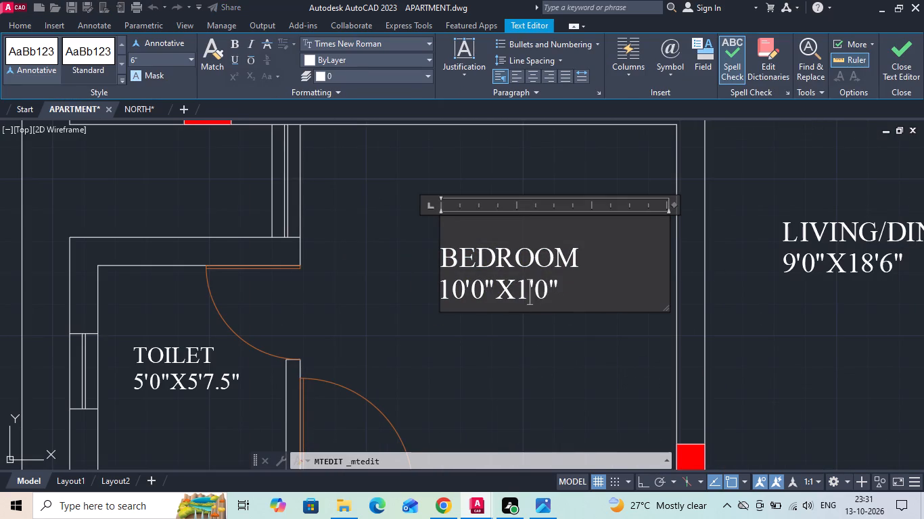
{"action": "key", "text": "BackSpace"}
{"action": "key", "text": "9"}
{"action": "left_click", "coordinate": [536, 294]}
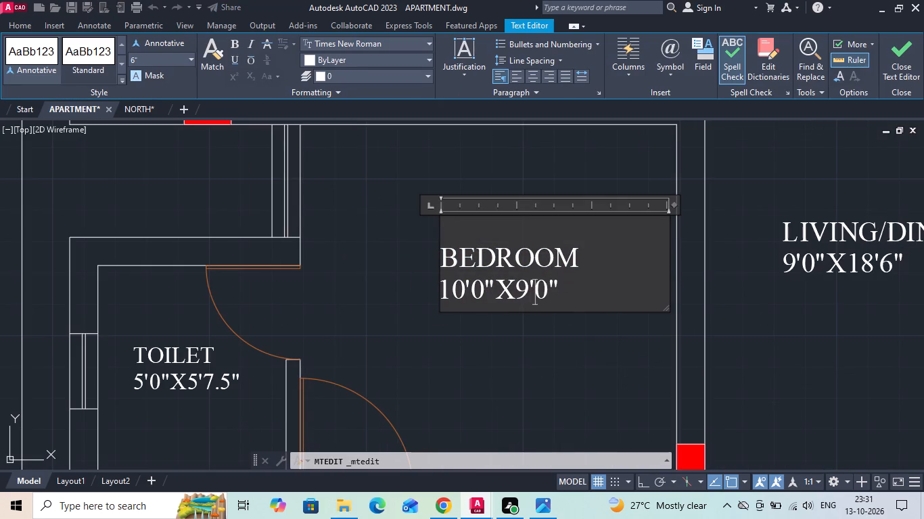
{"action": "left_click", "coordinate": [547, 293]}
{"action": "key", "text": "backslash"}
{"action": "key", "text": "BackSpace"}
{"action": "key", "text": "BackSpace"}
{"action": "type", "text": "4.5"}
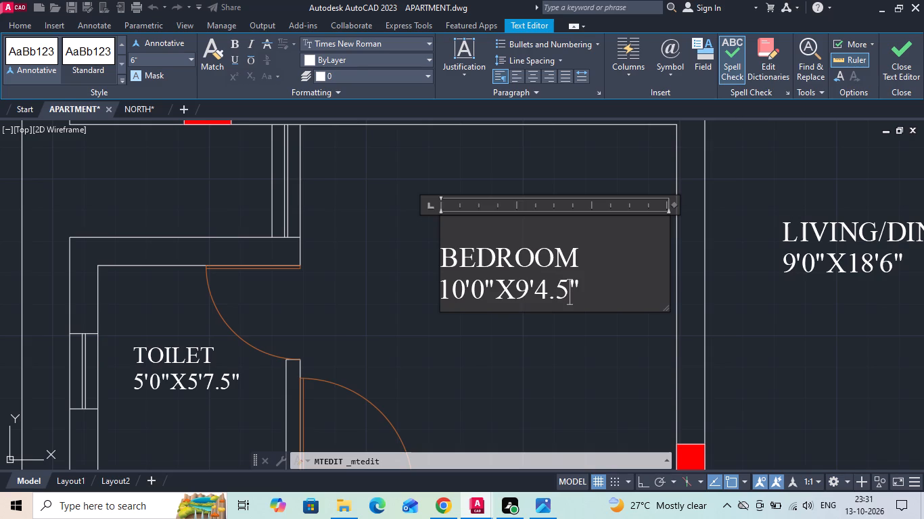
{"action": "left_click", "coordinate": [448, 257]}
{"action": "type", "text": "M."}
{"action": "scroll", "coordinate": [476, 314], "scroll_direction": "down", "scroll_amount": 2}
{"action": "middle_click_drag", "start_coordinate": [473, 336], "coordinate": [629, 304]}
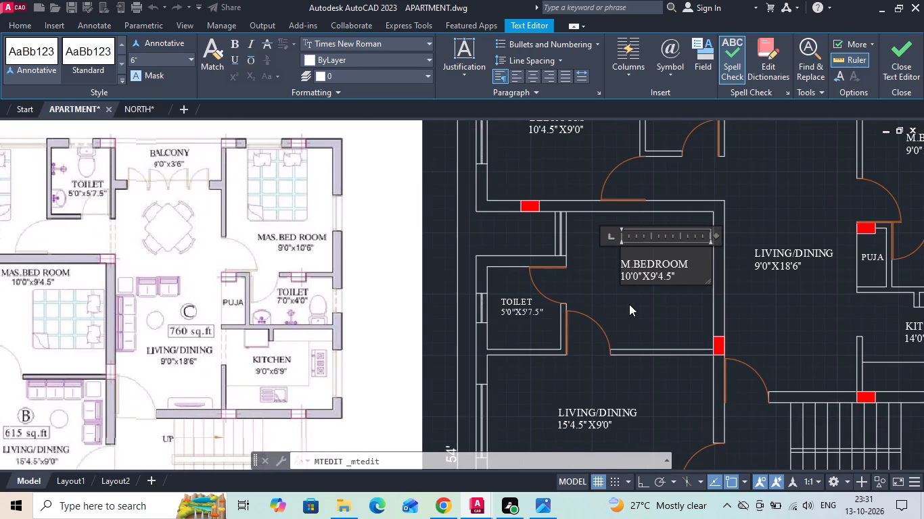
{"action": "left_click", "coordinate": [629, 304]}
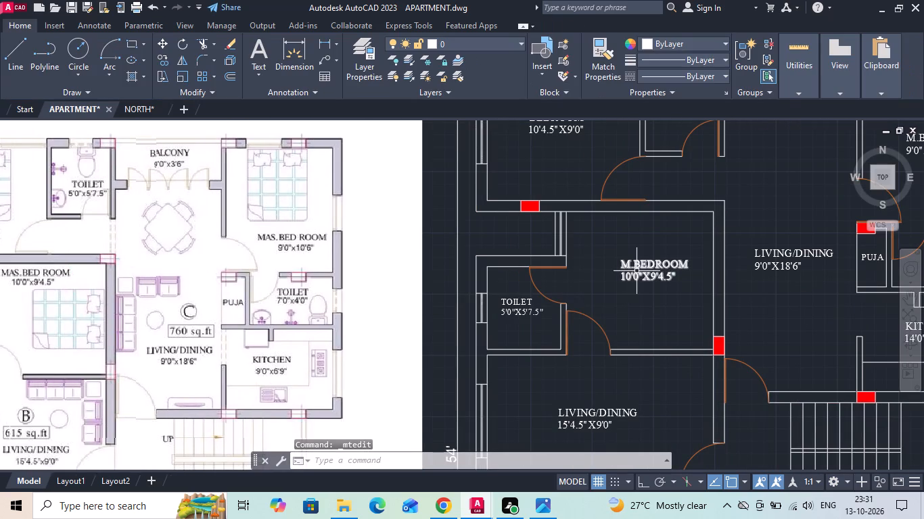
Set the size line of the TOILET label beside unit C's puja room to 7'0"X4'0".
{"action": "scroll", "coordinate": [586, 253], "scroll_direction": "down", "scroll_amount": 1}
{"action": "middle_click_drag", "start_coordinate": [593, 318], "coordinate": [585, 265]}
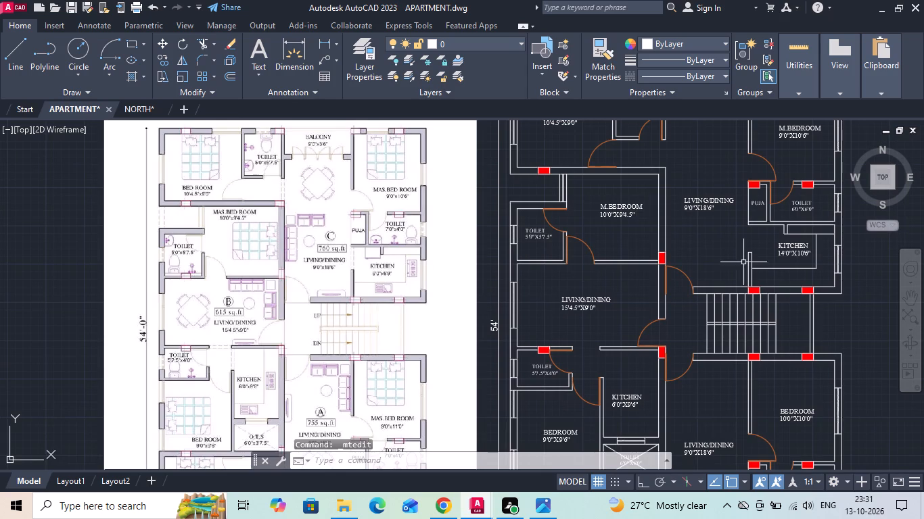
{"action": "scroll", "coordinate": [804, 262], "scroll_direction": "up", "scroll_amount": 1}
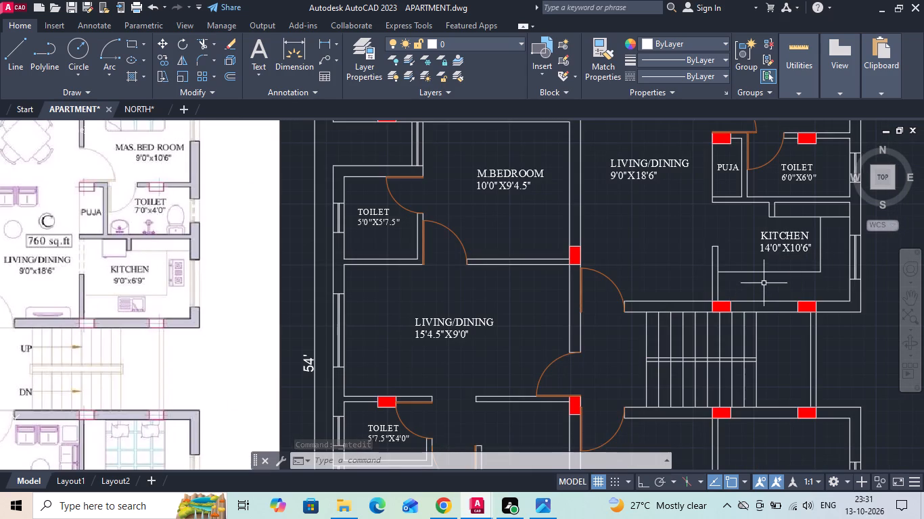
{"action": "middle_click_drag", "start_coordinate": [703, 275], "coordinate": [595, 329]}
{"action": "scroll", "coordinate": [654, 271], "scroll_direction": "up", "scroll_amount": 2}
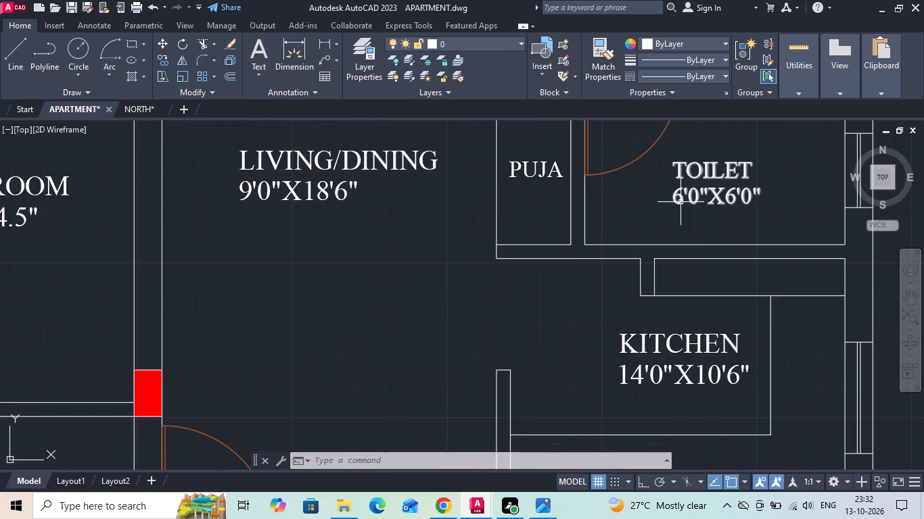
{"action": "double_click", "coordinate": [678, 203]}
{"action": "left_click", "coordinate": [678, 203]}
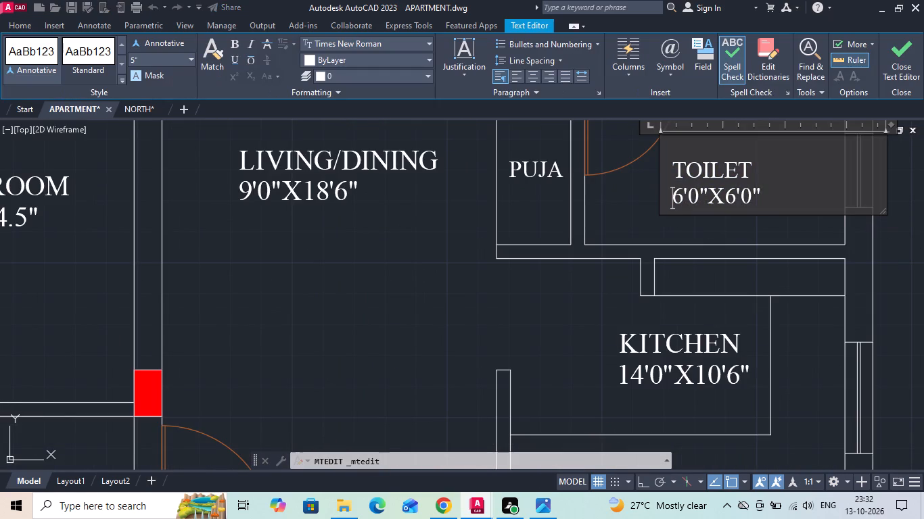
{"action": "left_click", "coordinate": [681, 203]}
{"action": "key", "text": "BackSpace"}
{"action": "key", "text": "7"}
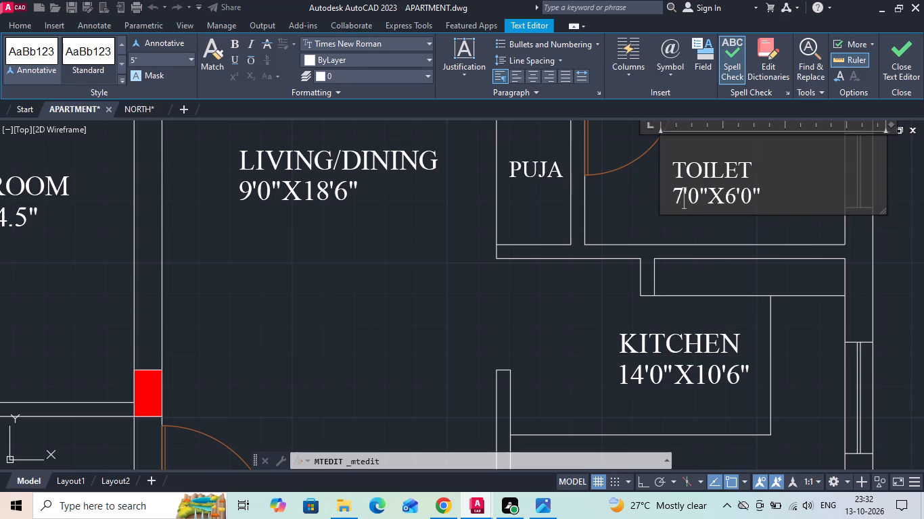
{"action": "left_click", "coordinate": [735, 200]}
{"action": "key", "text": "BackSpace"}
{"action": "key", "text": "4"}
{"action": "scroll", "coordinate": [708, 236], "scroll_direction": "down", "scroll_amount": 1}
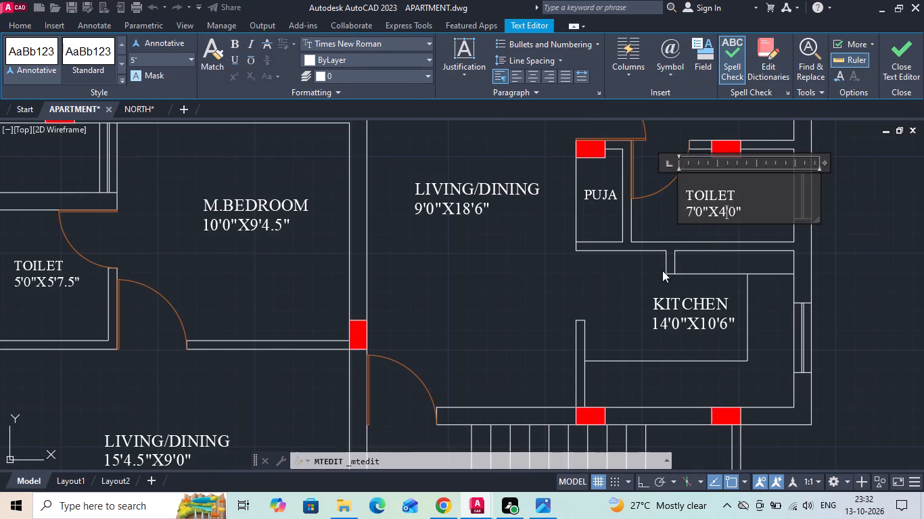
{"action": "left_click", "coordinate": [636, 280]}
Set the size line of unit C's KITCHEN label to 9'0"X6'9".
{"action": "scroll", "coordinate": [636, 280], "scroll_direction": "down", "scroll_amount": 2}
{"action": "scroll", "coordinate": [680, 307], "scroll_direction": "up", "scroll_amount": 1}
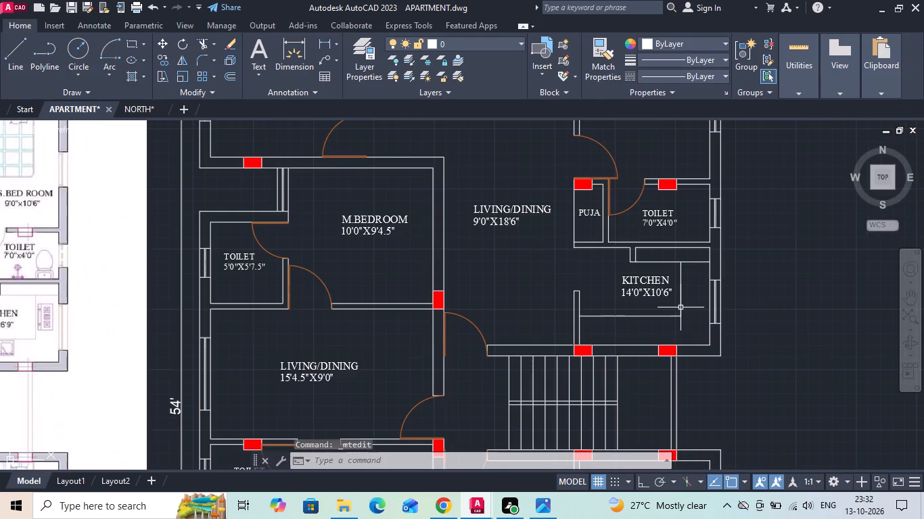
{"action": "scroll", "coordinate": [676, 302], "scroll_direction": "up", "scroll_amount": 3}
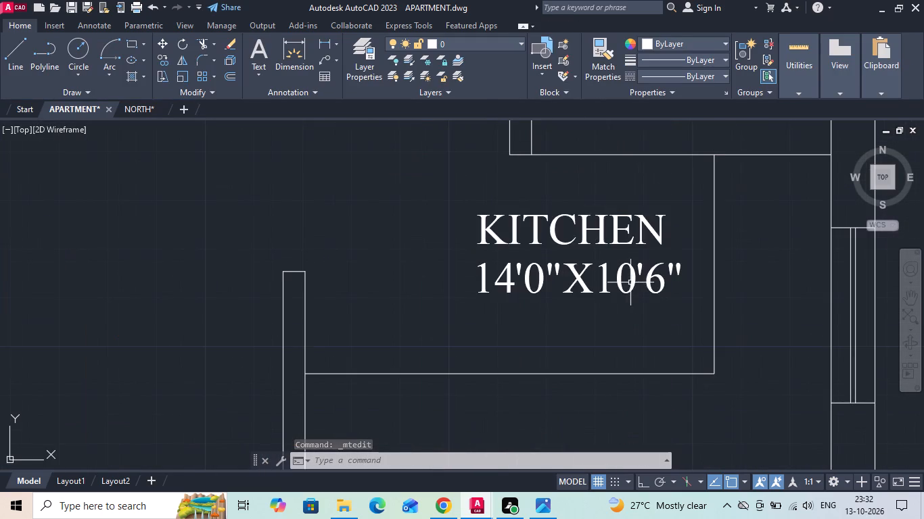
{"action": "double_click", "coordinate": [630, 281]}
{"action": "scroll", "coordinate": [657, 289], "scroll_direction": "down", "scroll_amount": 3}
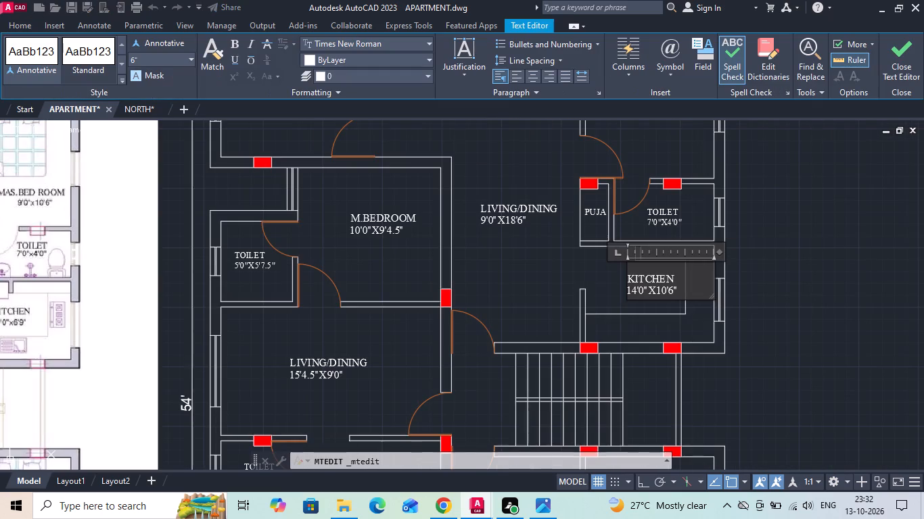
{"action": "key", "text": "BackSpace"}
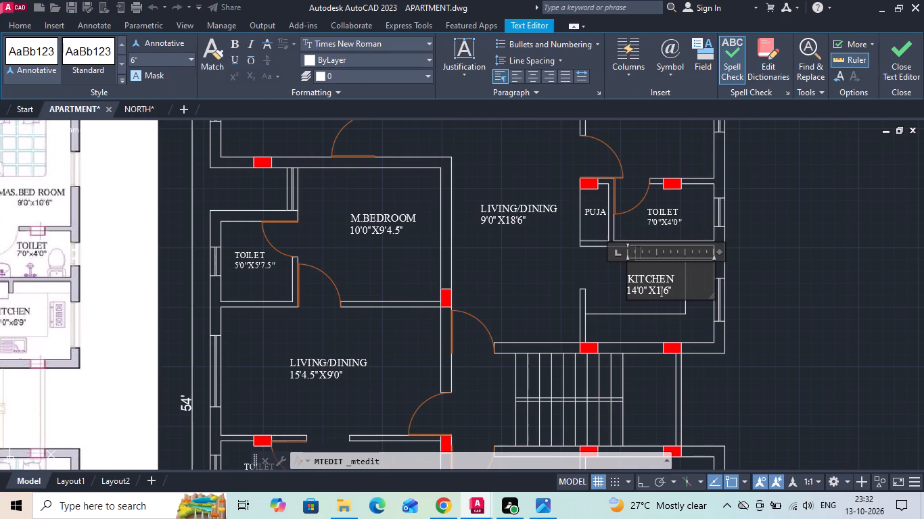
{"action": "key", "text": "BackSpace"}
{"action": "key", "text": "6"}
{"action": "scroll", "coordinate": [691, 296], "scroll_direction": "up", "scroll_amount": 2}
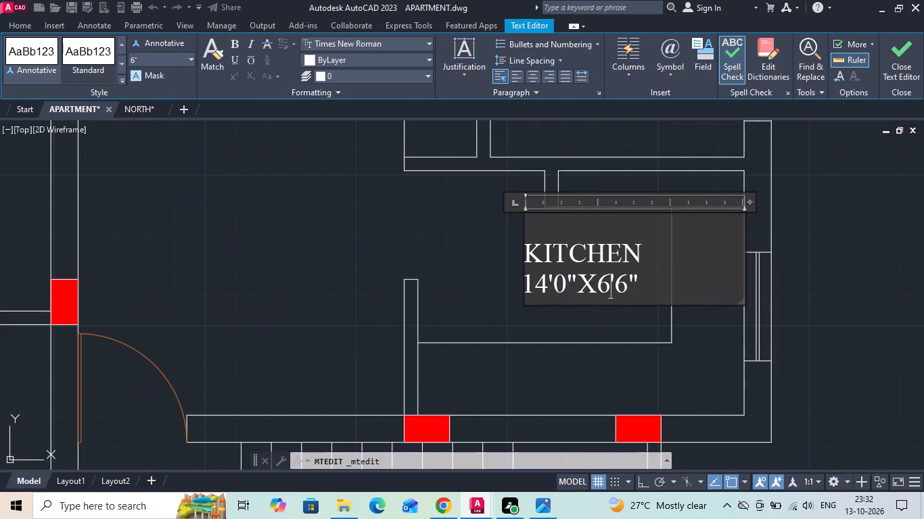
{"action": "left_click", "coordinate": [626, 289]}
{"action": "key", "text": "BackSpace"}
{"action": "key", "text": "9"}
{"action": "left_click", "coordinate": [545, 289]}
{"action": "key", "text": "BackSpace"}
{"action": "key", "text": "BackSpace"}
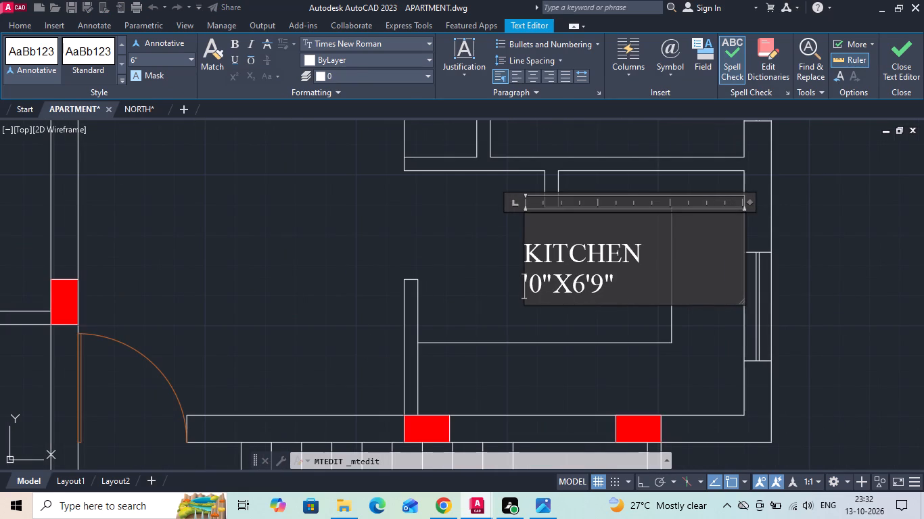
{"action": "key", "text": "9"}
{"action": "scroll", "coordinate": [634, 278], "scroll_direction": "down", "scroll_amount": 3}
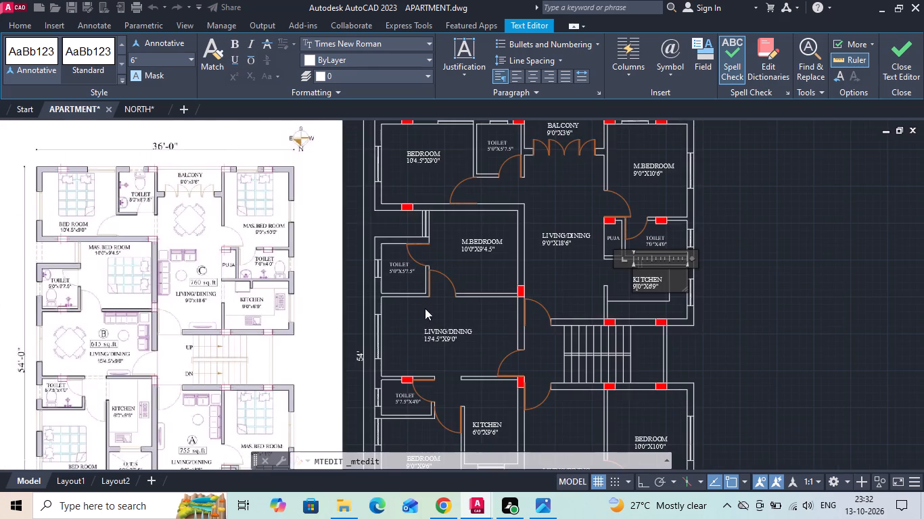
{"action": "scroll", "coordinate": [278, 312], "scroll_direction": "up", "scroll_amount": 3}
{"action": "scroll", "coordinate": [273, 305], "scroll_direction": "down", "scroll_amount": 3}
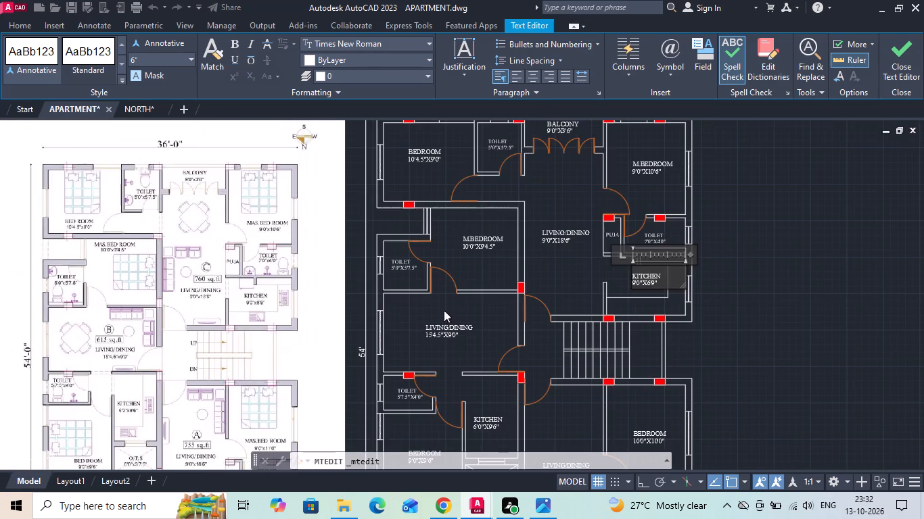
{"action": "scroll", "coordinate": [566, 276], "scroll_direction": "up", "scroll_amount": 1}
{"action": "left_click", "coordinate": [568, 274]}
Set the size line of the TOILET label in the crossed shaft below unit B's kitchen to 6'0"X3'7.5".
{"action": "scroll", "coordinate": [547, 312], "scroll_direction": "down", "scroll_amount": 1}
{"action": "middle_click_drag", "start_coordinate": [538, 320], "coordinate": [557, 223]}
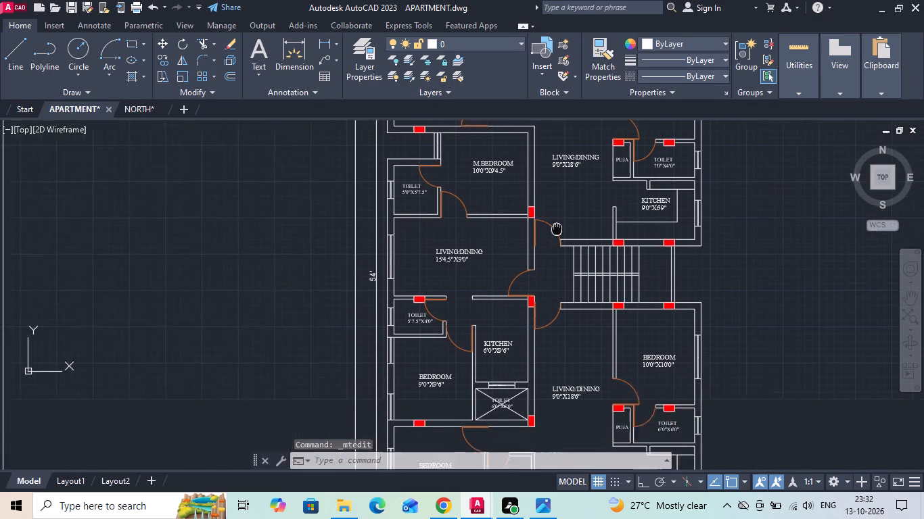
{"action": "middle_click_drag", "start_coordinate": [557, 223], "coordinate": [559, 215]}
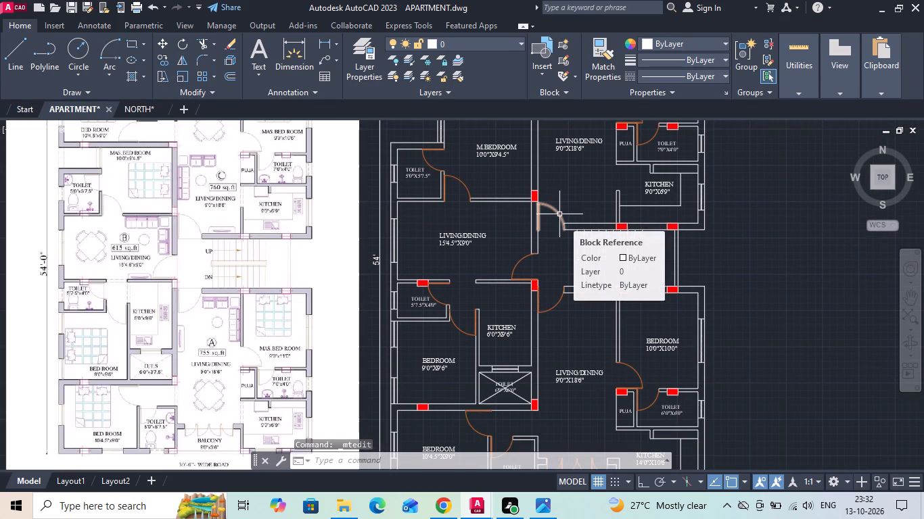
{"action": "scroll", "coordinate": [448, 378], "scroll_direction": "up", "scroll_amount": 1}
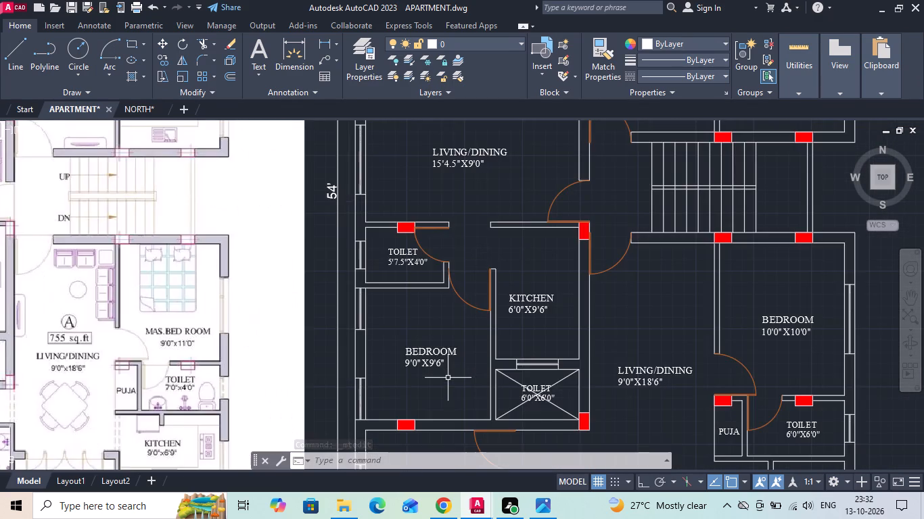
{"action": "middle_click_drag", "start_coordinate": [473, 367], "coordinate": [653, 353]}
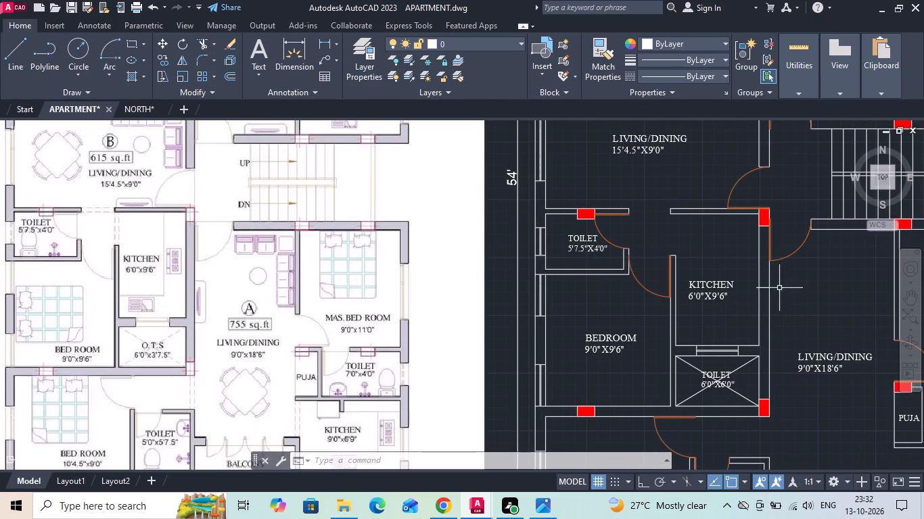
{"action": "scroll", "coordinate": [784, 276], "scroll_direction": "up", "scroll_amount": 2}
{"action": "scroll", "coordinate": [642, 299], "scroll_direction": "down", "scroll_amount": 2}
{"action": "middle_click_drag", "start_coordinate": [645, 373], "coordinate": [630, 282]}
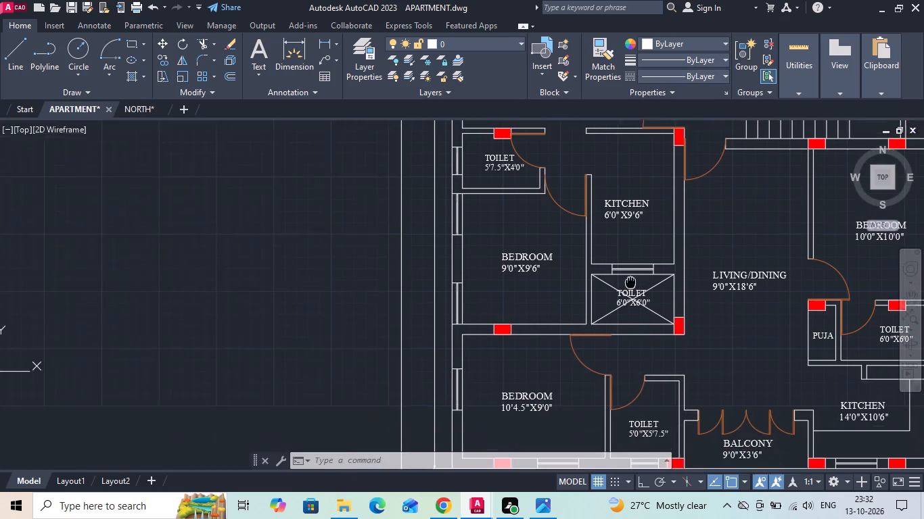
{"action": "middle_click_drag", "start_coordinate": [630, 282], "coordinate": [630, 280]}
{"action": "middle_click_drag", "start_coordinate": [710, 308], "coordinate": [758, 299]}
{"action": "scroll", "coordinate": [734, 308], "scroll_direction": "up", "scroll_amount": 3}
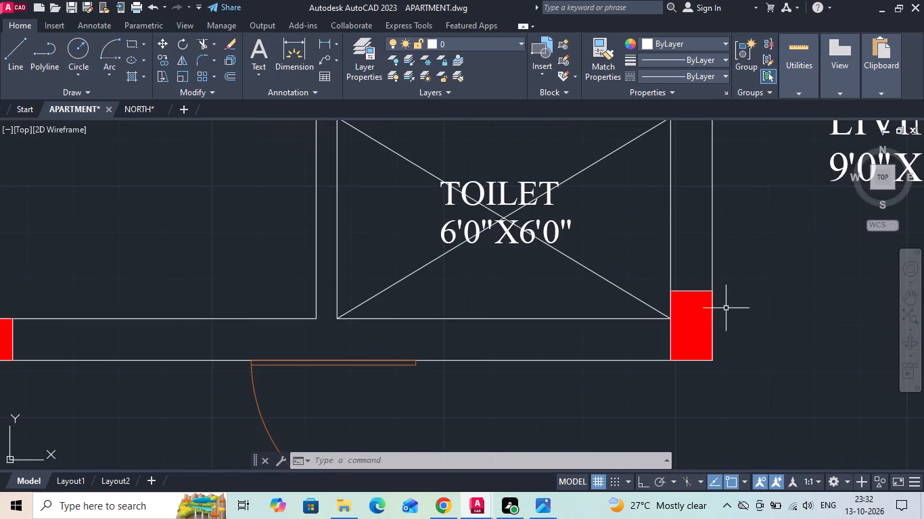
{"action": "double_click", "coordinate": [531, 245]}
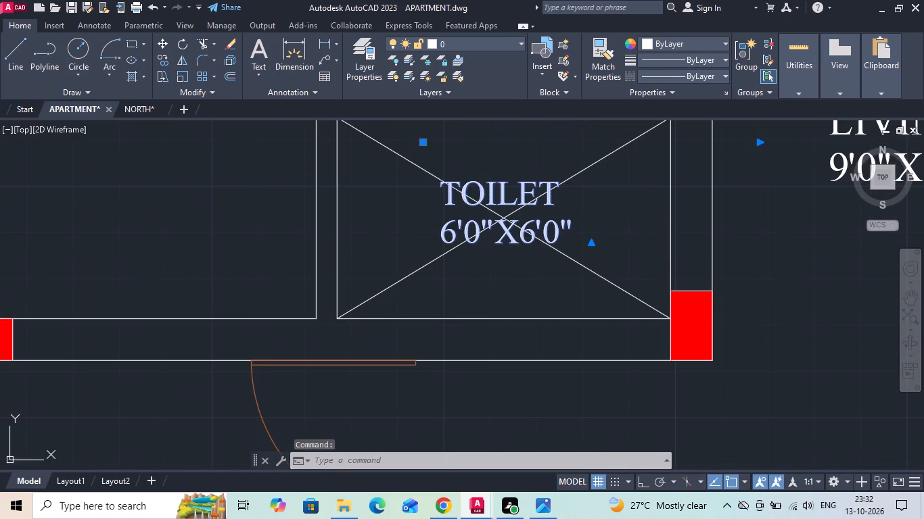
{"action": "key", "text": "BackSpace"}
{"action": "key", "text": "3"}
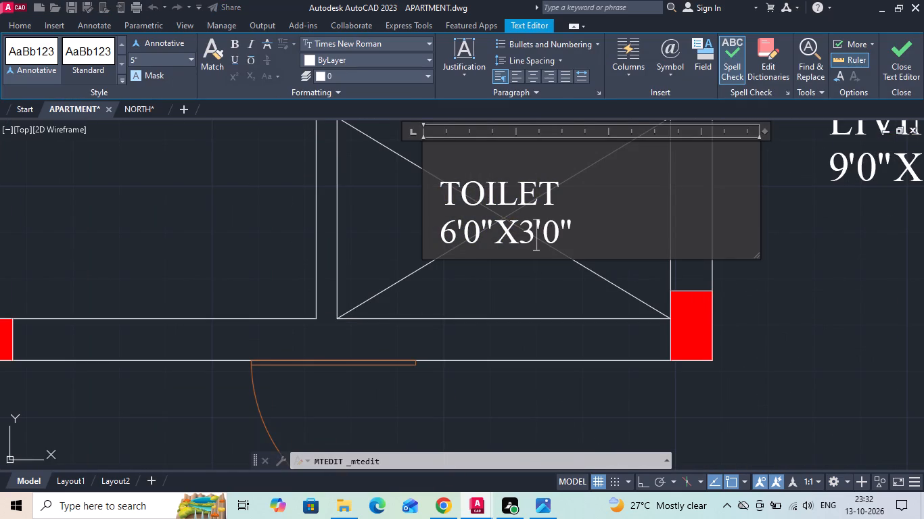
{"action": "left_click", "coordinate": [557, 241]}
{"action": "key", "text": "BackSpace"}
{"action": "key", "text": "7"}
{"action": "type", "text": ".5"}
Rename the shaft's TOILET label to O.T.S and indent the name to centre it over its size line.
{"action": "left_click_drag", "start_coordinate": [560, 189], "coordinate": [411, 184]}
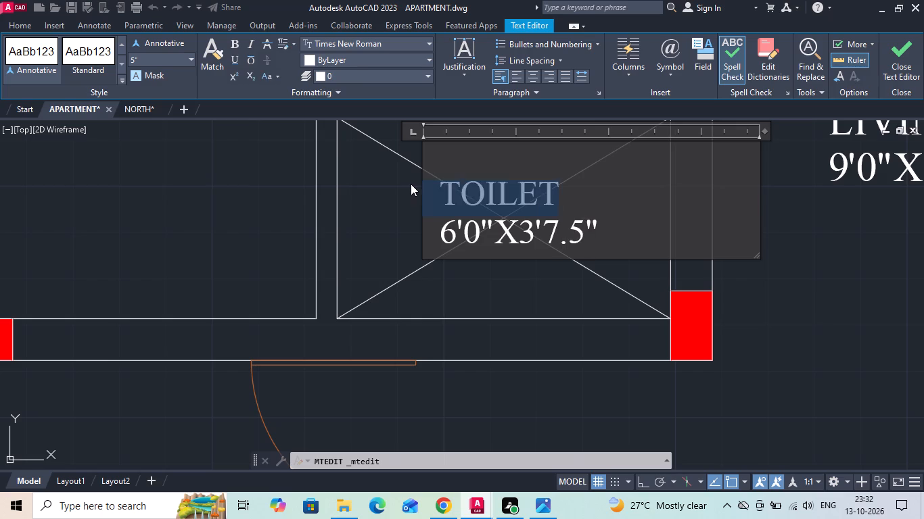
{"action": "key", "text": "BackSpace"}
{"action": "type", "text": "O.T"}
{"action": "type", "text": ".S"}
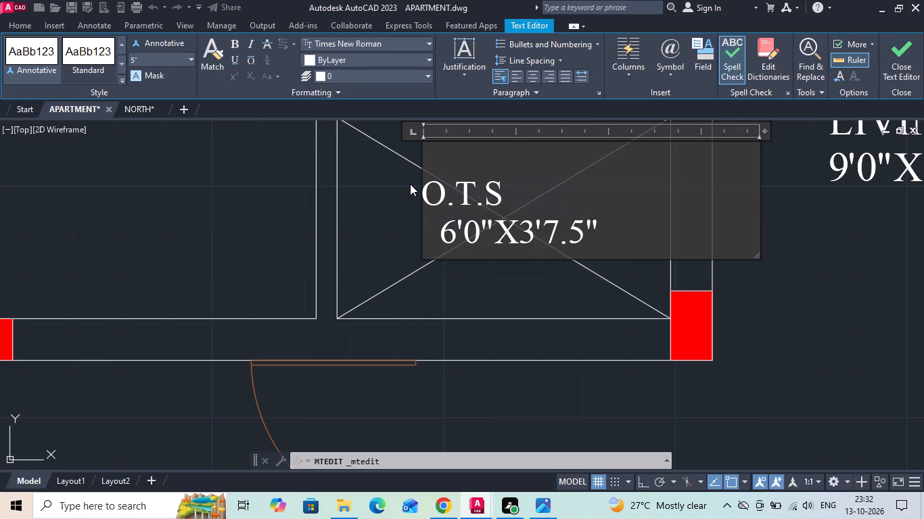
{"action": "left_click", "coordinate": [428, 193]}
{"action": "key", "text": "space"}
{"action": "key", "text": "space"}
{"action": "key", "text": "space"}
{"action": "key", "text": "space"}
{"action": "key", "text": "space"}
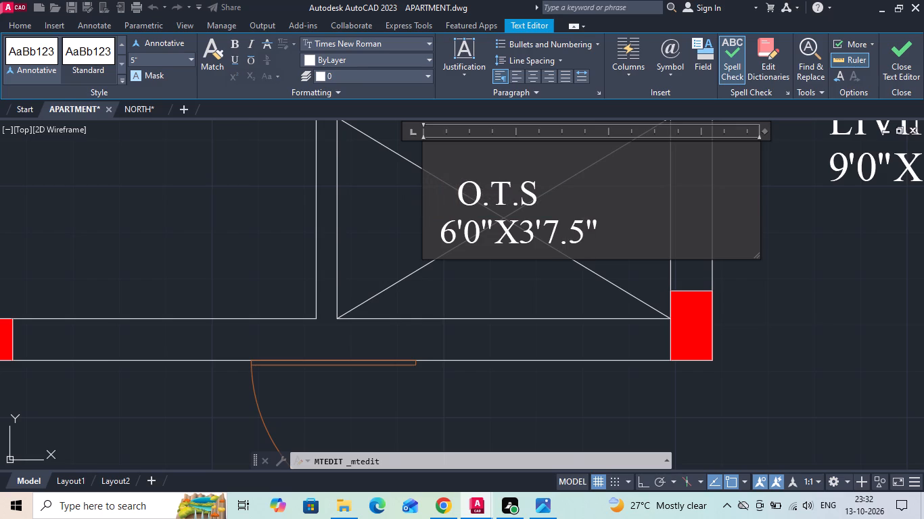
{"action": "left_click", "coordinate": [399, 227]}
Move the O.T.S label slightly lower within the crossed shaft.
{"action": "scroll", "coordinate": [488, 260], "scroll_direction": "down", "scroll_amount": 3}
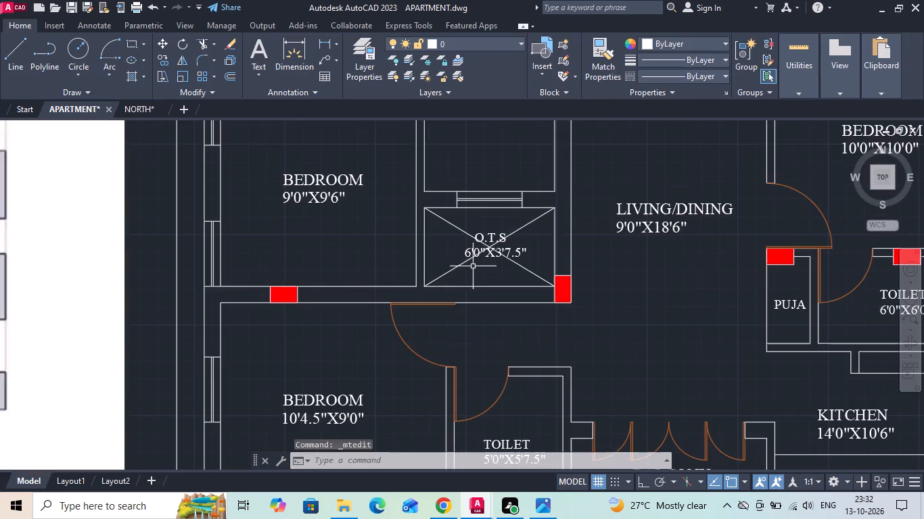
{"action": "middle_click_drag", "start_coordinate": [376, 264], "coordinate": [546, 254]}
{"action": "scroll", "coordinate": [546, 254], "scroll_direction": "down", "scroll_amount": 1}
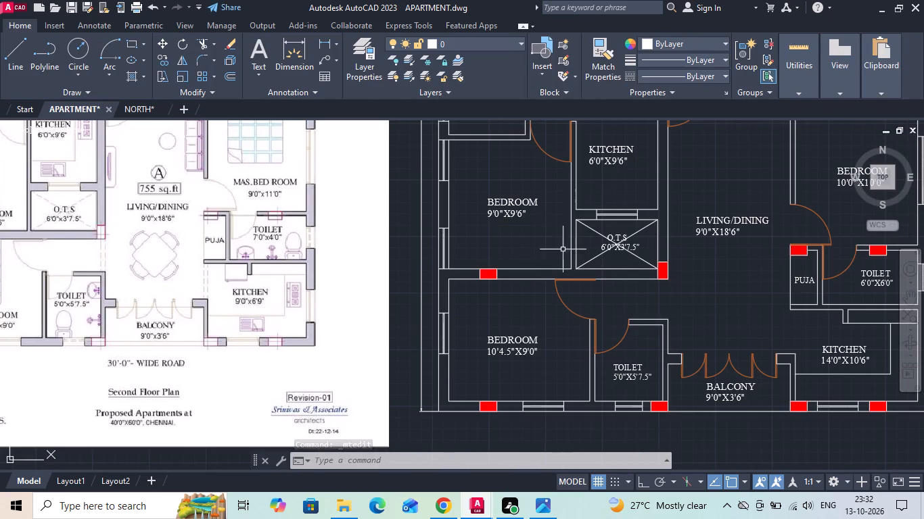
{"action": "scroll", "coordinate": [592, 240], "scroll_direction": "up", "scroll_amount": 3}
{"action": "left_click", "coordinate": [685, 264]}
{"action": "left_click", "coordinate": [673, 257]}
{"action": "right_click", "coordinate": [673, 257]}
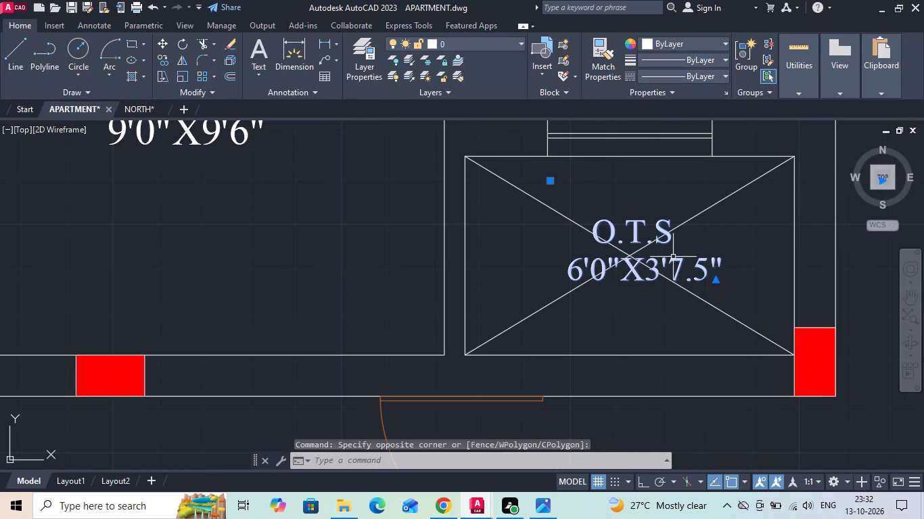
{"action": "left_click", "coordinate": [701, 249]}
{"action": "left_click", "coordinate": [746, 247]}
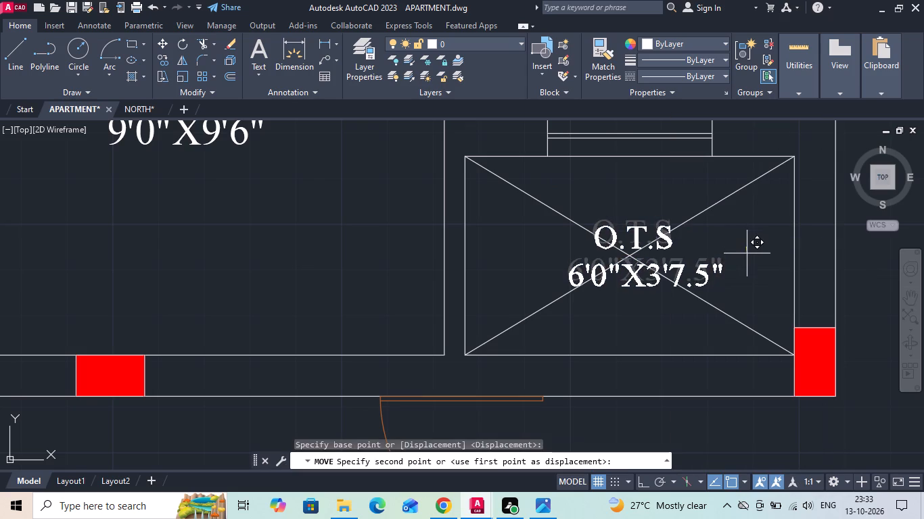
{"action": "left_click", "coordinate": [747, 253]}
Copy unit C's KITCHEN label with the size 9'0"X6'9" onto the existing label in unit A's kitchen.
{"action": "scroll", "coordinate": [613, 251], "scroll_direction": "down", "scroll_amount": 3}
{"action": "middle_click_drag", "start_coordinate": [579, 283], "coordinate": [619, 247]}
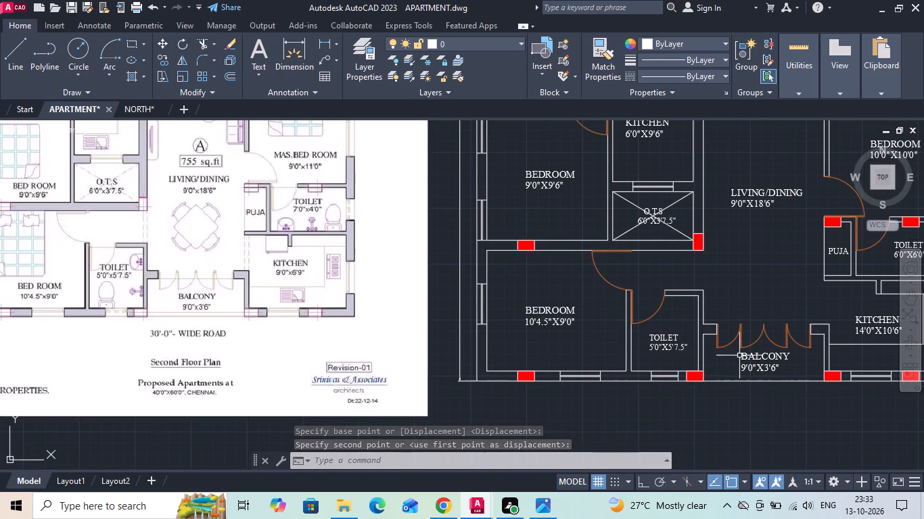
{"action": "middle_click_drag", "start_coordinate": [731, 357], "coordinate": [450, 372]}
{"action": "scroll", "coordinate": [453, 377], "scroll_direction": "down", "scroll_amount": 2}
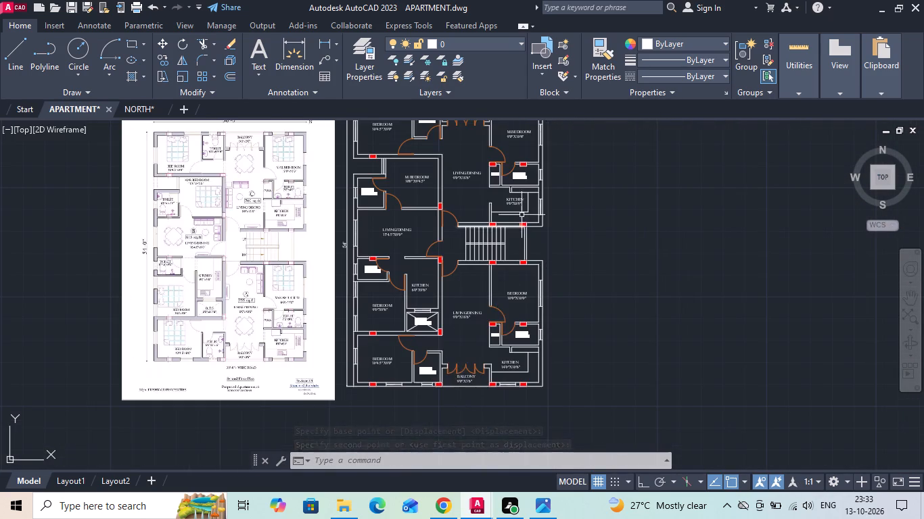
{"action": "scroll", "coordinate": [520, 202], "scroll_direction": "up", "scroll_amount": 2}
{"action": "left_click", "coordinate": [515, 201]}
{"action": "right_click", "coordinate": [515, 201]}
{"action": "left_click", "coordinate": [544, 264]}
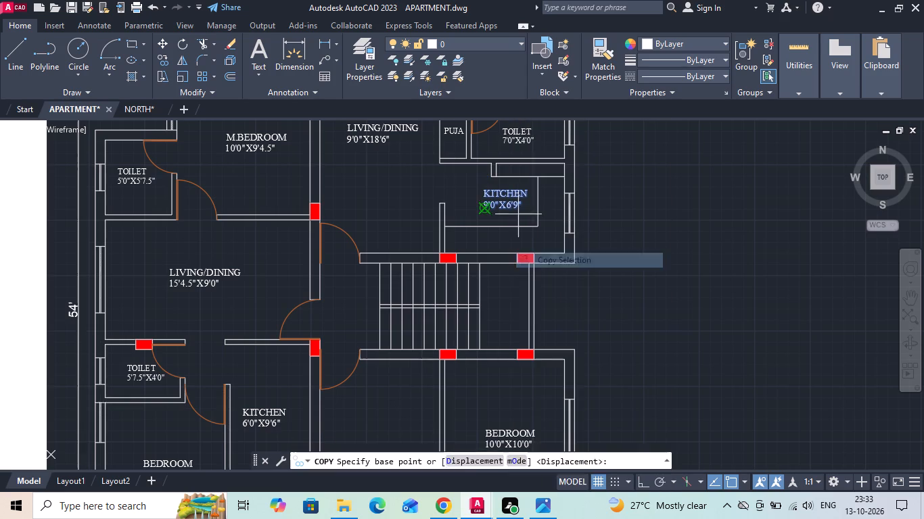
{"action": "left_click_drag", "start_coordinate": [517, 212], "coordinate": [505, 248]}
{"action": "middle_click_drag", "start_coordinate": [495, 267], "coordinate": [513, 154]}
{"action": "scroll", "coordinate": [513, 152], "scroll_direction": "down", "scroll_amount": 1}
{"action": "scroll", "coordinate": [504, 402], "scroll_direction": "up", "scroll_amount": 2}
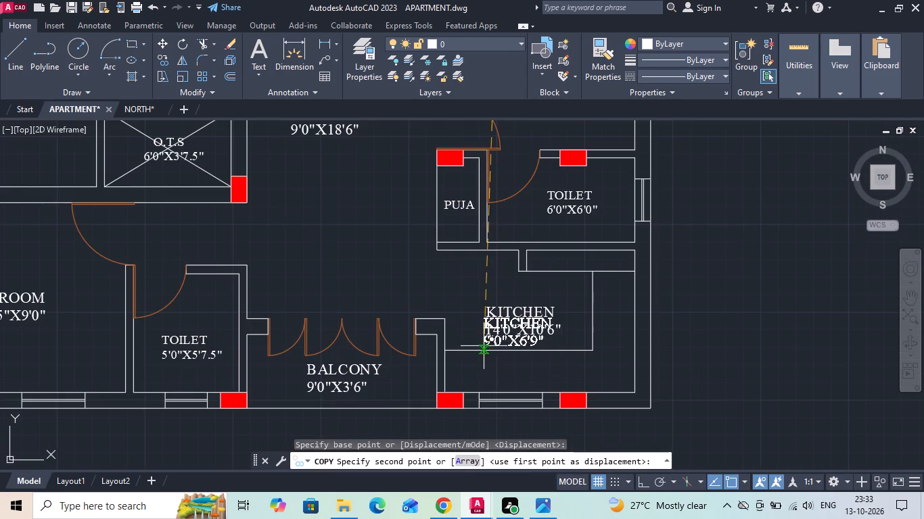
{"action": "left_click", "coordinate": [486, 337]}
{"action": "key", "text": "Escape"}
Erase the old 14'0"X10'6" KITCHEN label overlapping the copied one in unit A's kitchen.
{"action": "scroll", "coordinate": [588, 342], "scroll_direction": "up", "scroll_amount": 3}
{"action": "left_click_drag", "start_coordinate": [494, 341], "coordinate": [467, 318]}
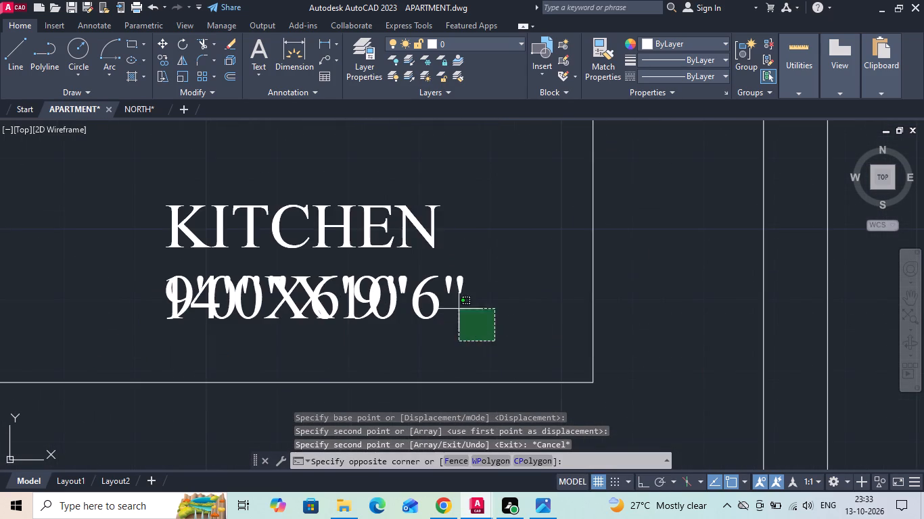
{"action": "left_click", "coordinate": [446, 274]}
{"action": "key", "text": "Delete"}
Set the size in unit A's TOILET label beside the PUJA room to 7'0"X4'0".
{"action": "scroll", "coordinate": [477, 320], "scroll_direction": "down", "scroll_amount": 3}
{"action": "scroll", "coordinate": [515, 369], "scroll_direction": "down", "scroll_amount": 1}
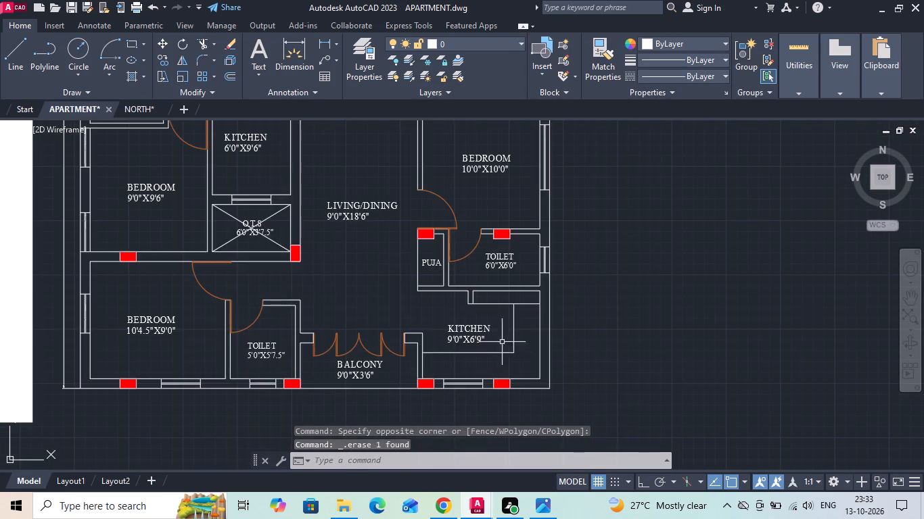
{"action": "scroll", "coordinate": [548, 313], "scroll_direction": "down", "scroll_amount": 1}
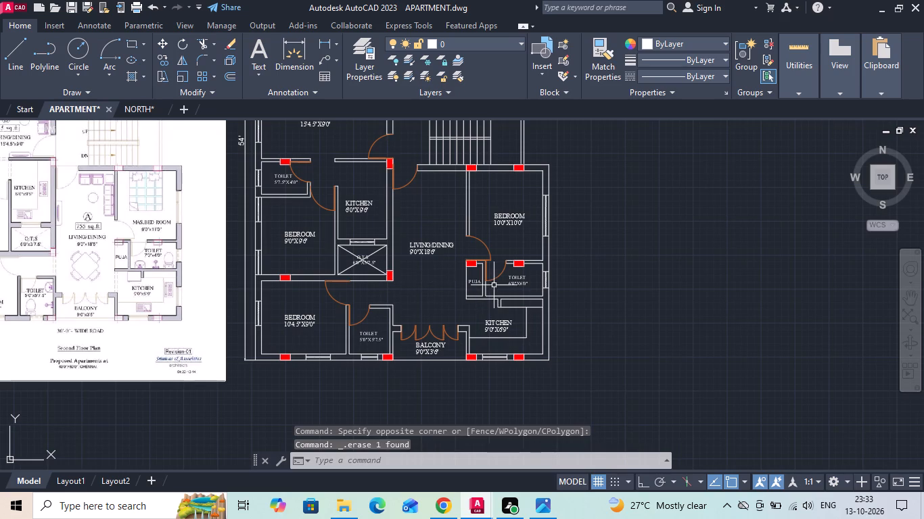
{"action": "scroll", "coordinate": [513, 285], "scroll_direction": "up", "scroll_amount": 4}
{"action": "double_click", "coordinate": [513, 269]}
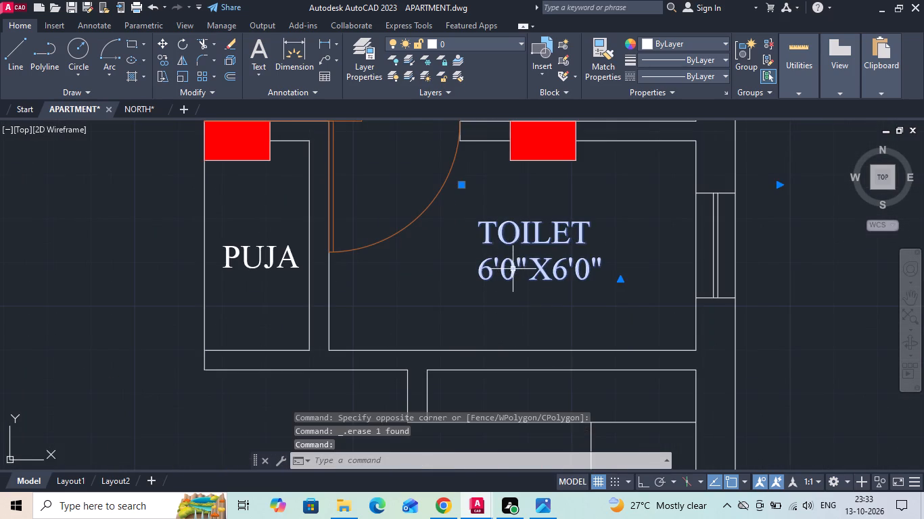
{"action": "left_click", "coordinate": [490, 277]}
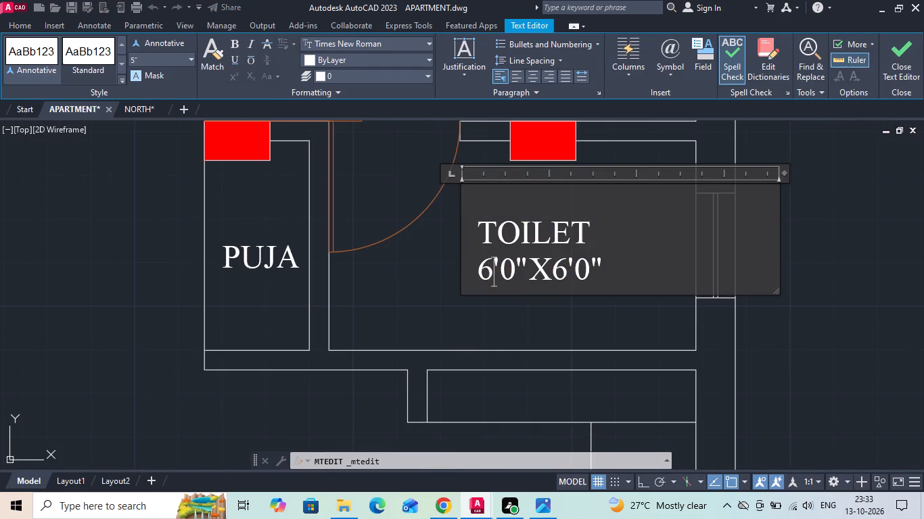
{"action": "key", "text": "BackSpace"}
{"action": "key", "text": "7"}
{"action": "left_click", "coordinate": [568, 278]}
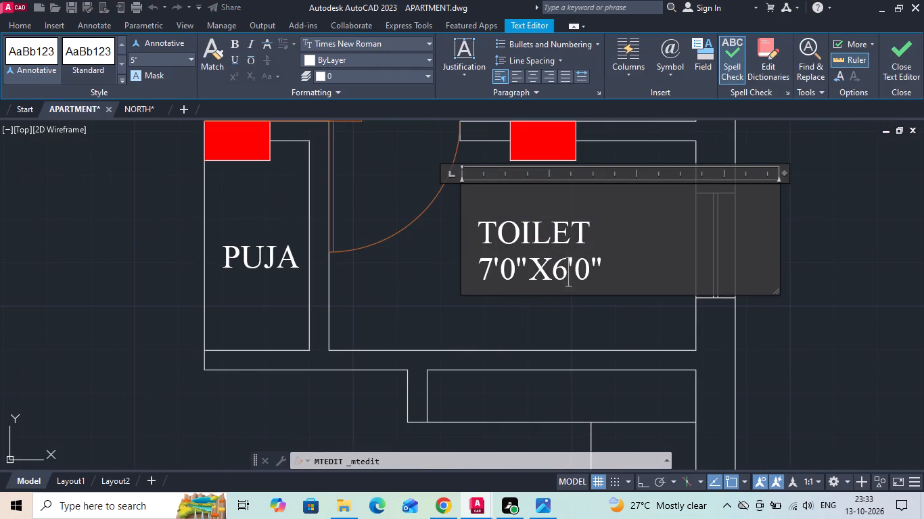
{"action": "key", "text": "BackSpace"}
{"action": "key", "text": "4"}
{"action": "scroll", "coordinate": [637, 302], "scroll_direction": "down", "scroll_amount": 1}
{"action": "left_click", "coordinate": [637, 307]}
Rename unit A's BEDROOM label above the toilet to M.BEDROOM and set its size to 9'0"X11'0".
{"action": "scroll", "coordinate": [637, 309], "scroll_direction": "down", "scroll_amount": 2}
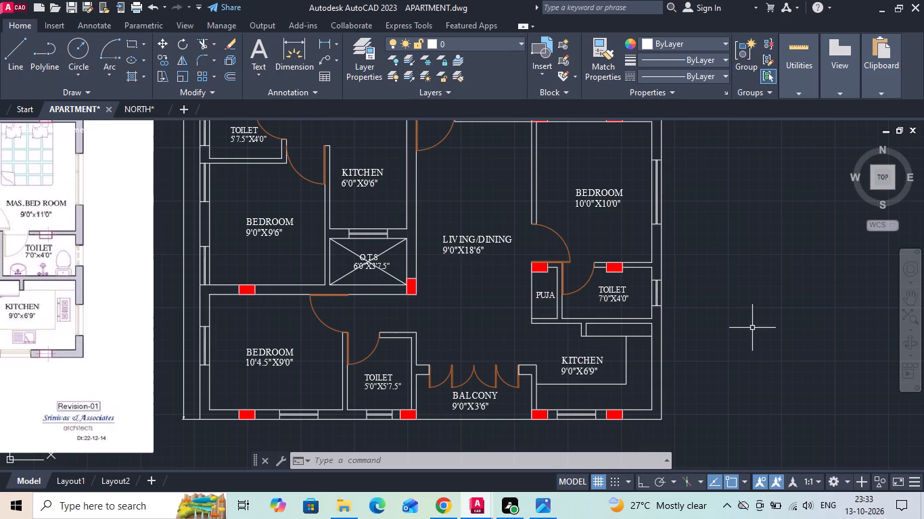
{"action": "middle_click_drag", "start_coordinate": [607, 223], "coordinate": [689, 304]}
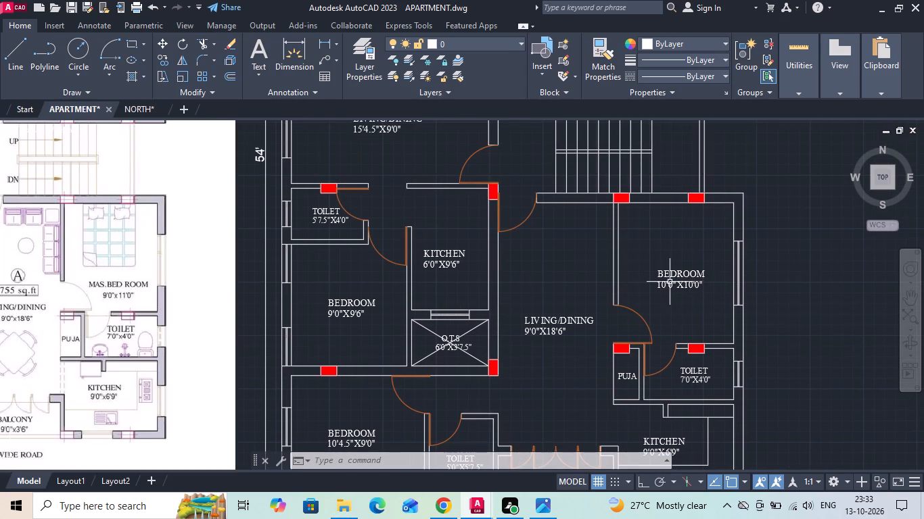
{"action": "double_click", "coordinate": [665, 276]}
{"action": "scroll", "coordinate": [665, 276], "scroll_direction": "up", "scroll_amount": 2}
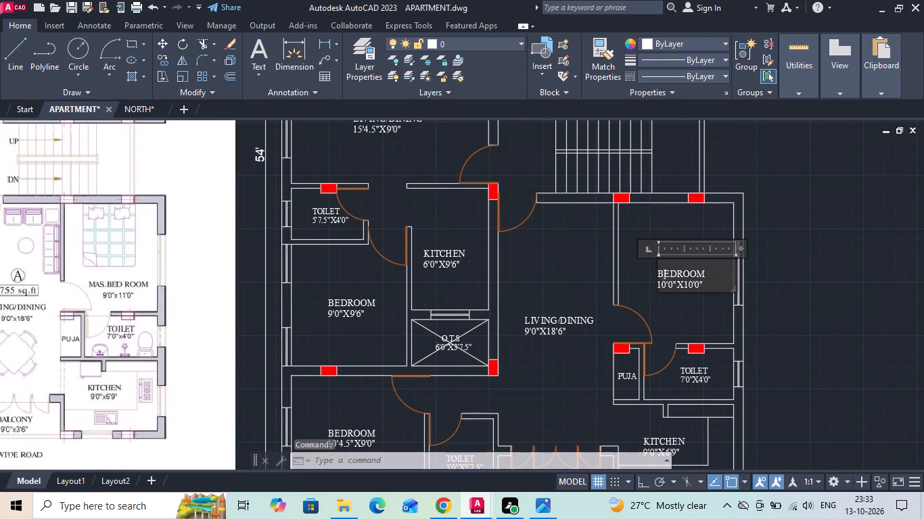
{"action": "left_click", "coordinate": [708, 295]}
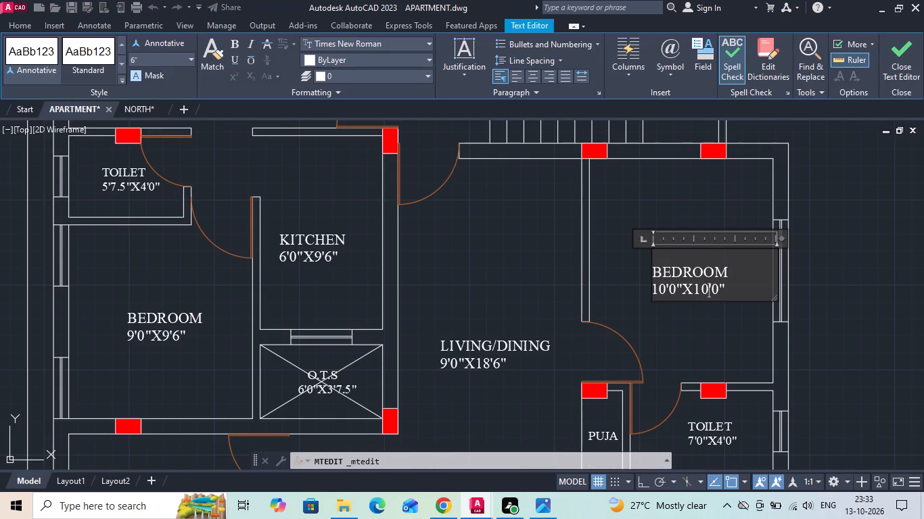
{"action": "key", "text": "BackSpace"}
{"action": "key", "text": "1"}
{"action": "left_click", "coordinate": [664, 289]}
{"action": "key", "text": "BackSpace"}
{"action": "key", "text": "BackSpace"}
{"action": "key", "text": "9"}
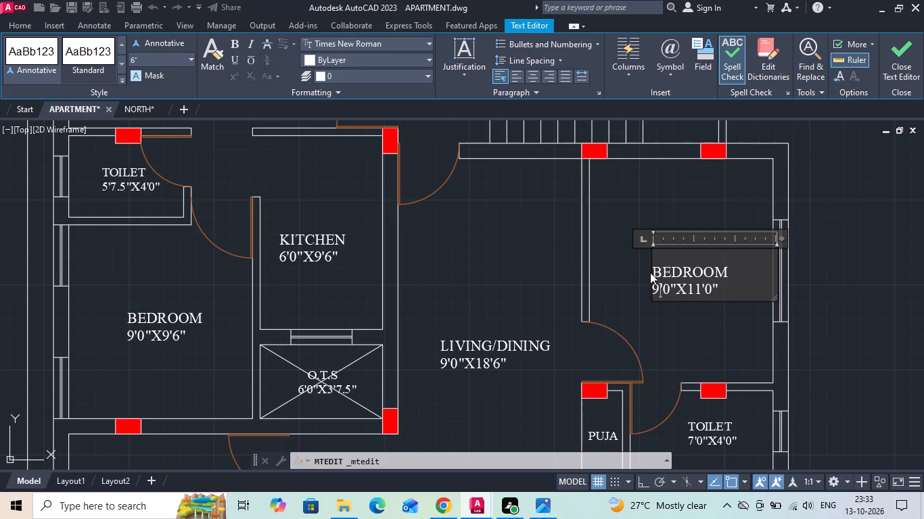
{"action": "left_click", "coordinate": [652, 270]}
{"action": "type", "text": "M."}
{"action": "scroll", "coordinate": [647, 316], "scroll_direction": "down", "scroll_amount": 1}
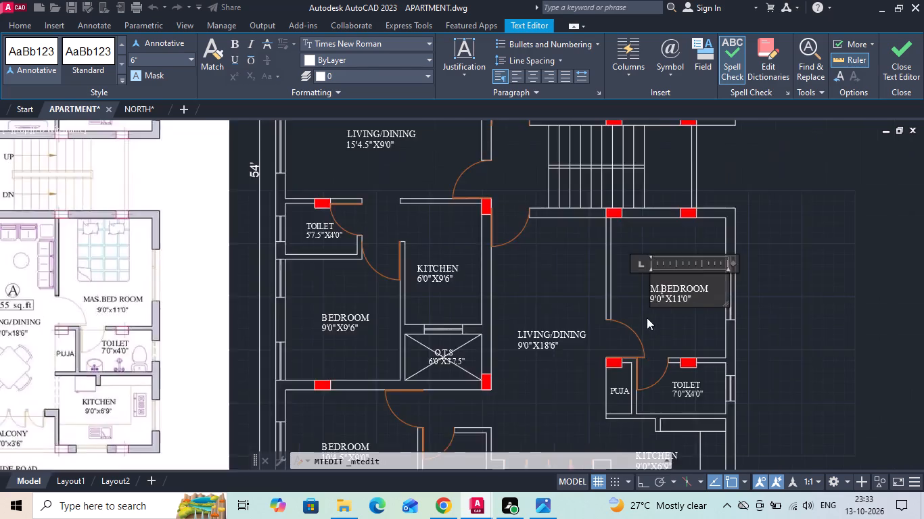
{"action": "scroll", "coordinate": [647, 318], "scroll_direction": "down", "scroll_amount": 1}
{"action": "left_click", "coordinate": [656, 319]}
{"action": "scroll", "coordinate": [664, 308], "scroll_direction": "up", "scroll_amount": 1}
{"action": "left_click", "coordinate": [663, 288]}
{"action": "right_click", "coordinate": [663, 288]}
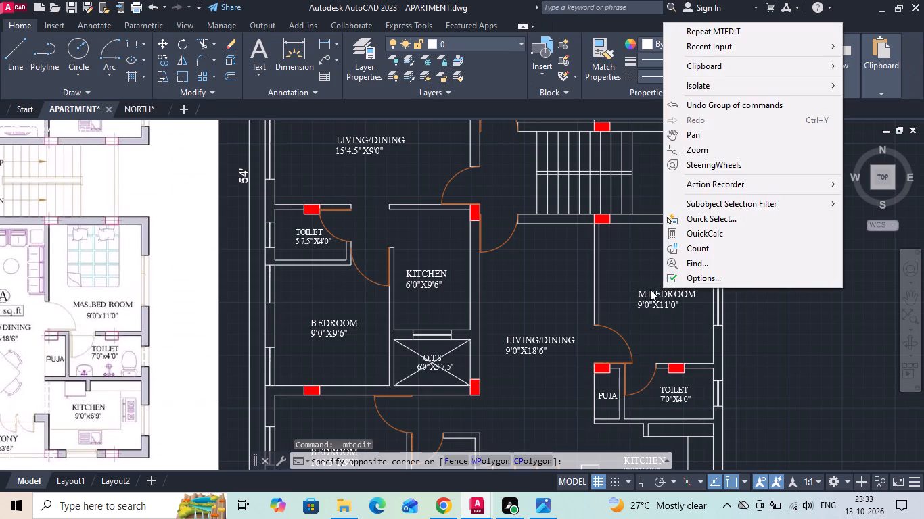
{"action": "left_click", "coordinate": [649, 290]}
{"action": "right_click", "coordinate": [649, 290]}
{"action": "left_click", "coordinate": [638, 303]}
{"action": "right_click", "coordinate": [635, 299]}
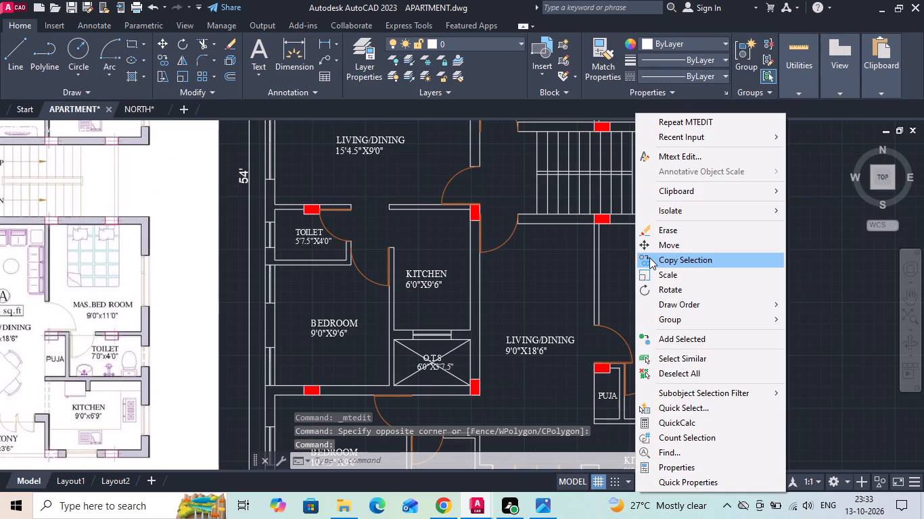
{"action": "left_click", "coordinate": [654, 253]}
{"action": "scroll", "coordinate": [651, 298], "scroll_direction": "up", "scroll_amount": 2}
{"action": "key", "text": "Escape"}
Move unit A's M.BEDROOM label up and slightly left within the room.
{"action": "left_click", "coordinate": [654, 287]}
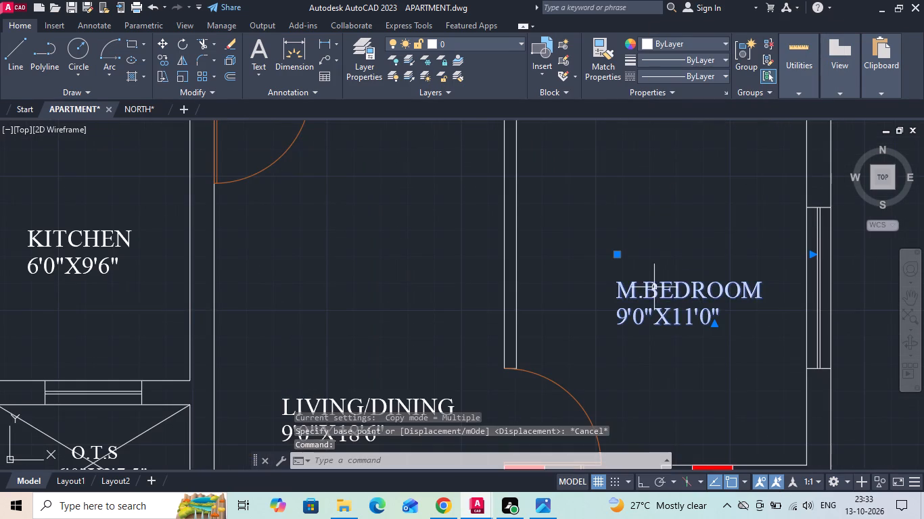
{"action": "right_click", "coordinate": [653, 284]}
{"action": "left_click", "coordinate": [674, 251]}
{"action": "left_click", "coordinate": [685, 319]}
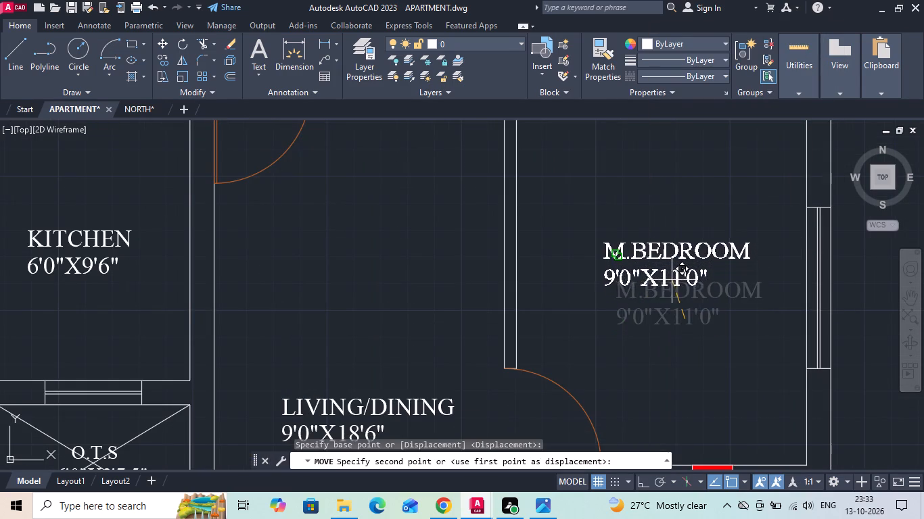
{"action": "left_click", "coordinate": [668, 277]}
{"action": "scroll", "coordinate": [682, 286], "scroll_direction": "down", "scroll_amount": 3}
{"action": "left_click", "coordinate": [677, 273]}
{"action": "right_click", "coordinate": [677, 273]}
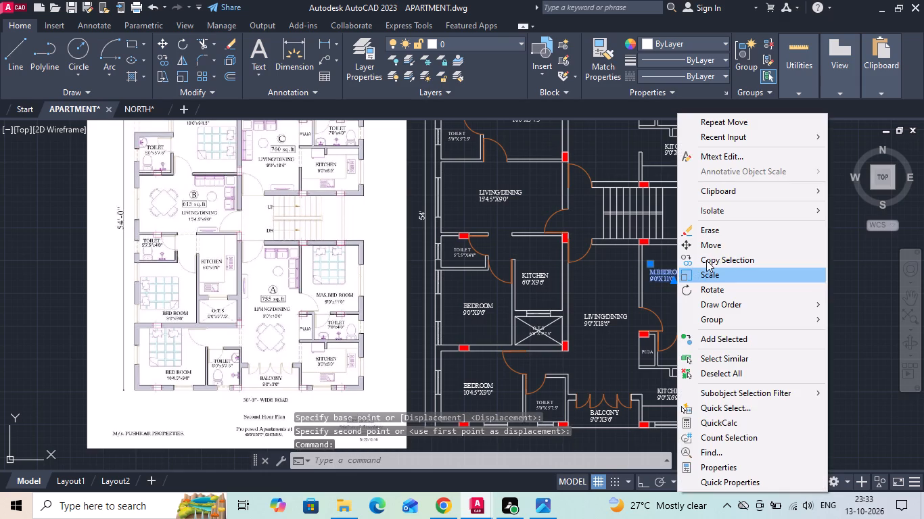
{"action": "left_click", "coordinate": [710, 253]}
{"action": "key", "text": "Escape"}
Move unit A's M.BEDROOM label down and right to sit nearer the middle of the room.
{"action": "scroll", "coordinate": [662, 274], "scroll_direction": "up", "scroll_amount": 1}
{"action": "left_click", "coordinate": [662, 274]}
{"action": "right_click", "coordinate": [662, 274]}
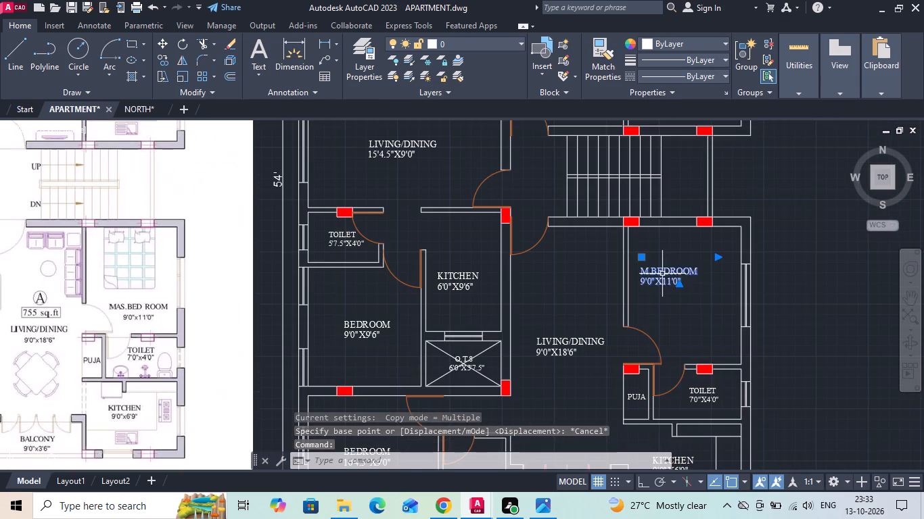
{"action": "left_click", "coordinate": [686, 245]}
{"action": "left_click_drag", "start_coordinate": [808, 290], "coordinate": [814, 293]}
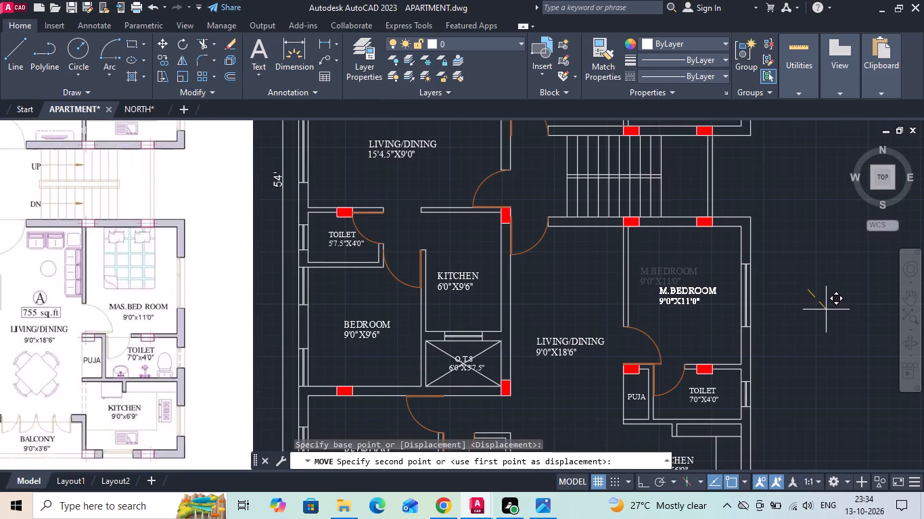
{"action": "left_click", "coordinate": [827, 310]}
Save the apartment drawing.
{"action": "scroll", "coordinate": [509, 278], "scroll_direction": "down", "scroll_amount": 1}
{"action": "scroll", "coordinate": [512, 326], "scroll_direction": "up", "scroll_amount": 1}
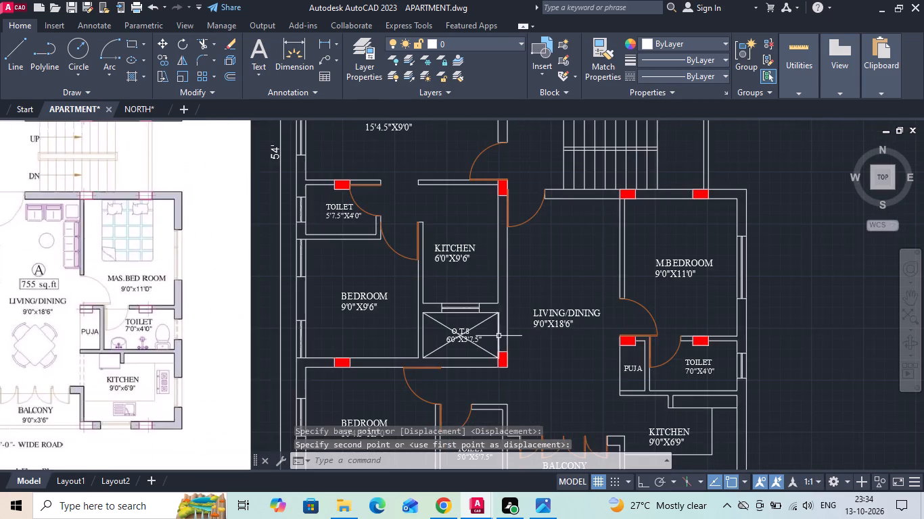
{"action": "scroll", "coordinate": [491, 354], "scroll_direction": "down", "scroll_amount": 2}
{"action": "scroll", "coordinate": [535, 225], "scroll_direction": "up", "scroll_amount": 2}
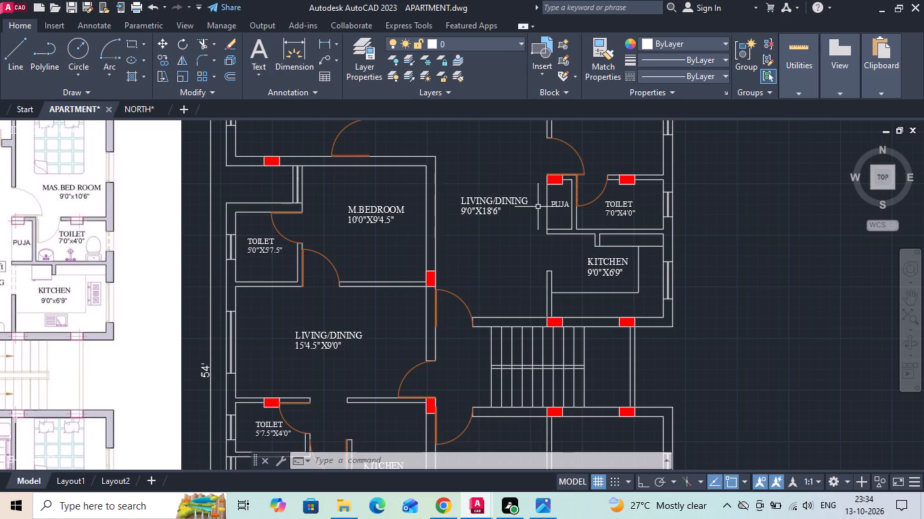
{"action": "key", "text": "Escape"}
{"action": "key", "text": "ctrl+s"}
{"action": "key", "text": "ctrl+s"}
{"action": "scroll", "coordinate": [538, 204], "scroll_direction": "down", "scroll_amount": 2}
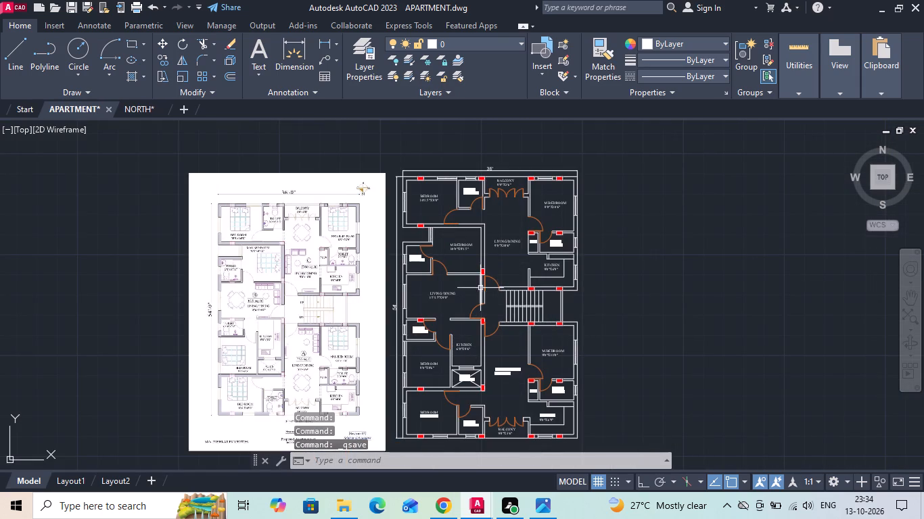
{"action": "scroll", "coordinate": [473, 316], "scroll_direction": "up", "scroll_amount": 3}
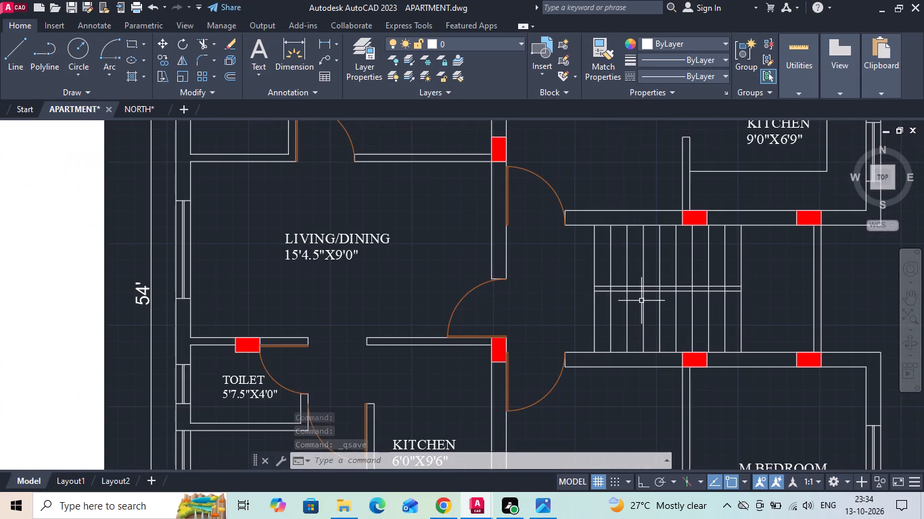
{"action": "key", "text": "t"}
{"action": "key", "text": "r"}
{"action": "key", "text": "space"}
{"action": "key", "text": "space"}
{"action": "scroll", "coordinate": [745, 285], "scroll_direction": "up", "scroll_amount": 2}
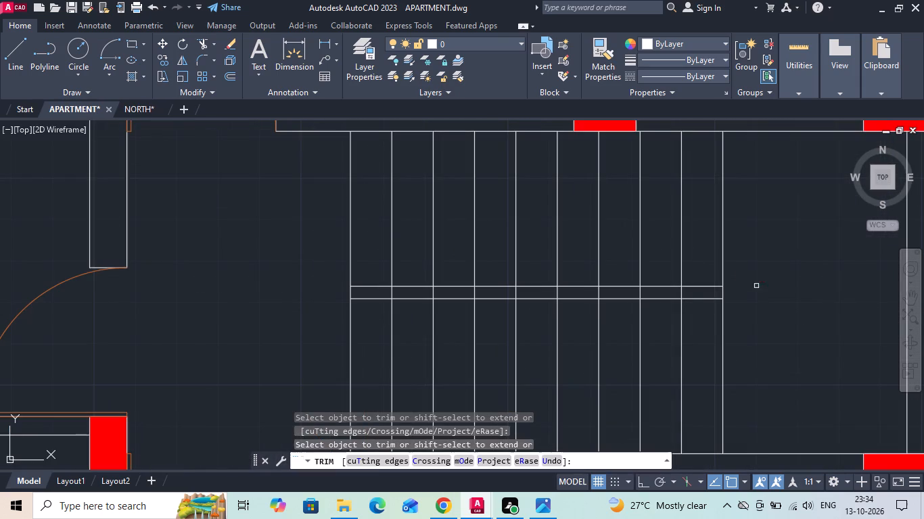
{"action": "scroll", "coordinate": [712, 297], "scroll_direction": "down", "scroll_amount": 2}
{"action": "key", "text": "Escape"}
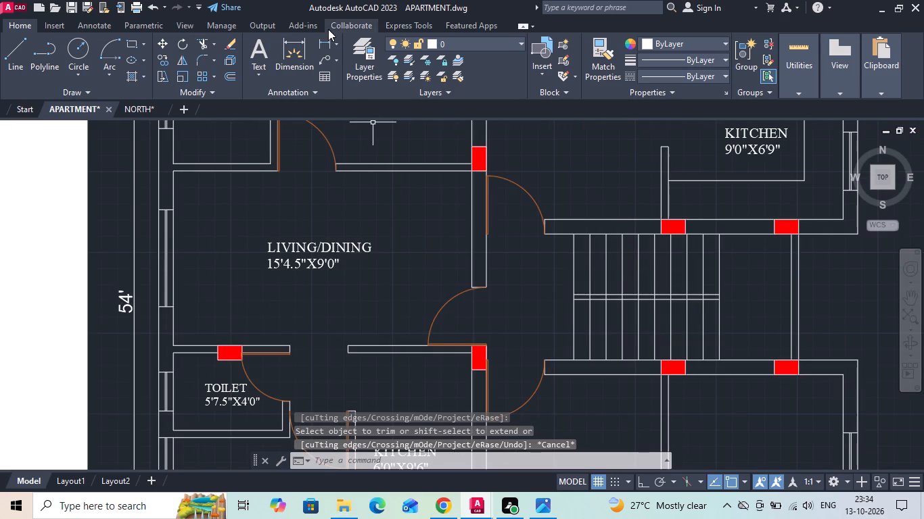
Measure the upper stair flight's width from the wall to the upper centre line with a linear dimension.
{"action": "left_click", "coordinate": [320, 39]}
{"action": "scroll", "coordinate": [672, 237], "scroll_direction": "up", "scroll_amount": 1}
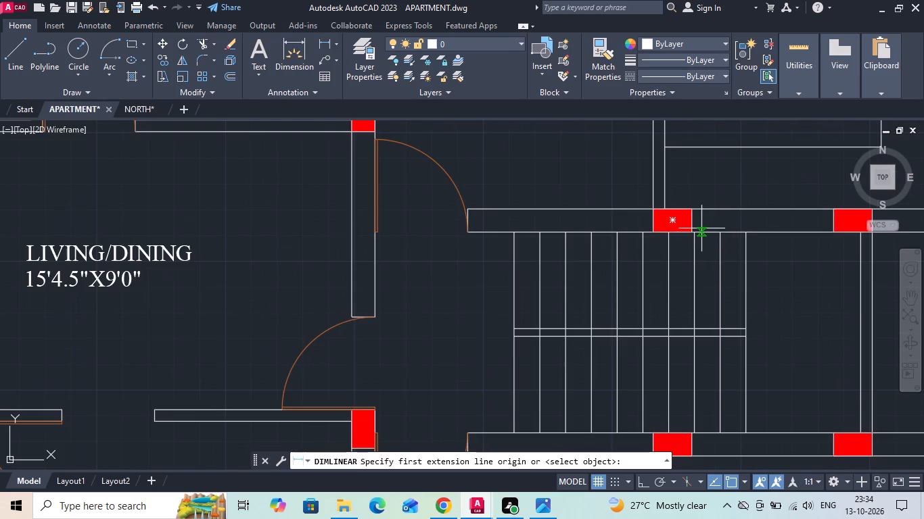
{"action": "left_click", "coordinate": [706, 230]}
{"action": "left_click", "coordinate": [708, 329]}
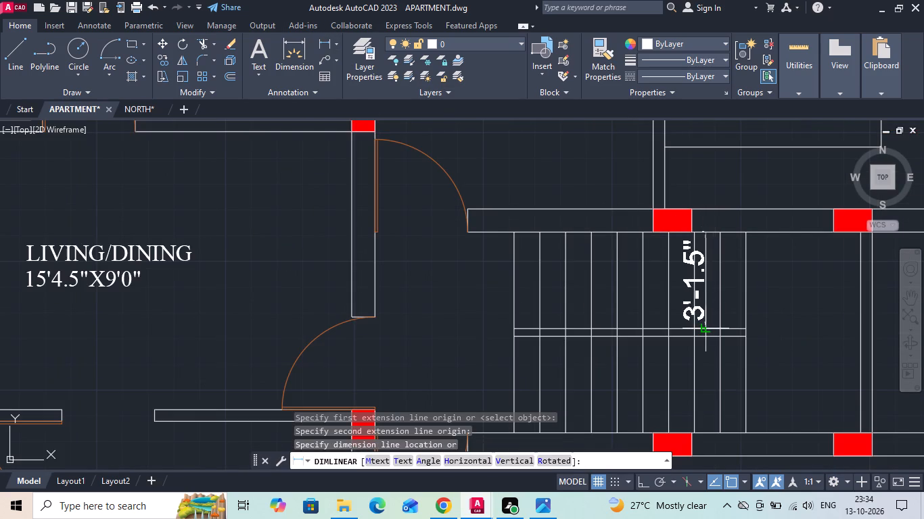
{"action": "key", "text": "Escape"}
Move the upper of the staircase's two centre lines 1.5" up towards the upper wall.
{"action": "scroll", "coordinate": [708, 328], "scroll_direction": "up", "scroll_amount": 1}
{"action": "left_click", "coordinate": [708, 328]}
{"action": "left_click", "coordinate": [709, 333]}
{"action": "left_click", "coordinate": [707, 331]}
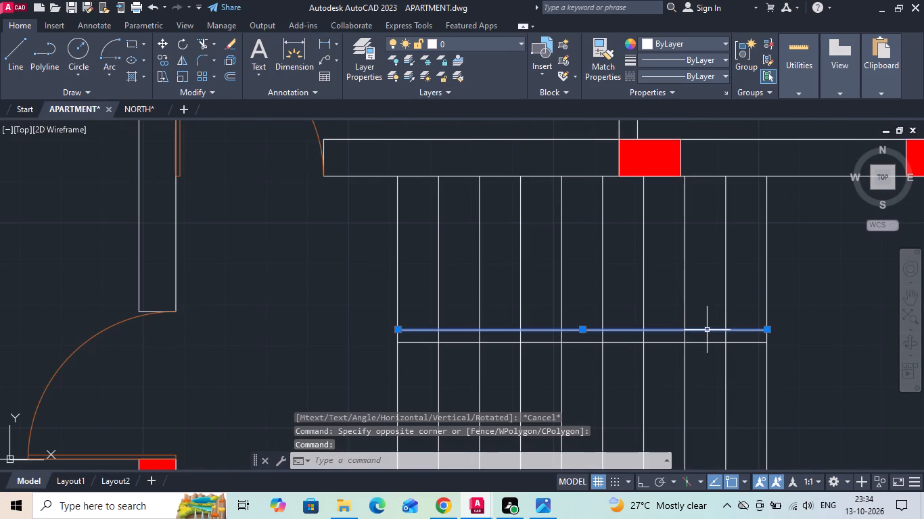
{"action": "right_click", "coordinate": [706, 328]}
{"action": "left_click", "coordinate": [716, 243]}
{"action": "left_click_drag", "start_coordinate": [681, 286], "coordinate": [680, 270]}
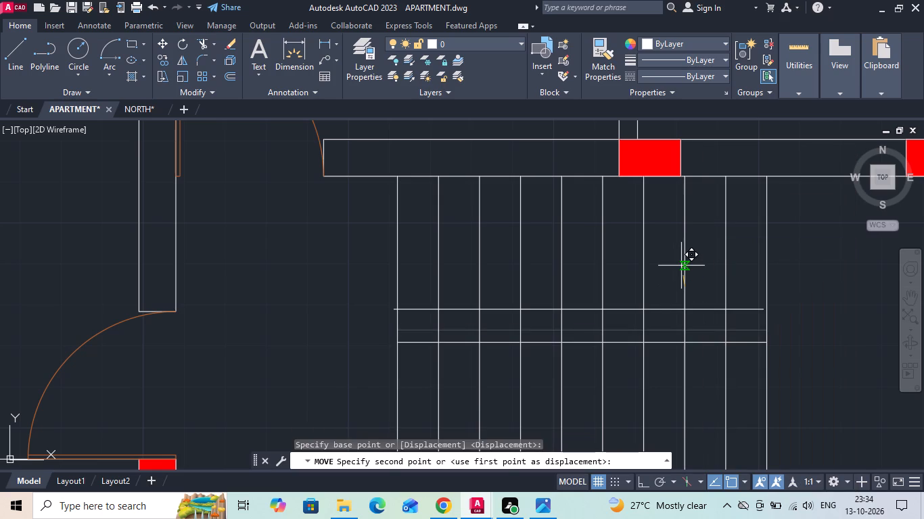
{"action": "type", "text": "1.5"}
{"action": "key", "text": "Return"}
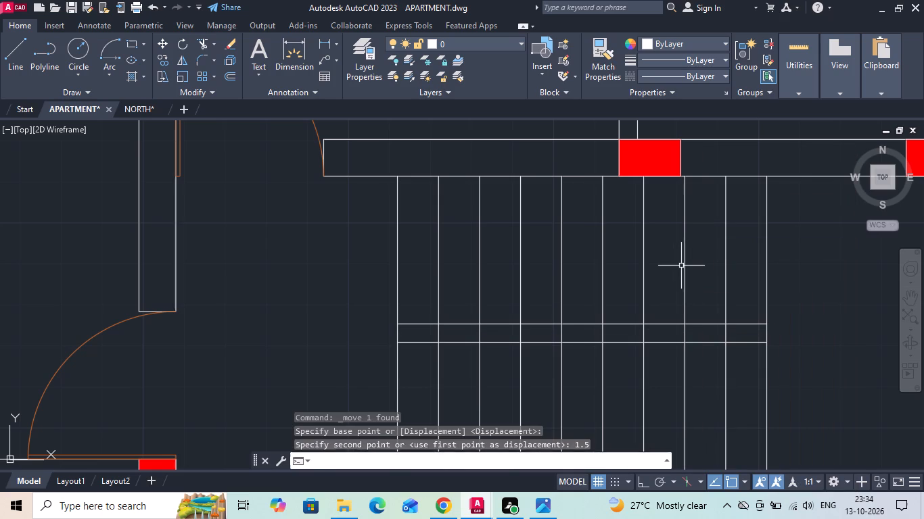
Move the lower of the staircase's two centre lines 1.5" down, away from the upper one.
{"action": "left_click", "coordinate": [654, 343]}
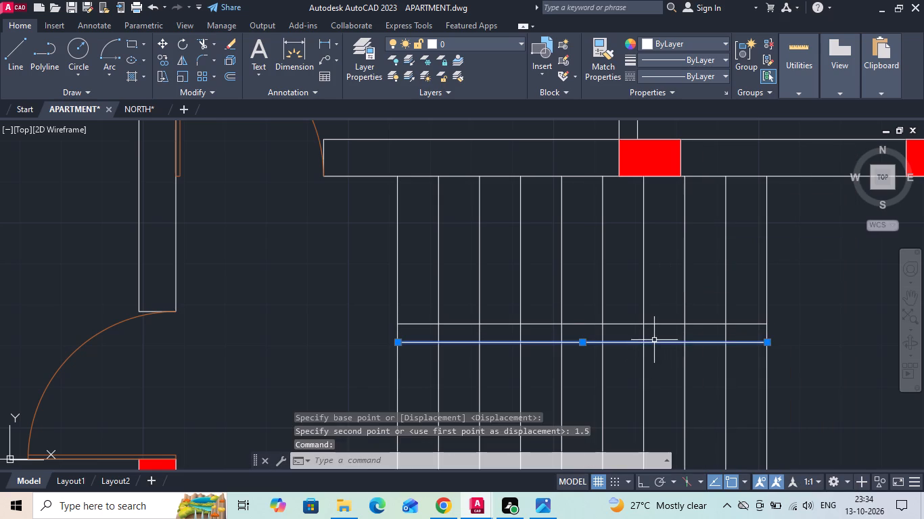
{"action": "right_click", "coordinate": [654, 339]}
{"action": "left_click", "coordinate": [696, 242]}
{"action": "left_click_drag", "start_coordinate": [678, 285], "coordinate": [678, 315]}
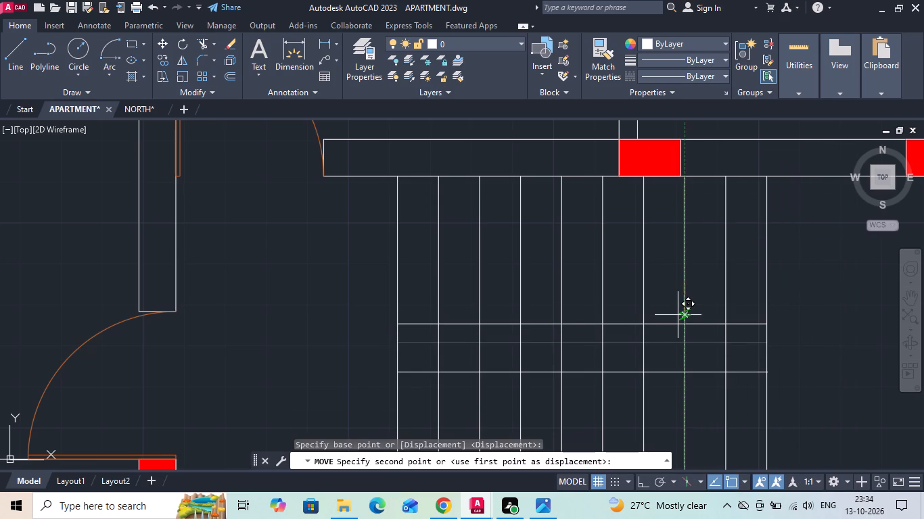
{"action": "key", "text": "1"}
{"action": "type", "text": ".5"}
{"action": "key", "text": "Return"}
{"action": "key", "text": "Escape"}
Trim the inner stair tread lines between the staircase's two centre lines.
{"action": "type", "text": "TR"}
{"action": "key", "text": "space"}
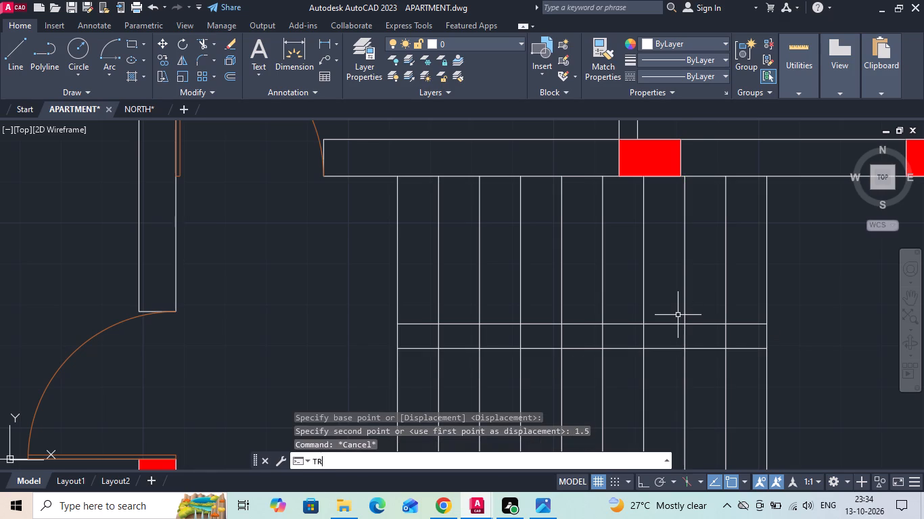
{"action": "key", "text": "space"}
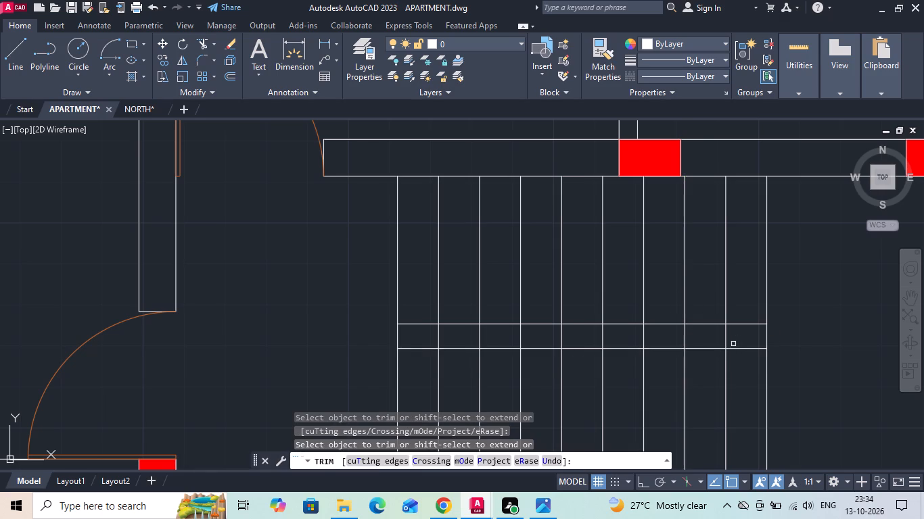
{"action": "left_click", "coordinate": [735, 343]}
{"action": "left_click", "coordinate": [428, 333]}
{"action": "scroll", "coordinate": [672, 349], "scroll_direction": "down", "scroll_amount": 3}
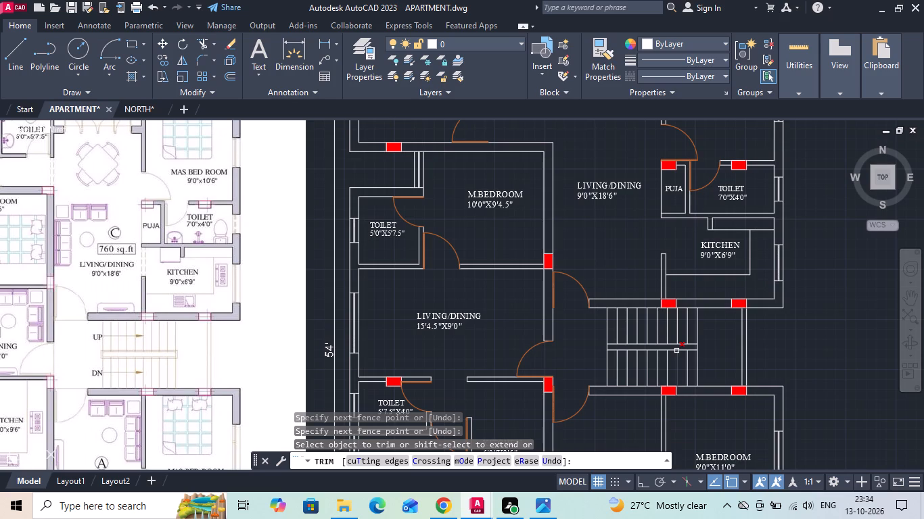
Offset the staircase's two centre lines 1" inward, towards each other.
{"action": "key", "text": "Escape"}
{"action": "scroll", "coordinate": [676, 347], "scroll_direction": "up", "scroll_amount": 3}
{"action": "type", "text": "O 1"}
{"action": "key", "text": "space"}
{"action": "scroll", "coordinate": [643, 349], "scroll_direction": "up", "scroll_amount": 1}
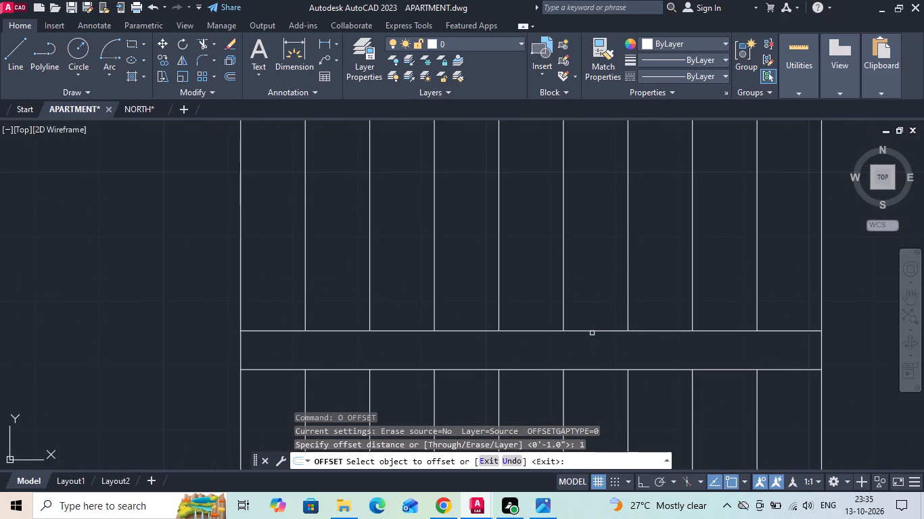
{"action": "left_click", "coordinate": [592, 330]}
{"action": "left_click", "coordinate": [588, 353]}
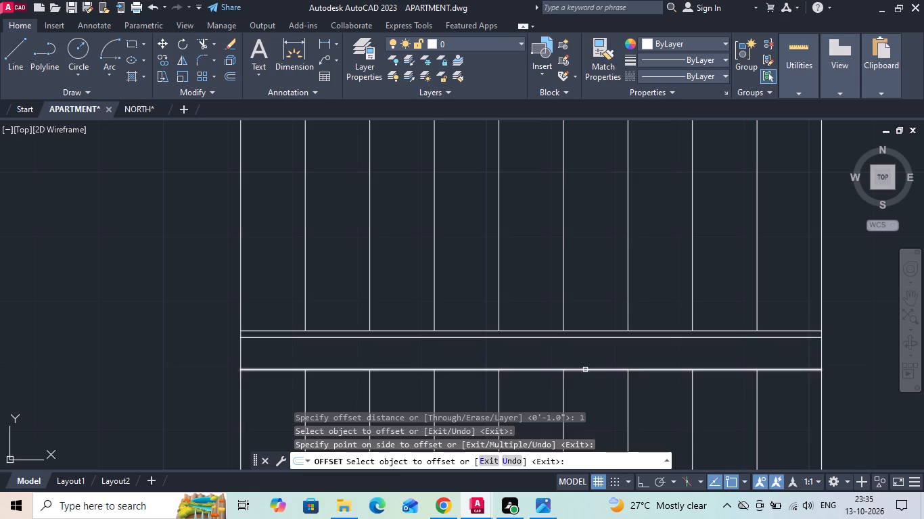
{"action": "left_click", "coordinate": [585, 370]}
{"action": "left_click", "coordinate": [591, 356]}
{"action": "key", "text": "Escape"}
Offset the staircase's first and last tread lines 1" outward, away from the stairs.
{"action": "scroll", "coordinate": [256, 354], "scroll_direction": "up", "scroll_amount": 2}
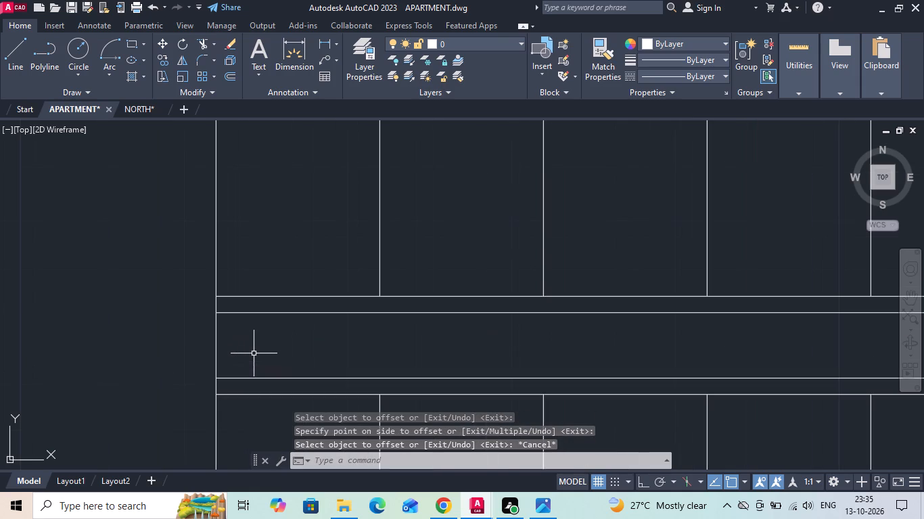
{"action": "type", "text": "O 1"}
{"action": "key", "text": "space"}
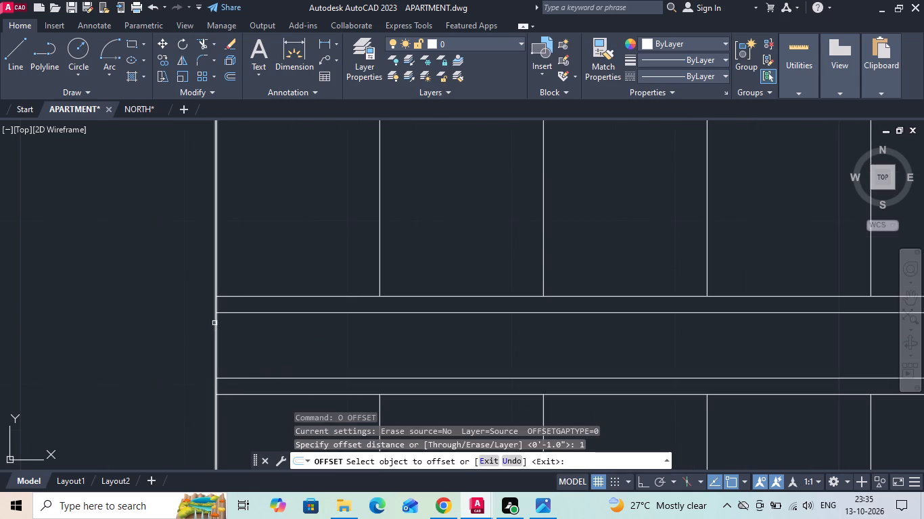
{"action": "left_click", "coordinate": [216, 330]}
{"action": "left_click", "coordinate": [208, 335]}
{"action": "scroll", "coordinate": [207, 334], "scroll_direction": "down", "scroll_amount": 2}
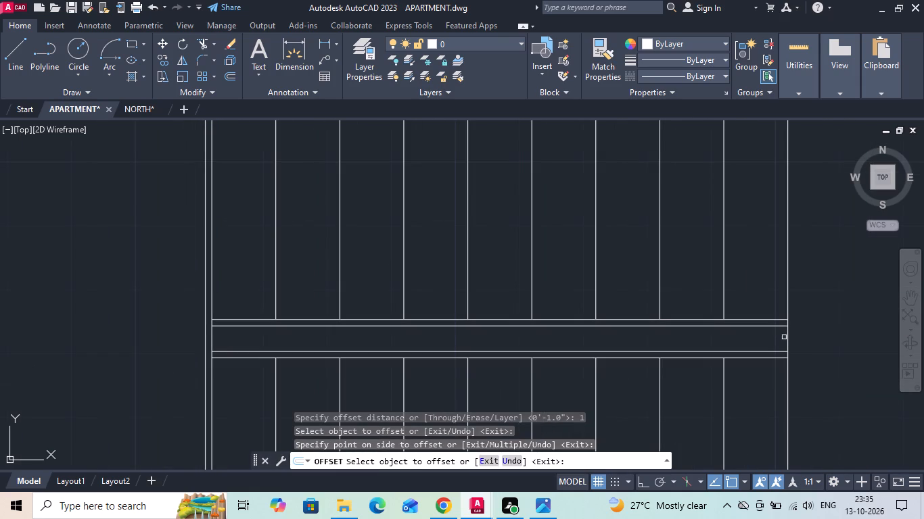
{"action": "left_click", "coordinate": [788, 341]}
{"action": "left_click", "coordinate": [808, 338]}
{"action": "key", "text": "Escape"}
Extend the two outer centre lines at both ends to the new outer vertical lines.
{"action": "key", "text": "e"}
{"action": "key", "text": "x"}
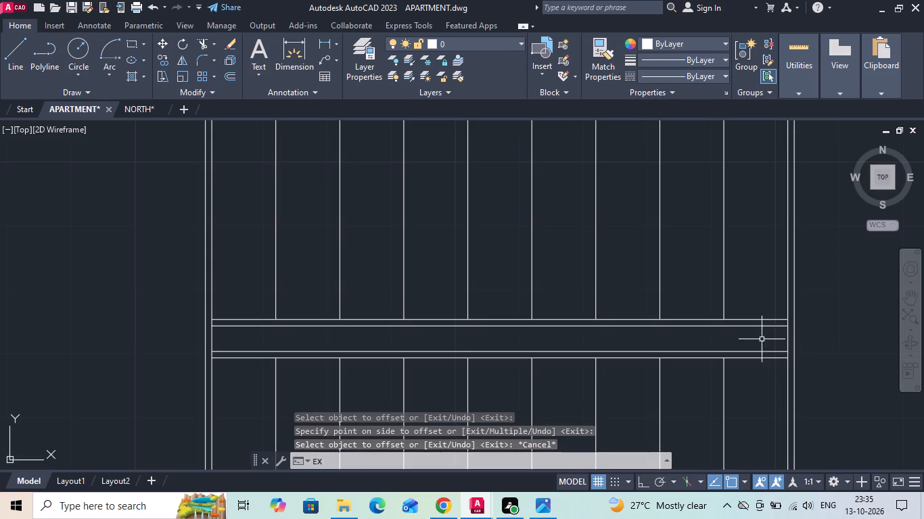
{"action": "key", "text": "space"}
{"action": "left_click", "coordinate": [777, 319]}
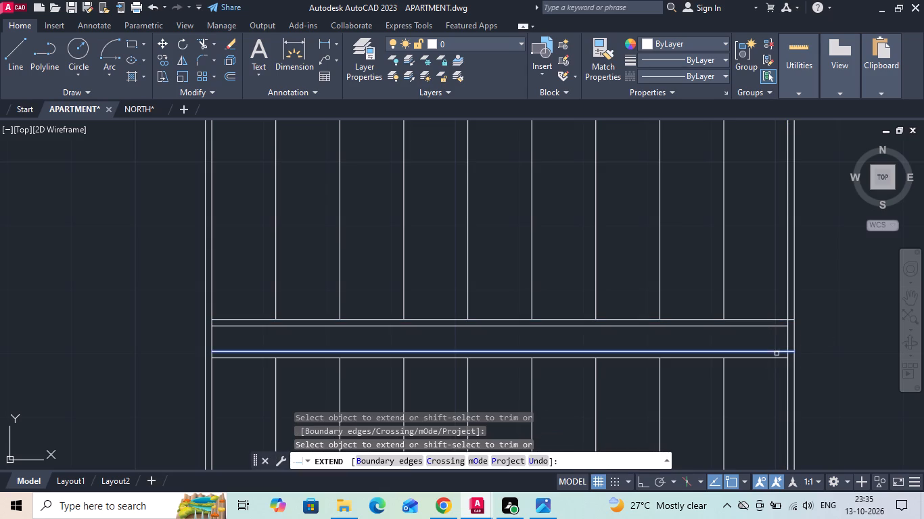
{"action": "left_click", "coordinate": [777, 357]}
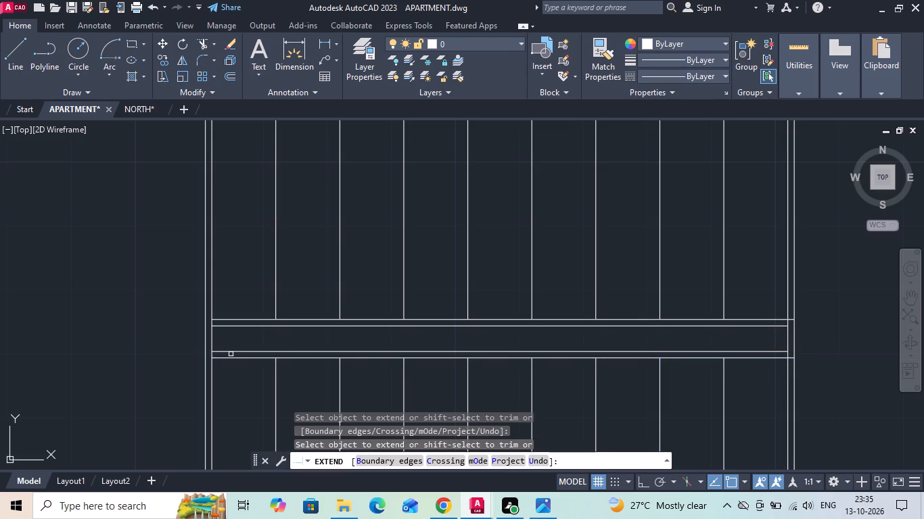
{"action": "left_click", "coordinate": [226, 358]}
{"action": "left_click", "coordinate": [216, 321]}
{"action": "key", "text": "Escape"}
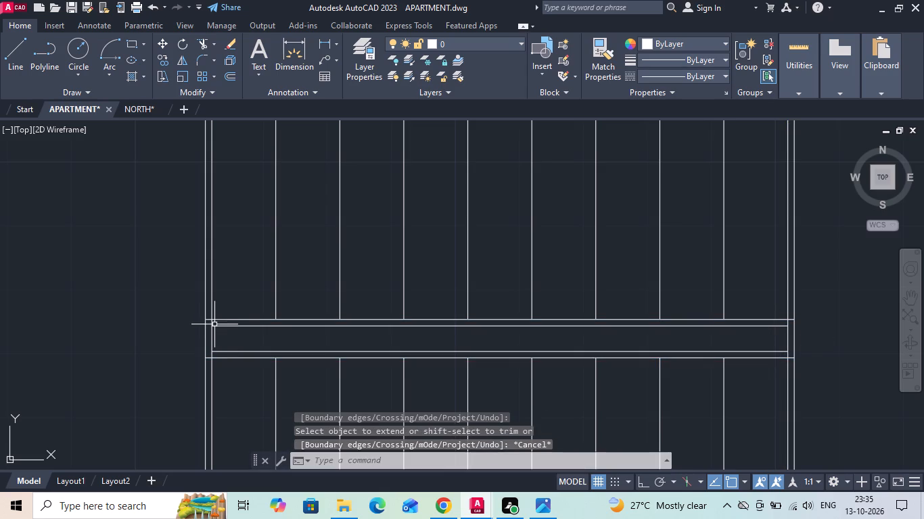
Trim the excess vertical lines at the left end of the centre strip into a closed double rectangle corner.
{"action": "key", "text": "t"}
{"action": "key", "text": "t"}
{"action": "key", "text": "space"}
{"action": "type", "text": "TR"}
{"action": "key", "text": "space"}
{"action": "left_click", "coordinate": [206, 294]}
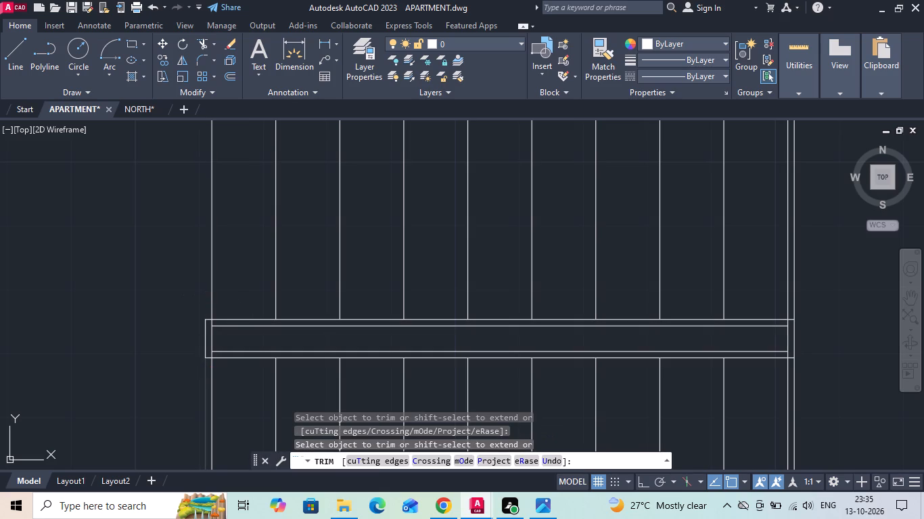
{"action": "left_click", "coordinate": [206, 374]}
{"action": "scroll", "coordinate": [206, 355], "scroll_direction": "up", "scroll_amount": 2}
{"action": "left_click", "coordinate": [209, 354]}
{"action": "left_click", "coordinate": [223, 353]}
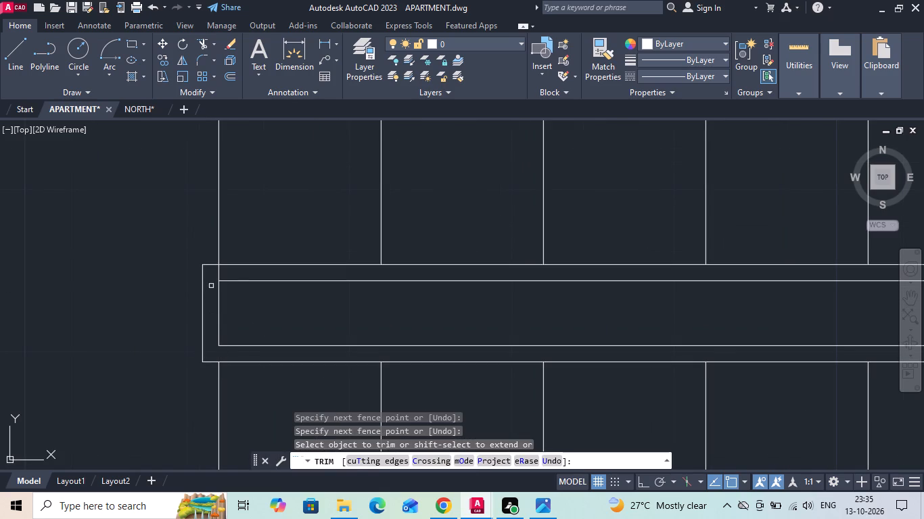
{"action": "left_click", "coordinate": [214, 280]}
{"action": "scroll", "coordinate": [212, 271], "scroll_direction": "down", "scroll_amount": 1}
{"action": "left_click", "coordinate": [229, 271]}
Trim the excess vertical lines at the right end of the centre strip to close its double outline.
{"action": "scroll", "coordinate": [180, 302], "scroll_direction": "down", "scroll_amount": 2}
{"action": "scroll", "coordinate": [500, 305], "scroll_direction": "up", "scroll_amount": 2}
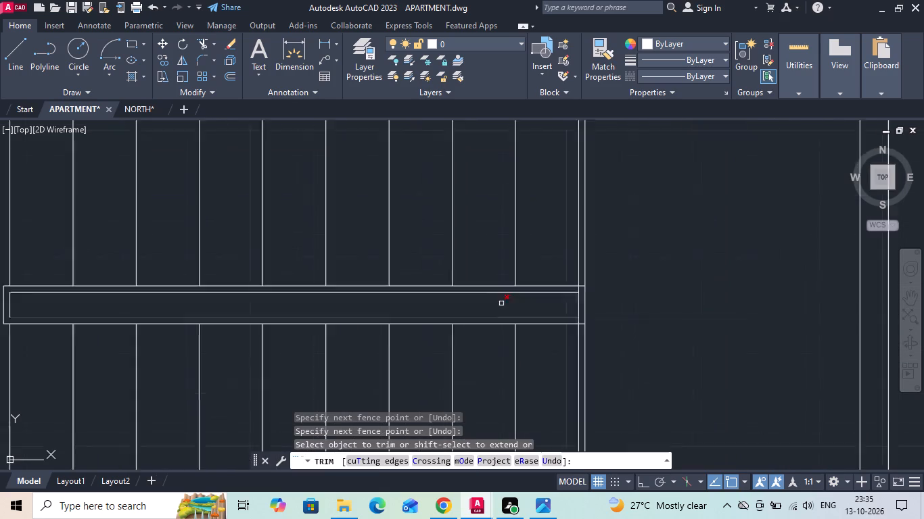
{"action": "scroll", "coordinate": [502, 302], "scroll_direction": "up", "scroll_amount": 1}
{"action": "left_click", "coordinate": [689, 280]}
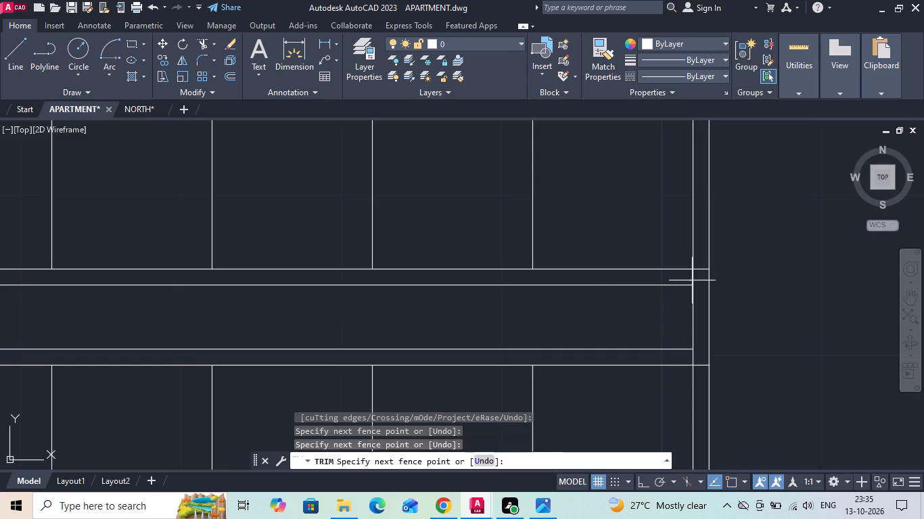
{"action": "left_click", "coordinate": [692, 280]}
{"action": "left_click_drag", "start_coordinate": [704, 254], "coordinate": [747, 232]}
{"action": "left_click", "coordinate": [782, 219]}
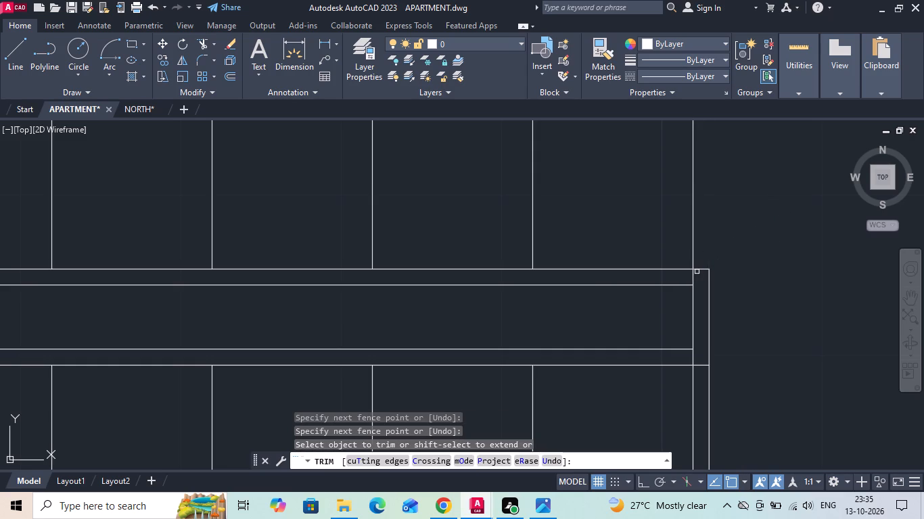
{"action": "left_click", "coordinate": [691, 275]}
{"action": "left_click", "coordinate": [691, 361]}
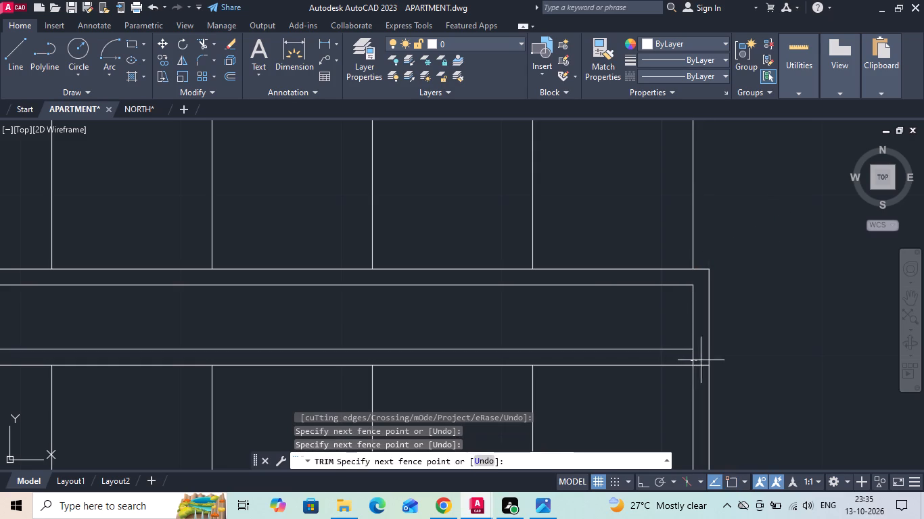
{"action": "left_click", "coordinate": [702, 360]}
{"action": "key", "text": "Escape"}
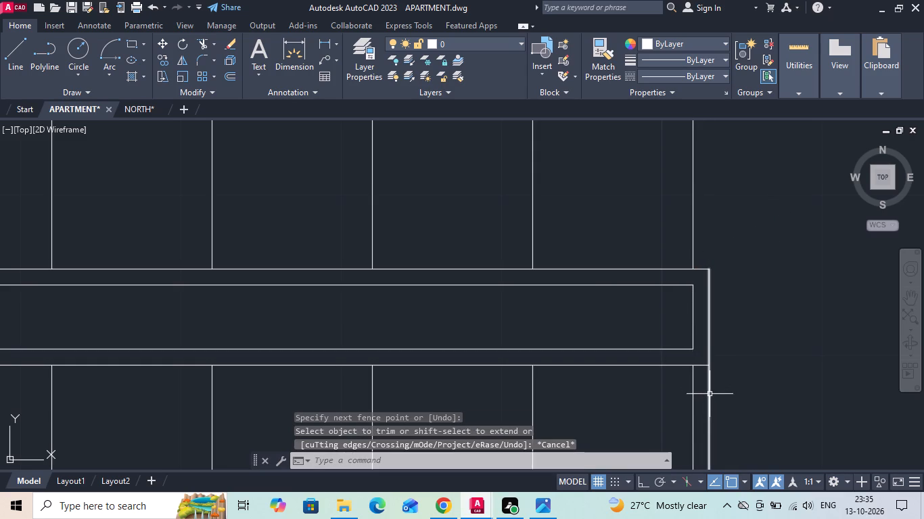
{"action": "type", "text": "TR"}
{"action": "key", "text": "space"}
{"action": "left_click", "coordinate": [710, 394]}
{"action": "scroll", "coordinate": [620, 387], "scroll_direction": "down", "scroll_amount": 3}
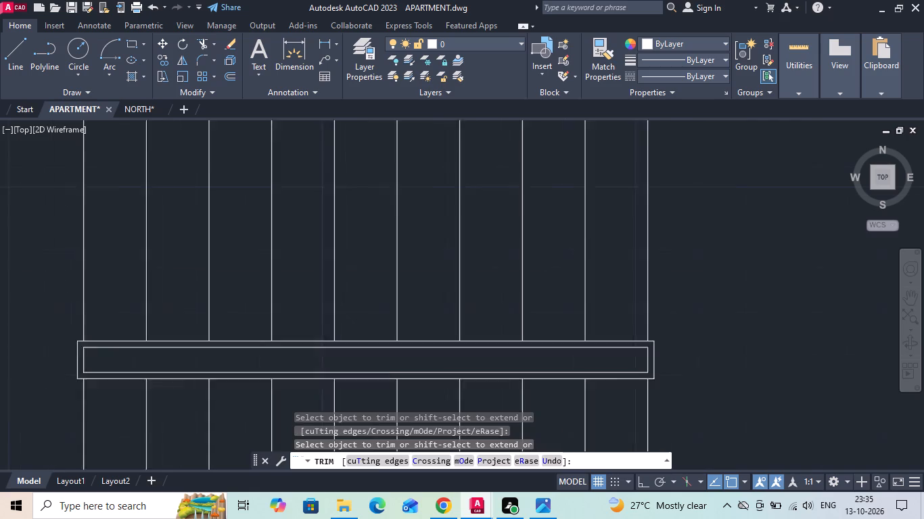
{"action": "key", "text": "Escape"}
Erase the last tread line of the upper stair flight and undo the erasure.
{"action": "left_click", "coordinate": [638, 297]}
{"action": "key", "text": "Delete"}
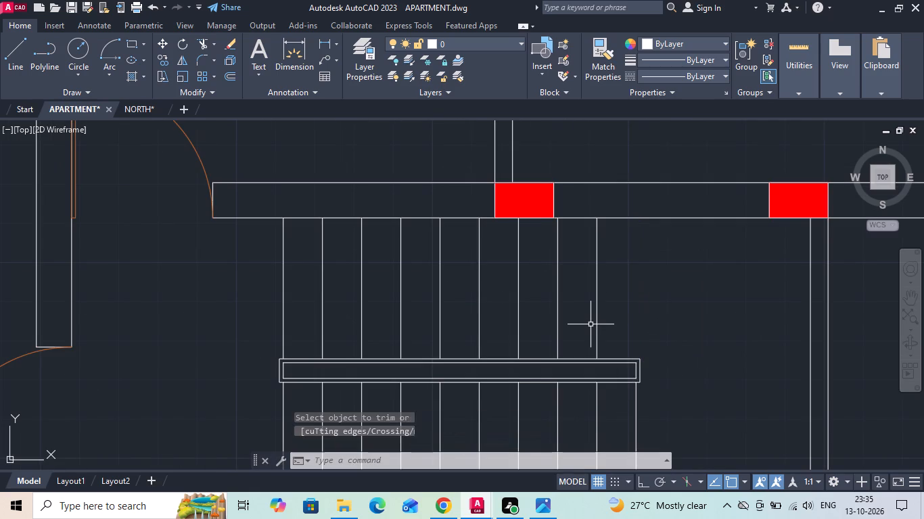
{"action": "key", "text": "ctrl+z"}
Draw a horizontal line with ortho on from the midpoint of the upper flight's first tread, ending between the third and fourth treads.
{"action": "scroll", "coordinate": [586, 322], "scroll_direction": "down", "scroll_amount": 2}
{"action": "key", "text": "l"}
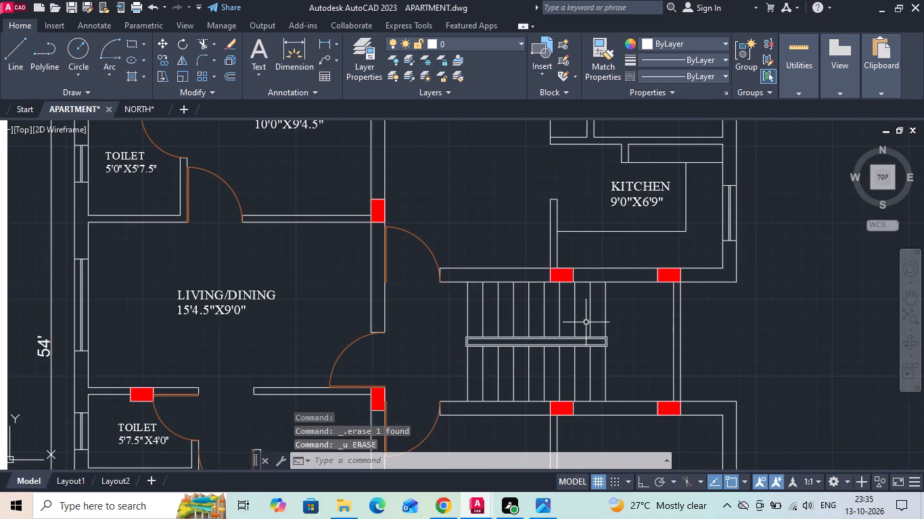
{"action": "key", "text": "space"}
{"action": "scroll", "coordinate": [451, 312], "scroll_direction": "up", "scroll_amount": 2}
{"action": "left_click", "coordinate": [457, 304]}
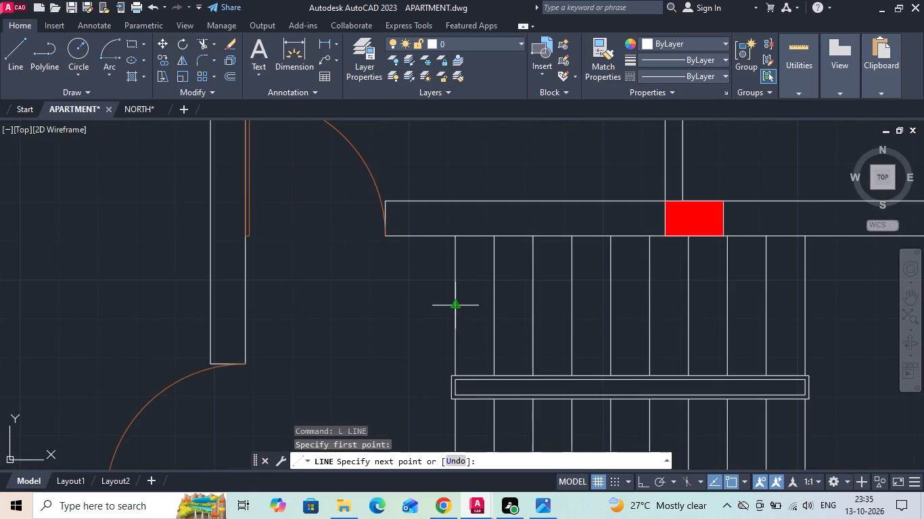
{"action": "scroll", "coordinate": [499, 303], "scroll_direction": "up", "scroll_amount": 1}
{"action": "key", "text": "F8"}
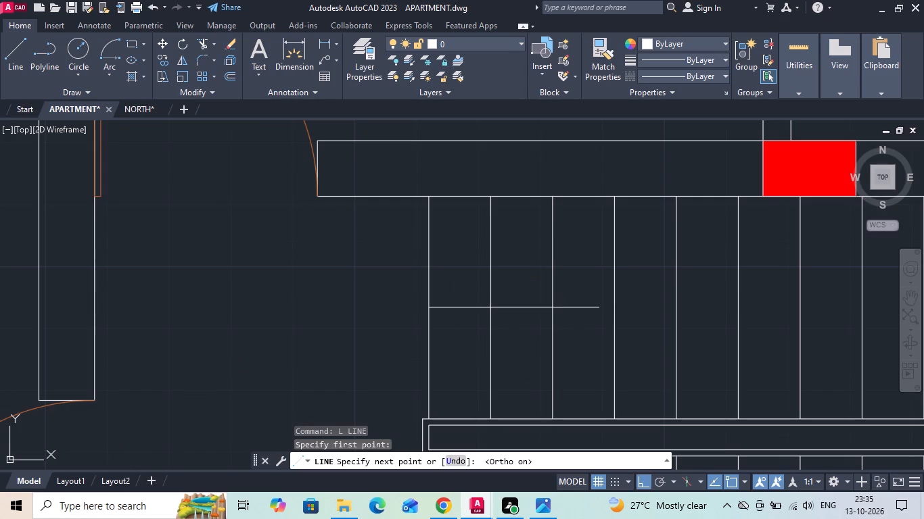
{"action": "left_click", "coordinate": [599, 311]}
{"action": "key", "text": "Escape"}
Draw a 3-sided inscribed polygon centred on the line's right end, pointing right just short of the fourth tread.
{"action": "key", "text": "p"}
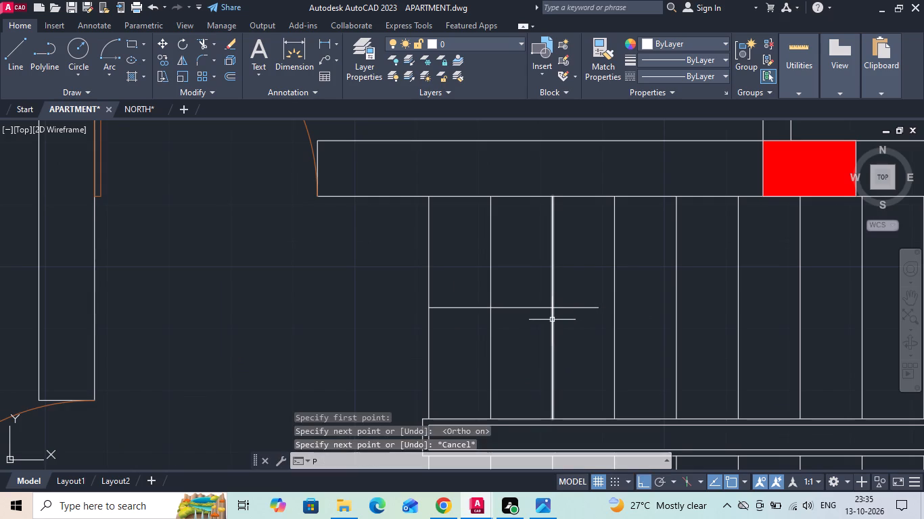
{"action": "key", "text": "o"}
{"action": "key", "text": "l"}
{"action": "key", "text": "space"}
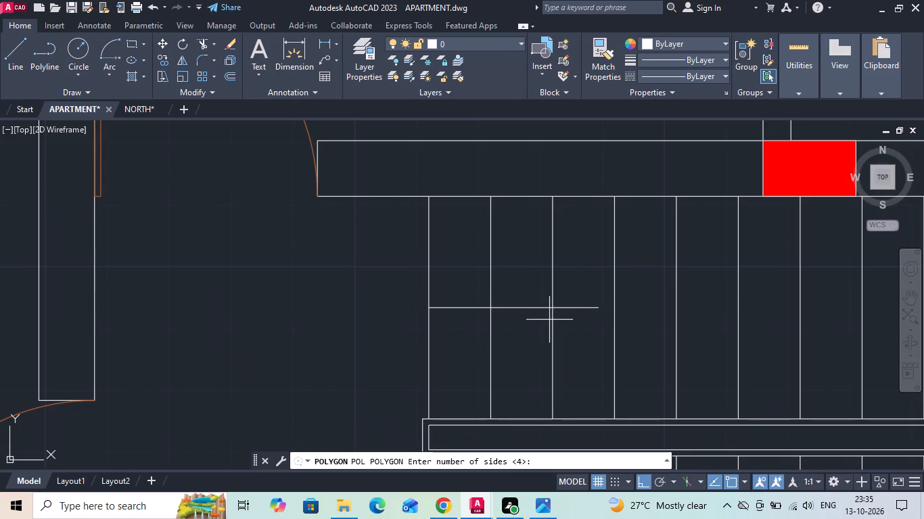
{"action": "type", "text": "3"}
{"action": "key", "text": "space"}
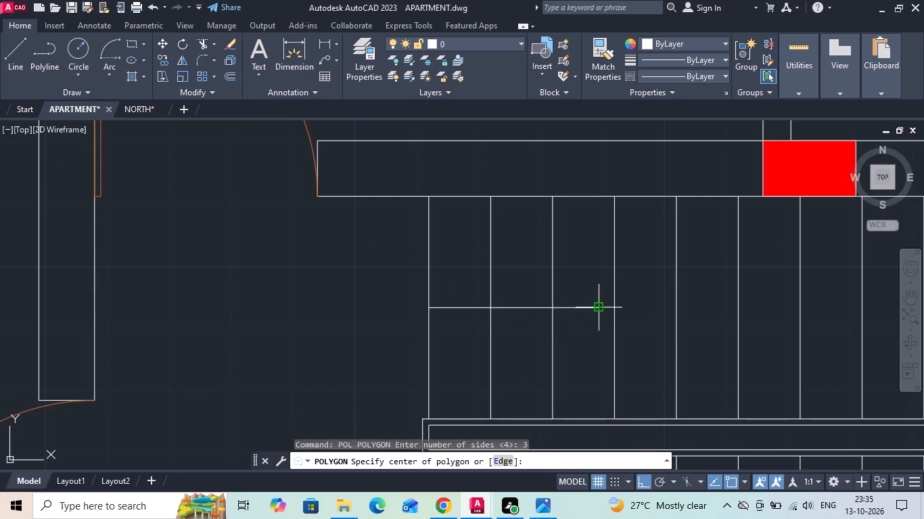
{"action": "left_click", "coordinate": [596, 309]}
{"action": "key", "text": "space"}
{"action": "scroll", "coordinate": [628, 315], "scroll_direction": "up", "scroll_amount": 4}
{"action": "left_click", "coordinate": [599, 286]}
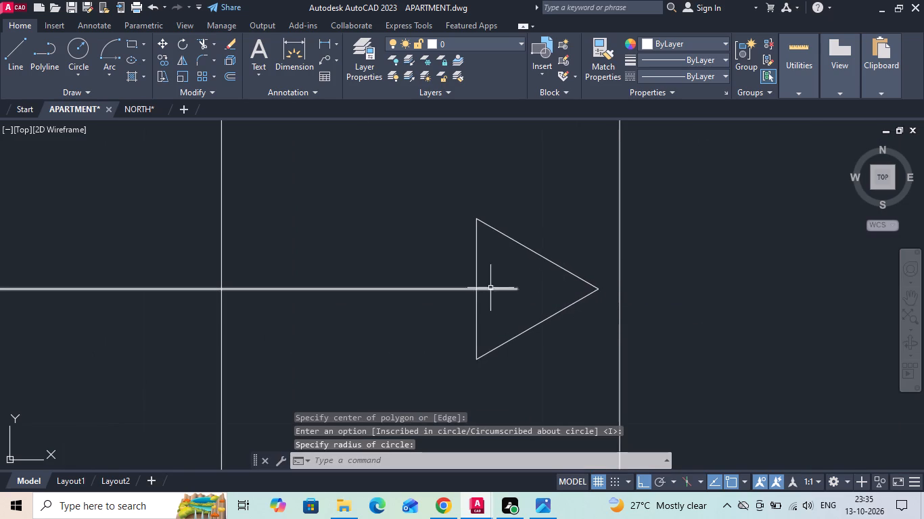
Stretch the triangle's vertical base back along the line to form a longer, slimmer arrowhead.
{"action": "left_click", "coordinate": [480, 271]}
{"action": "left_click", "coordinate": [458, 268]}
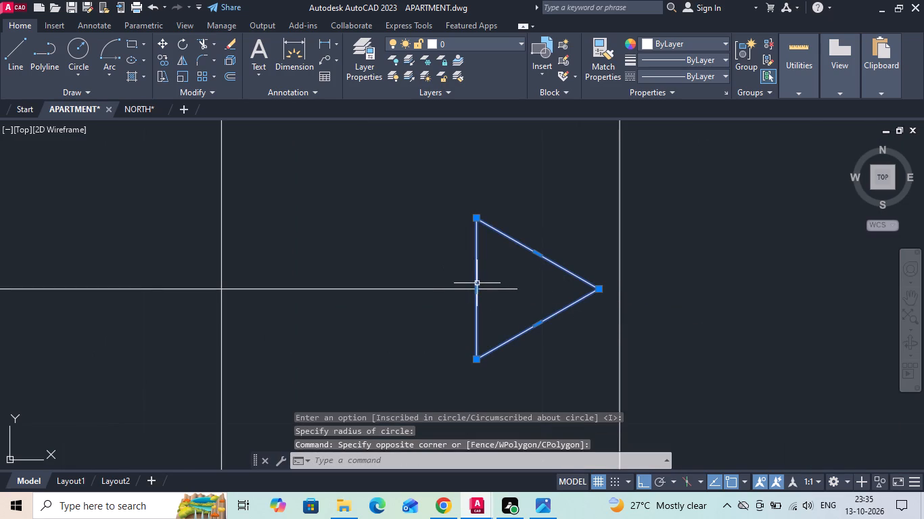
{"action": "left_click", "coordinate": [477, 289]}
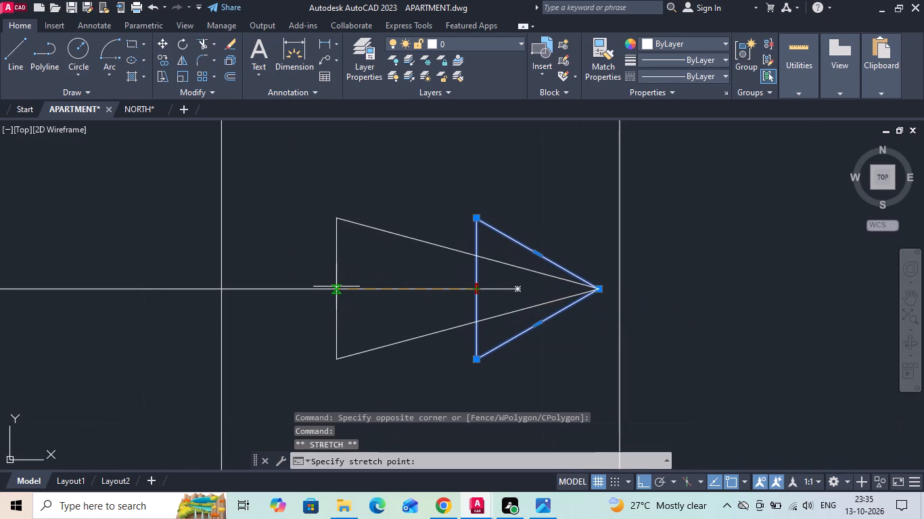
{"action": "left_click", "coordinate": [328, 287]}
Trim the part of the direction line that lies inside the arrowhead.
{"action": "type", "text": "TR"}
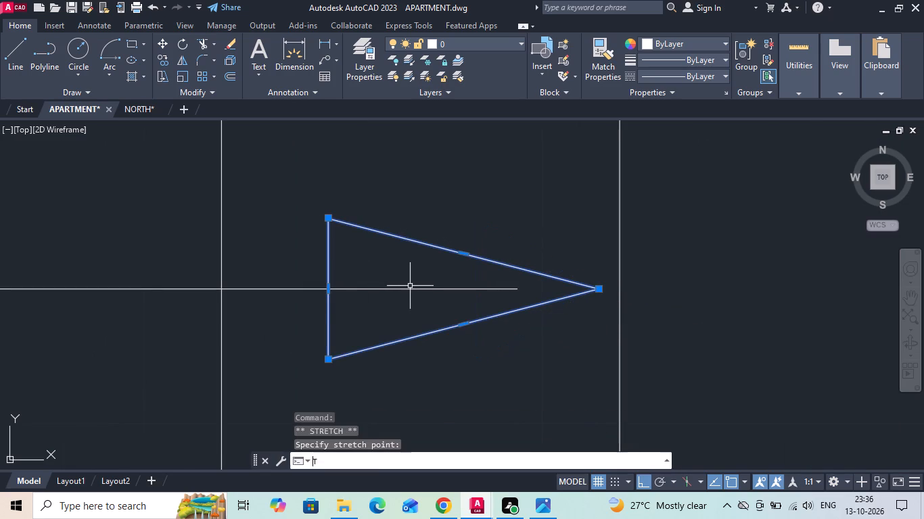
{"action": "key", "text": "space"}
{"action": "left_click_drag", "start_coordinate": [410, 286], "coordinate": [409, 307]}
{"action": "scroll", "coordinate": [455, 241], "scroll_direction": "down", "scroll_amount": 3}
{"action": "key", "text": "Escape"}
Stretch the arrow line's start point left, slightly beyond the first tread of the upper flight.
{"action": "scroll", "coordinate": [453, 212], "scroll_direction": "down", "scroll_amount": 1}
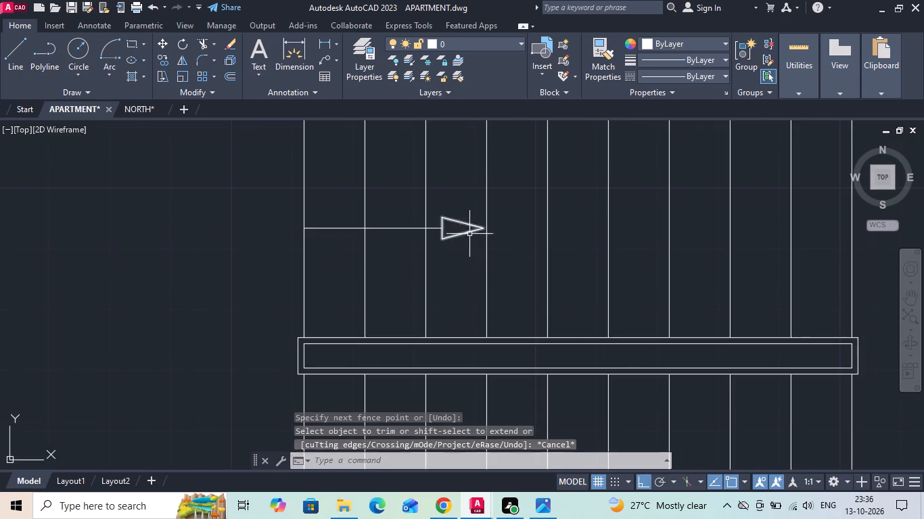
{"action": "scroll", "coordinate": [388, 262], "scroll_direction": "down", "scroll_amount": 1}
{"action": "scroll", "coordinate": [501, 253], "scroll_direction": "down", "scroll_amount": 2}
{"action": "scroll", "coordinate": [390, 268], "scroll_direction": "down", "scroll_amount": 2}
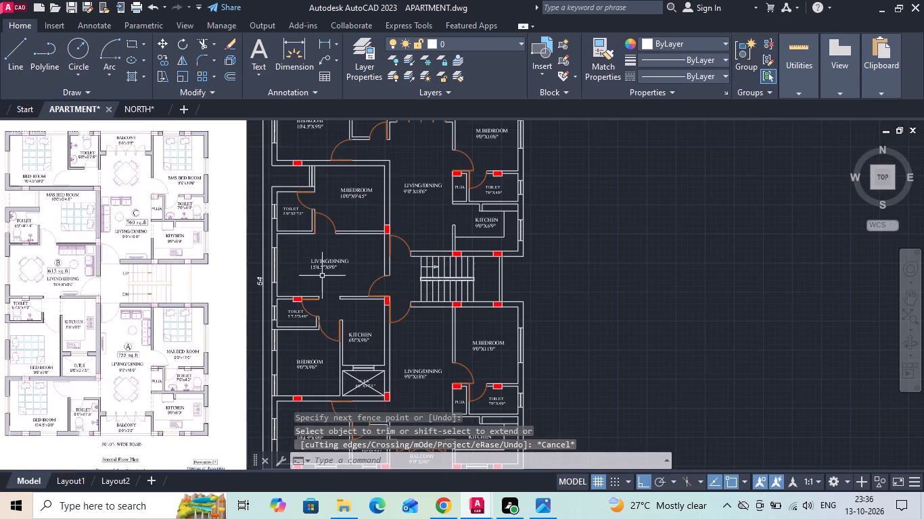
{"action": "scroll", "coordinate": [239, 282], "scroll_direction": "up", "scroll_amount": 3}
{"action": "middle_click_drag", "start_coordinate": [660, 257], "coordinate": [463, 251]}
{"action": "scroll", "coordinate": [442, 257], "scroll_direction": "down", "scroll_amount": 1}
{"action": "scroll", "coordinate": [609, 264], "scroll_direction": "up", "scroll_amount": 2}
{"action": "scroll", "coordinate": [614, 209], "scroll_direction": "up", "scroll_amount": 2}
{"action": "left_click_drag", "start_coordinate": [641, 199], "coordinate": [630, 216]}
{"action": "left_click", "coordinate": [630, 218]}
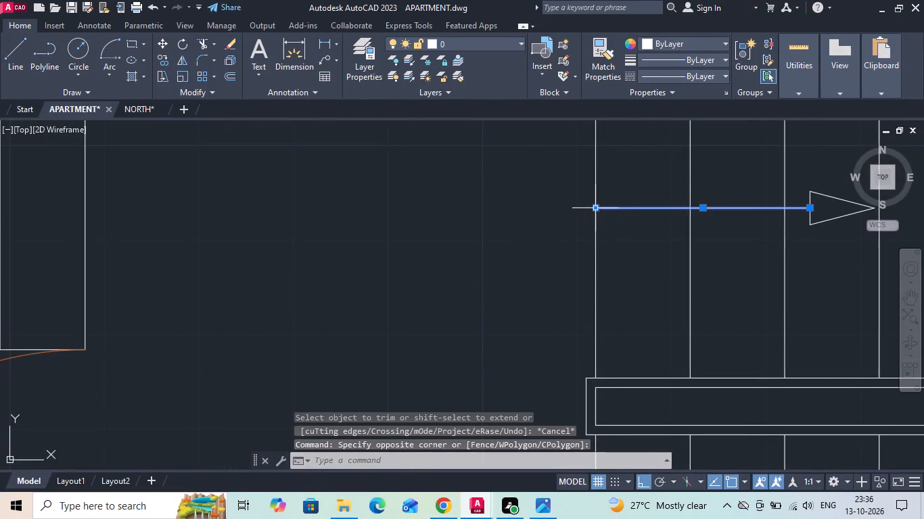
{"action": "left_click", "coordinate": [598, 208]}
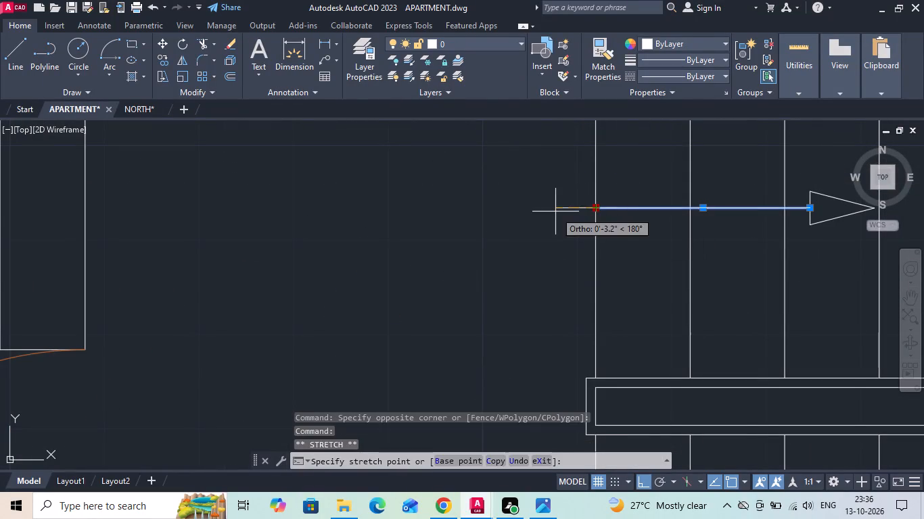
{"action": "left_click", "coordinate": [555, 212]}
{"action": "key", "text": "Escape"}
Add the single-line text UP, 5" high with 0 rotation, just beyond the start of the upper flight's arrow line.
{"action": "type", "text": "TEXT"}
{"action": "key", "text": "space"}
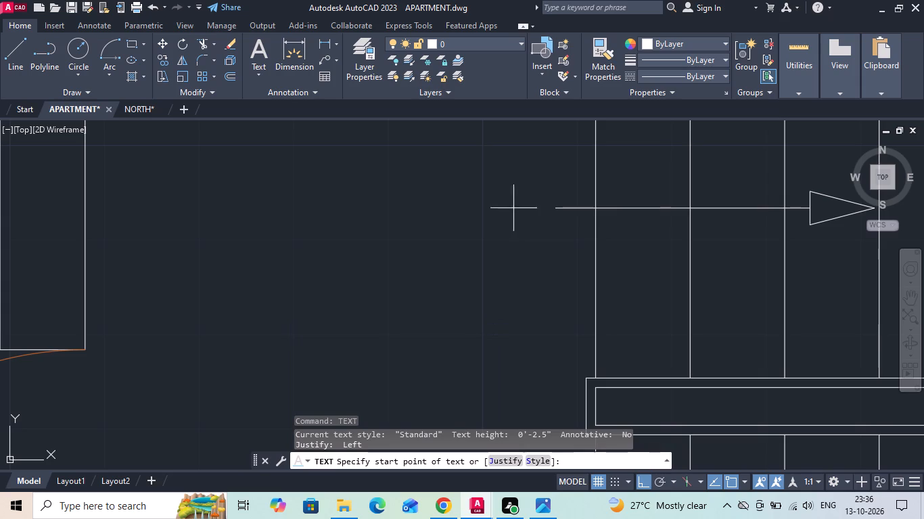
{"action": "left_click", "coordinate": [496, 190]}
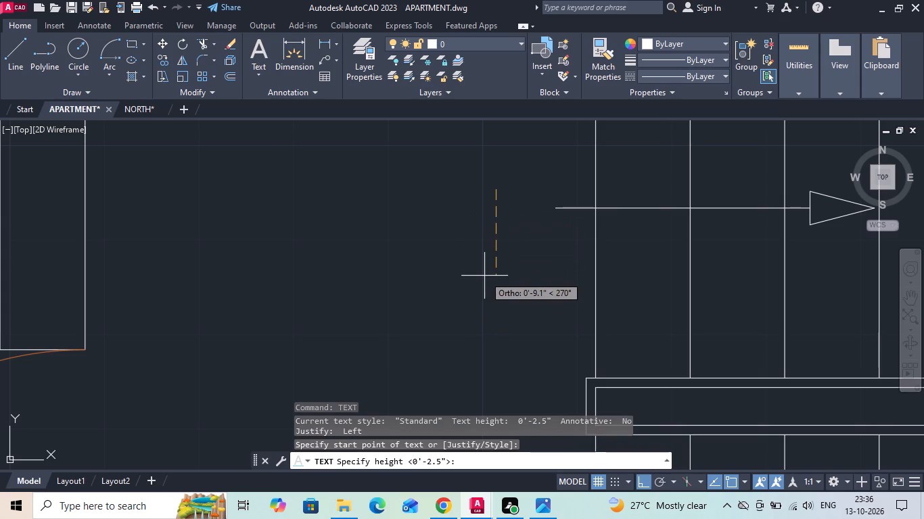
{"action": "type", "text": "5\""}
{"action": "key", "text": "Return"}
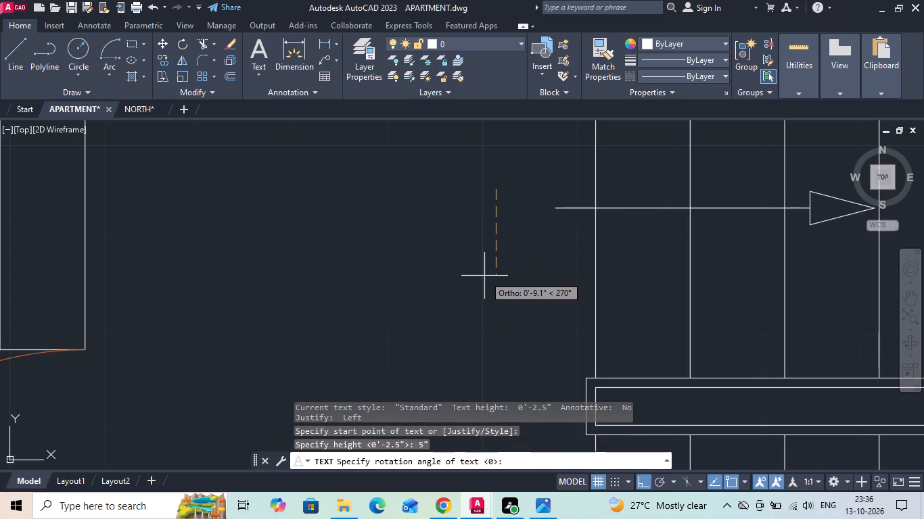
{"action": "key", "text": "0"}
{"action": "key", "text": "Return"}
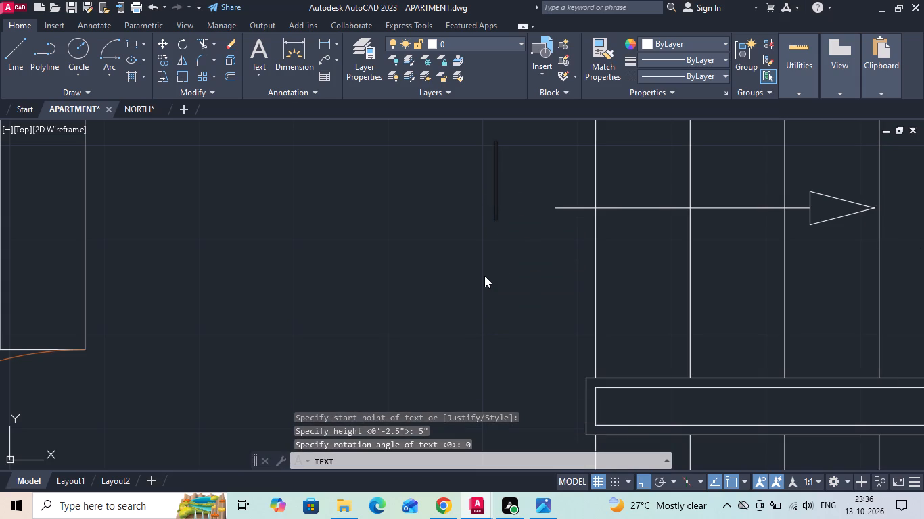
{"action": "type", "text": "UP"}
{"action": "left_click", "coordinate": [484, 276]}
{"action": "scroll", "coordinate": [258, 297], "scroll_direction": "down", "scroll_amount": 2}
{"action": "key", "text": "Escape"}
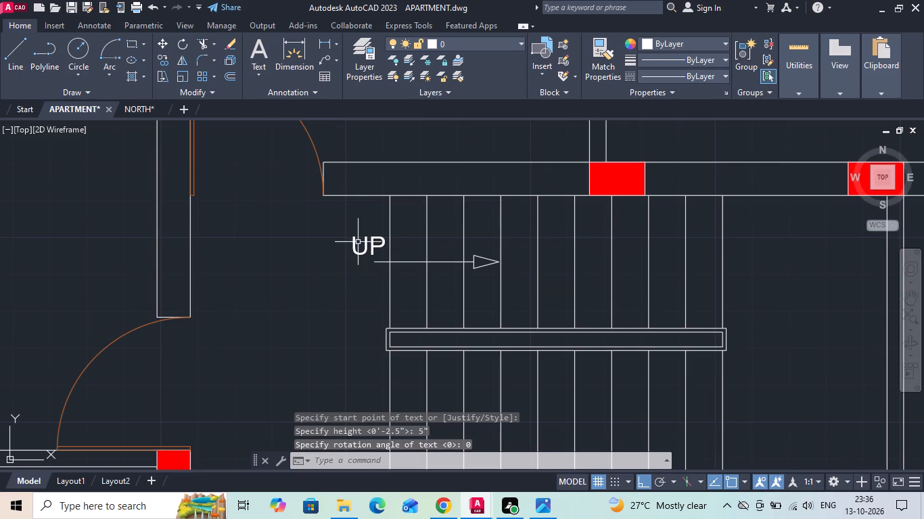
Move the UP label down and left so it sits at the arrow line's starting end.
{"action": "left_click", "coordinate": [361, 239]}
{"action": "left_click", "coordinate": [321, 250]}
{"action": "right_click", "coordinate": [321, 250]}
{"action": "left_click", "coordinate": [347, 247]}
{"action": "left_click", "coordinate": [354, 277]}
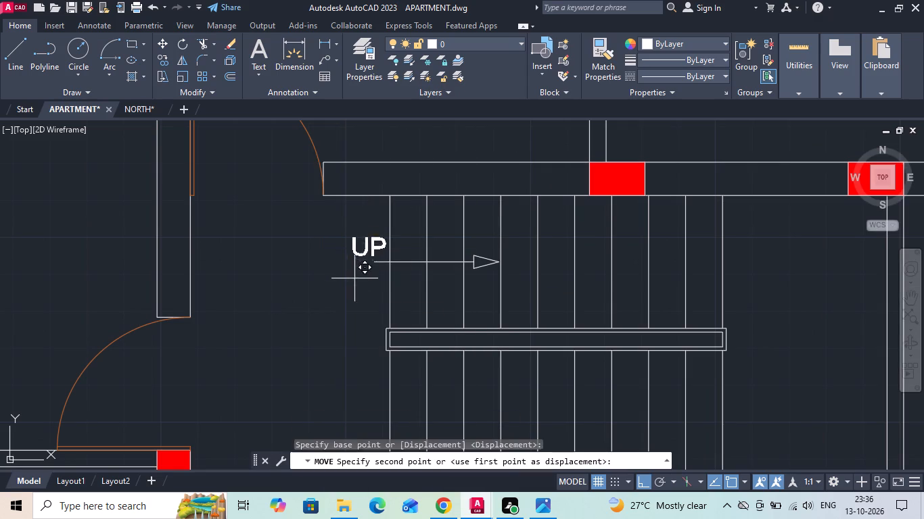
{"action": "key", "text": "F8"}
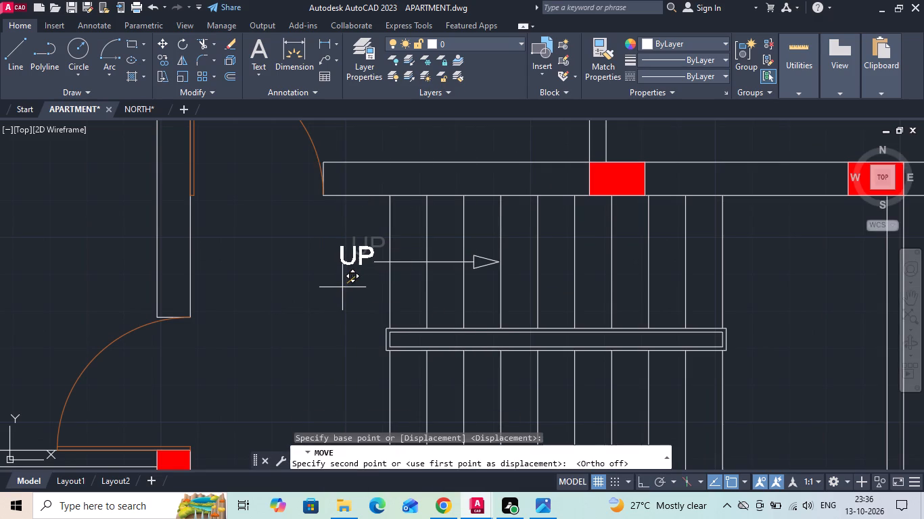
{"action": "left_click", "coordinate": [346, 291]}
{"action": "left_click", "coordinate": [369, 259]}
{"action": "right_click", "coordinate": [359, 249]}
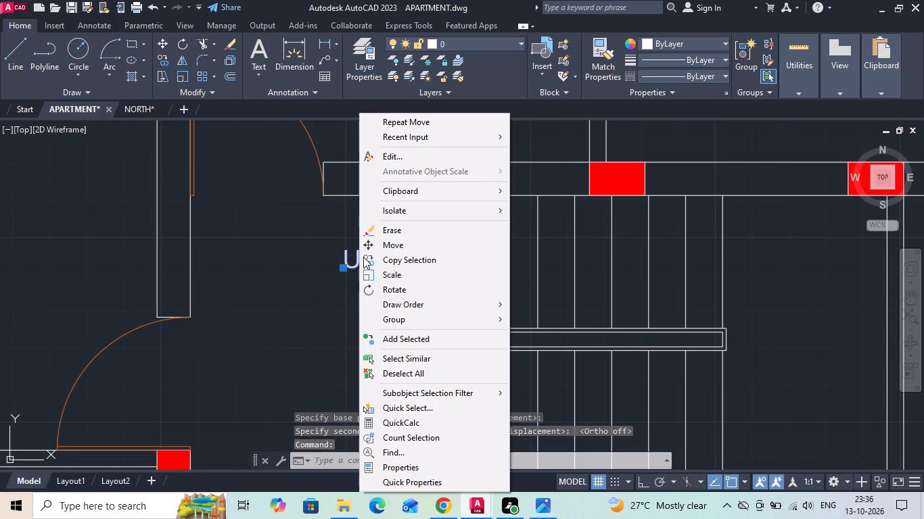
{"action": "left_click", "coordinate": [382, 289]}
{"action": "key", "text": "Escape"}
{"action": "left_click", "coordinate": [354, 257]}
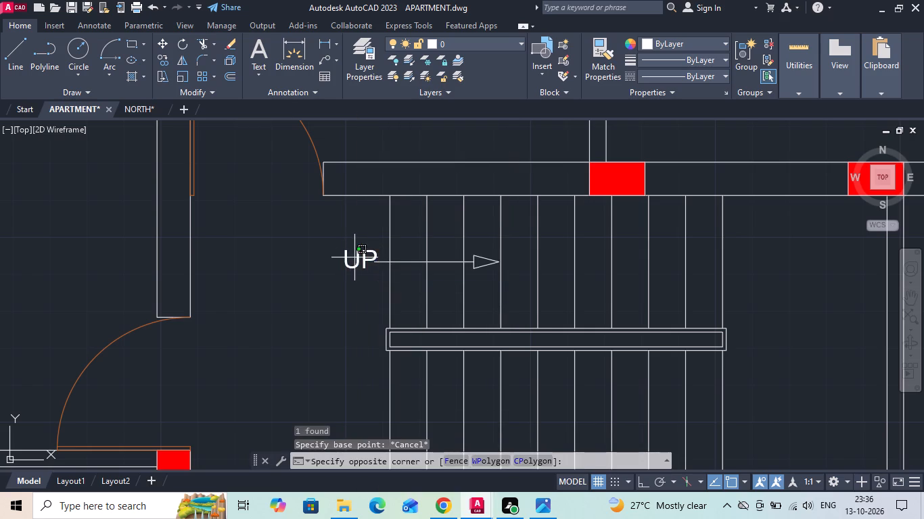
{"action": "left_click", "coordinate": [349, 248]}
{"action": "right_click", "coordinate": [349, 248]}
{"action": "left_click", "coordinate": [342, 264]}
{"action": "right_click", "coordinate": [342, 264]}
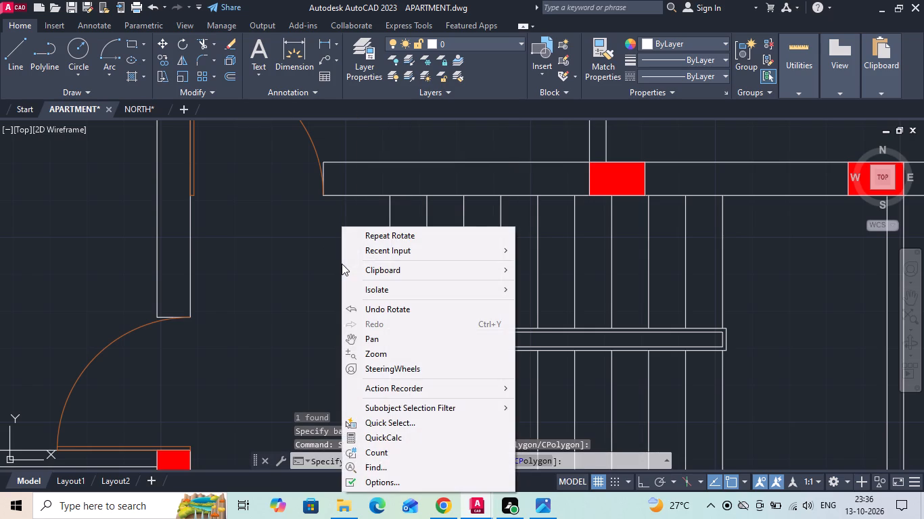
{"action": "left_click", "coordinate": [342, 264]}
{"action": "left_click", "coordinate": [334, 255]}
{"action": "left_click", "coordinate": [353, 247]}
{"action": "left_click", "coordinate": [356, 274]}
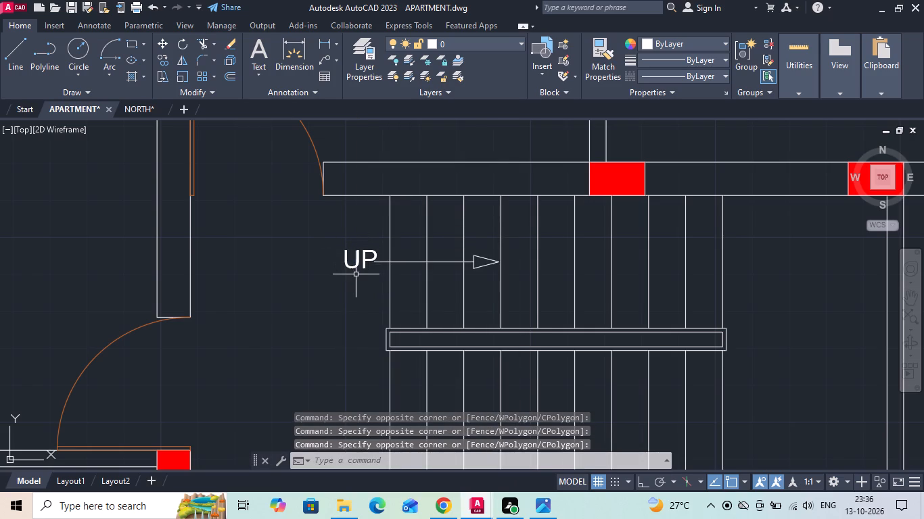
Scale the UP label down slightly, picking the base point and scale factor freehand.
{"action": "left_click", "coordinate": [352, 271]}
{"action": "left_click", "coordinate": [352, 260]}
{"action": "right_click", "coordinate": [351, 259]}
{"action": "left_click", "coordinate": [367, 274]}
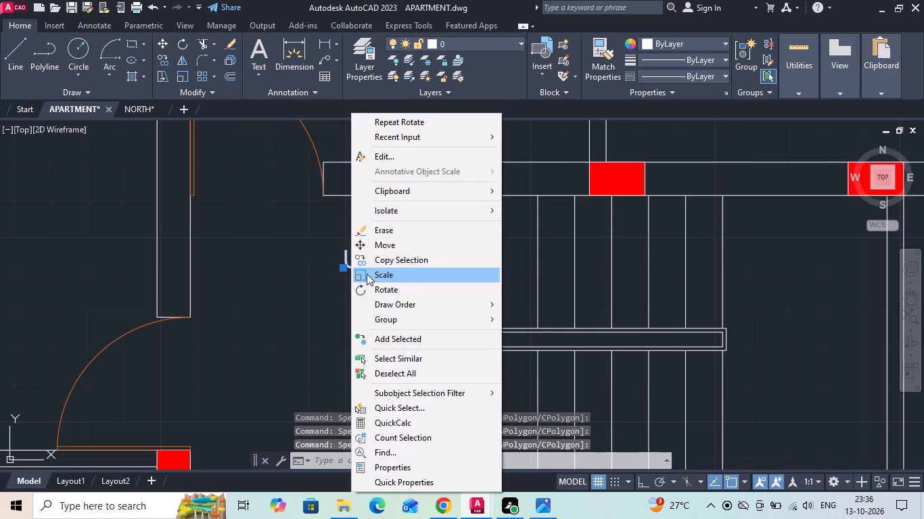
{"action": "scroll", "coordinate": [356, 266], "scroll_direction": "up", "scroll_amount": 2}
{"action": "left_click_drag", "start_coordinate": [348, 255], "coordinate": [350, 265]}
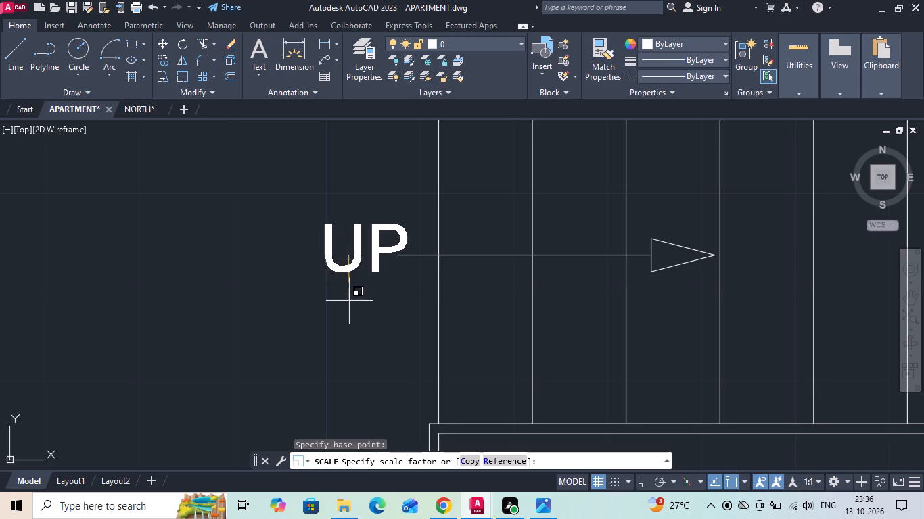
{"action": "left_click", "coordinate": [348, 297]}
Move the UP label slightly down so it is centred on the arrow line.
{"action": "left_click_drag", "start_coordinate": [373, 261], "coordinate": [367, 257]}
{"action": "left_click", "coordinate": [321, 234]}
{"action": "right_click", "coordinate": [321, 233]}
{"action": "left_click", "coordinate": [342, 250]}
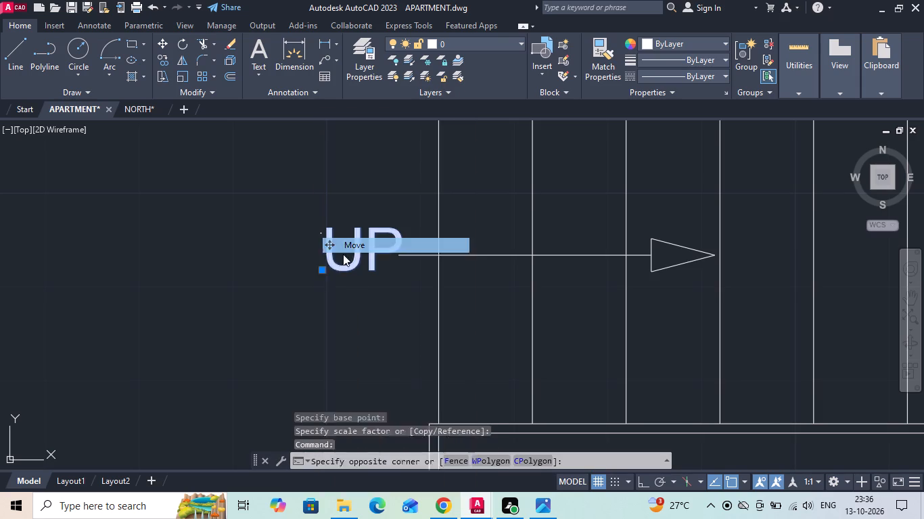
{"action": "left_click", "coordinate": [346, 297]}
{"action": "left_click", "coordinate": [346, 300]}
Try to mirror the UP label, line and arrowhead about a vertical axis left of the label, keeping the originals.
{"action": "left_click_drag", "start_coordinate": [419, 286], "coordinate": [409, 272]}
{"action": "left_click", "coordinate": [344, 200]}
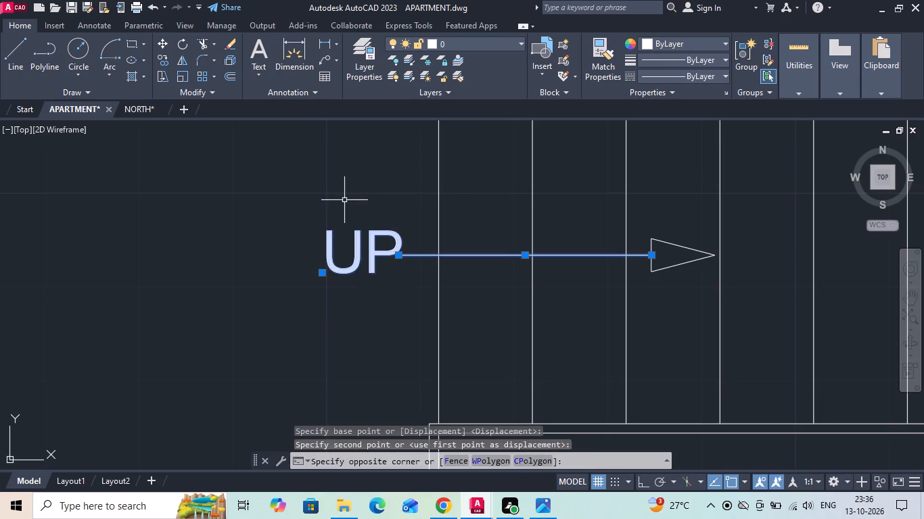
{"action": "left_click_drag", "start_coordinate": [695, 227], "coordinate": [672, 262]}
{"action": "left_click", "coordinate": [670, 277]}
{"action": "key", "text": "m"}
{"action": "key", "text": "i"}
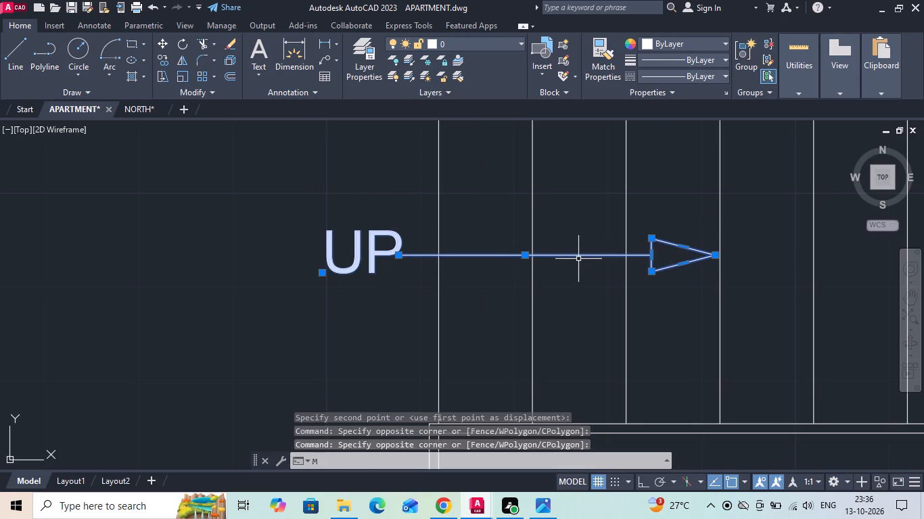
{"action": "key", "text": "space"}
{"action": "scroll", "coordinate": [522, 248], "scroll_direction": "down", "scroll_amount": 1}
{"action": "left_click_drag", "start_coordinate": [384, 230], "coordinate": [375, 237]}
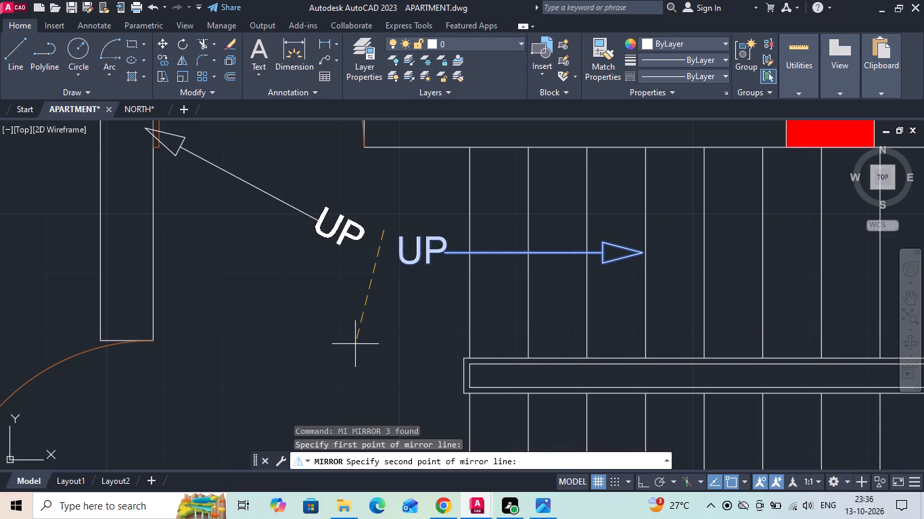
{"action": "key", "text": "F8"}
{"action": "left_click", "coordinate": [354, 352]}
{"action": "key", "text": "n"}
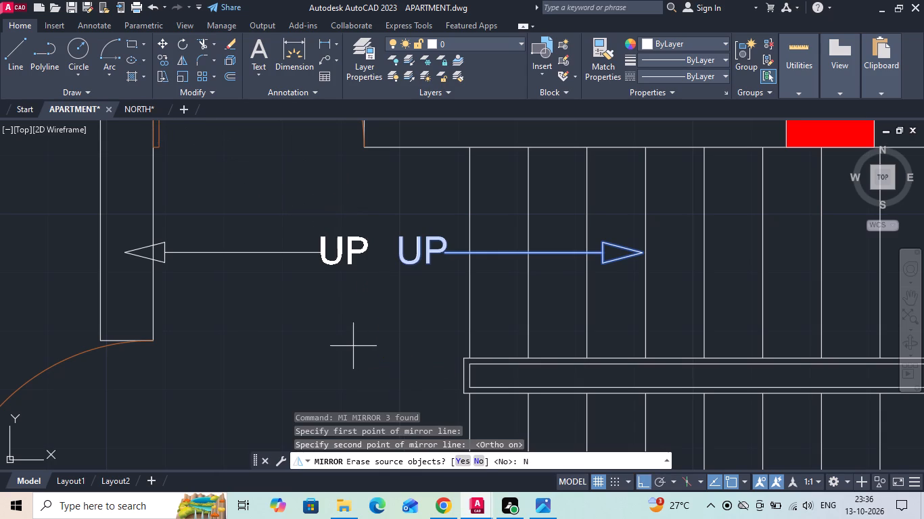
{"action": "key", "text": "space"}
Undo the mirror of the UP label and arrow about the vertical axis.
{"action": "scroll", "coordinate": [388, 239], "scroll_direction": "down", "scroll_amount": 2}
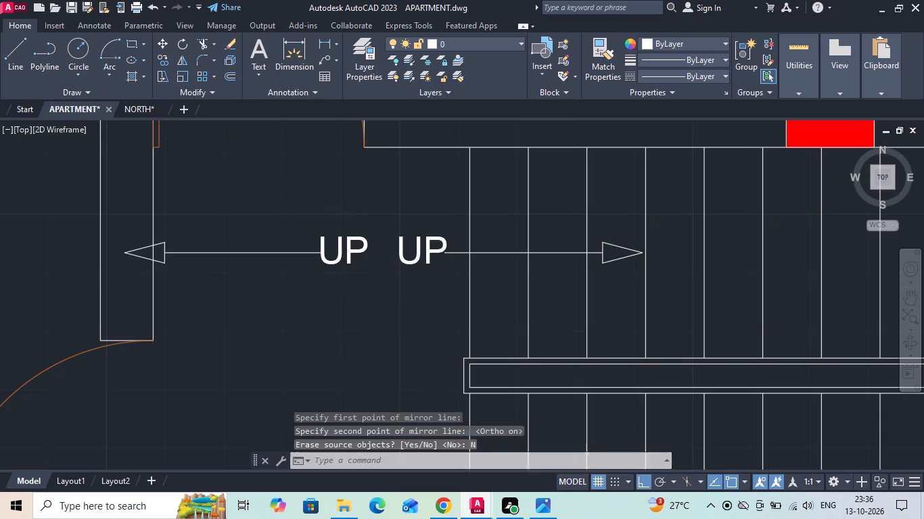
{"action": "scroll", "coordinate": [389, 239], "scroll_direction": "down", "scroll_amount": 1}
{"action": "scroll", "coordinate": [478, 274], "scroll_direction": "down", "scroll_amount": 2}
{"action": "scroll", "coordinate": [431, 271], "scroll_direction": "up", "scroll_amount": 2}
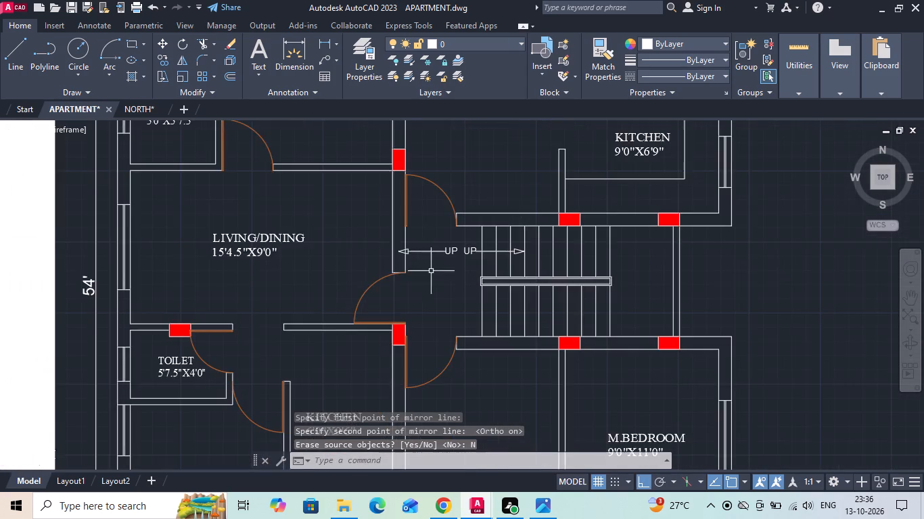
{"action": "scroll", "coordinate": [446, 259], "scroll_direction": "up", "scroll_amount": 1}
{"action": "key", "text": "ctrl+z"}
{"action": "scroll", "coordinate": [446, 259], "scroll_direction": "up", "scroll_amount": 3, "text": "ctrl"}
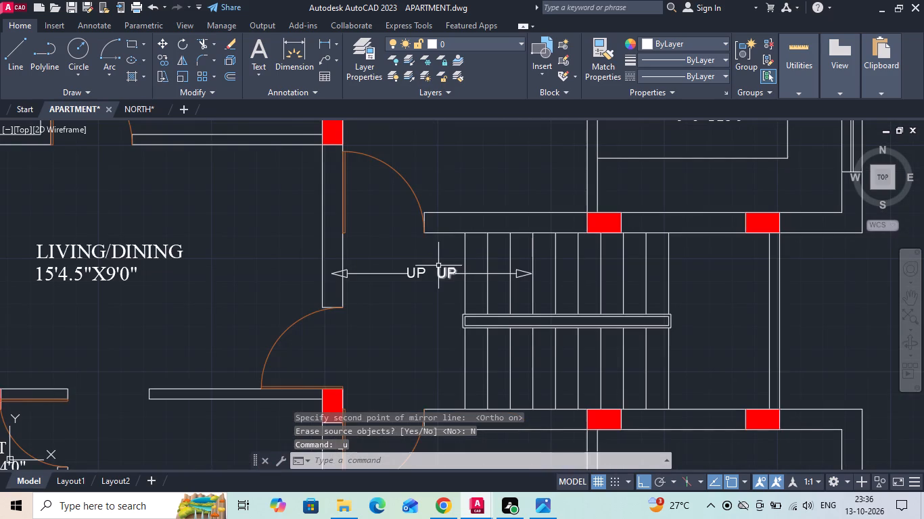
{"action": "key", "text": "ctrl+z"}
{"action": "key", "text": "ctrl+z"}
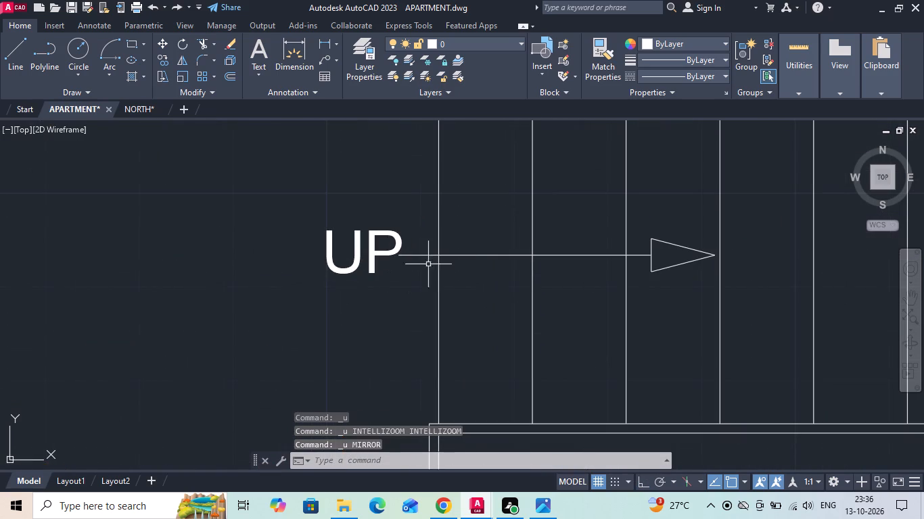
Mirror the UP label, line and arrowhead onto the lower flight about the handrail's horizontal centreline, keeping the originals.
{"action": "left_click_drag", "start_coordinate": [473, 227], "coordinate": [467, 270]}
{"action": "left_click", "coordinate": [466, 273]}
{"action": "left_click_drag", "start_coordinate": [414, 283], "coordinate": [376, 256]}
{"action": "left_click_drag", "start_coordinate": [352, 208], "coordinate": [354, 214]}
{"action": "left_click_drag", "start_coordinate": [685, 228], "coordinate": [674, 254]}
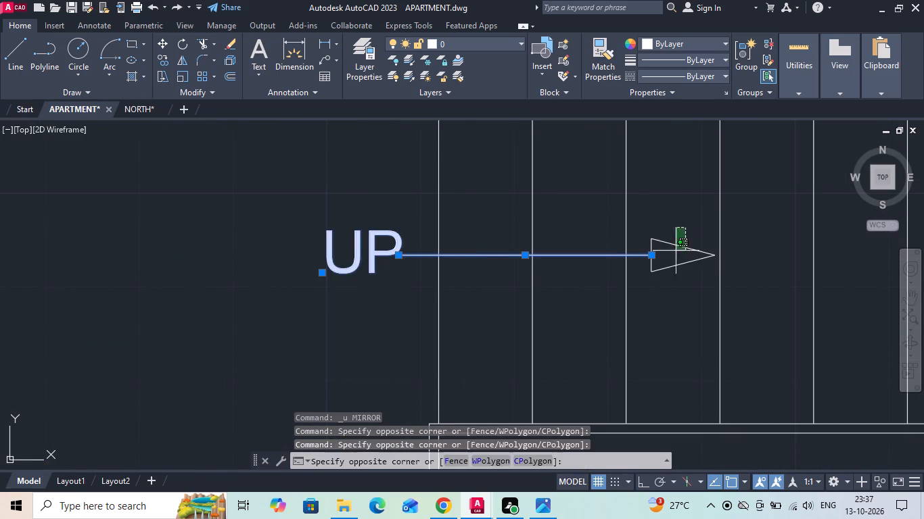
{"action": "left_click_drag", "start_coordinate": [674, 254], "coordinate": [668, 268]}
{"action": "left_click", "coordinate": [668, 270]}
{"action": "scroll", "coordinate": [501, 214], "scroll_direction": "down", "scroll_amount": 2}
{"action": "type", "text": "MI"}
{"action": "key", "text": "space"}
{"action": "scroll", "coordinate": [461, 313], "scroll_direction": "up", "scroll_amount": 2}
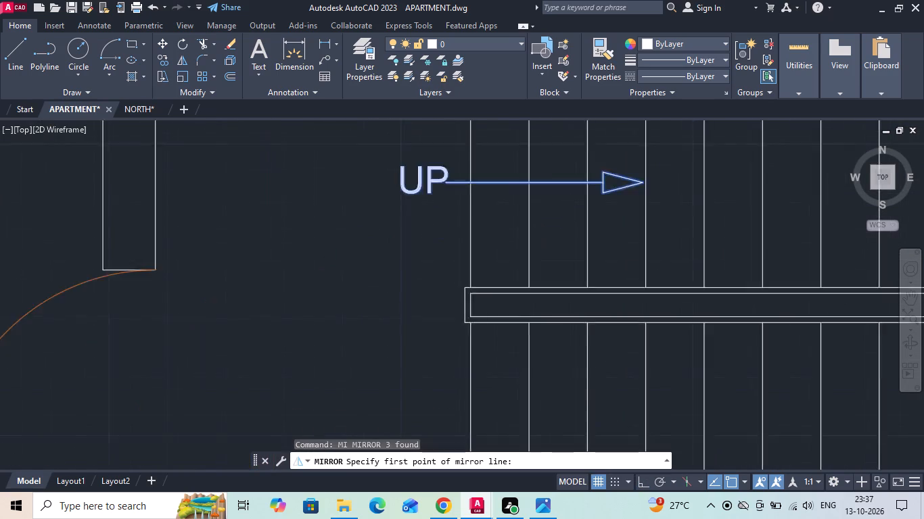
{"action": "left_click", "coordinate": [463, 303]}
{"action": "scroll", "coordinate": [463, 303], "scroll_direction": "down", "scroll_amount": 2}
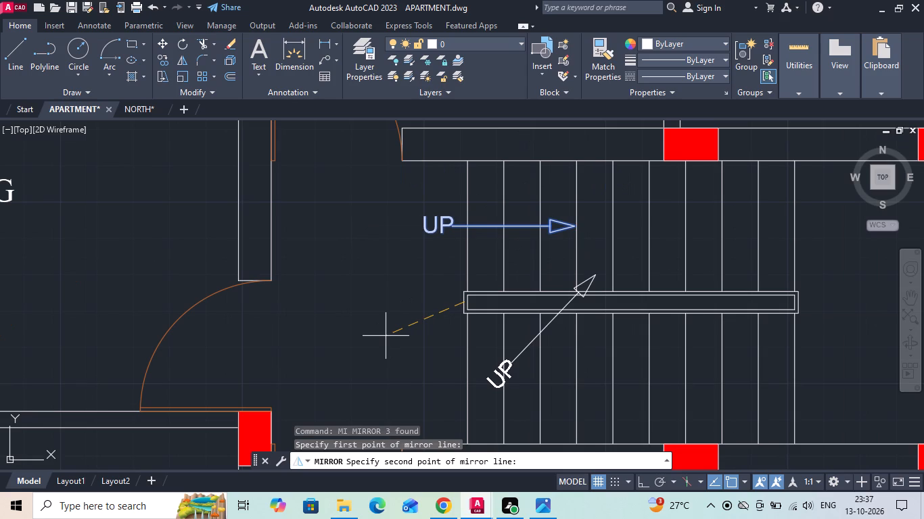
{"action": "key", "text": "F8"}
{"action": "left_click", "coordinate": [384, 336]}
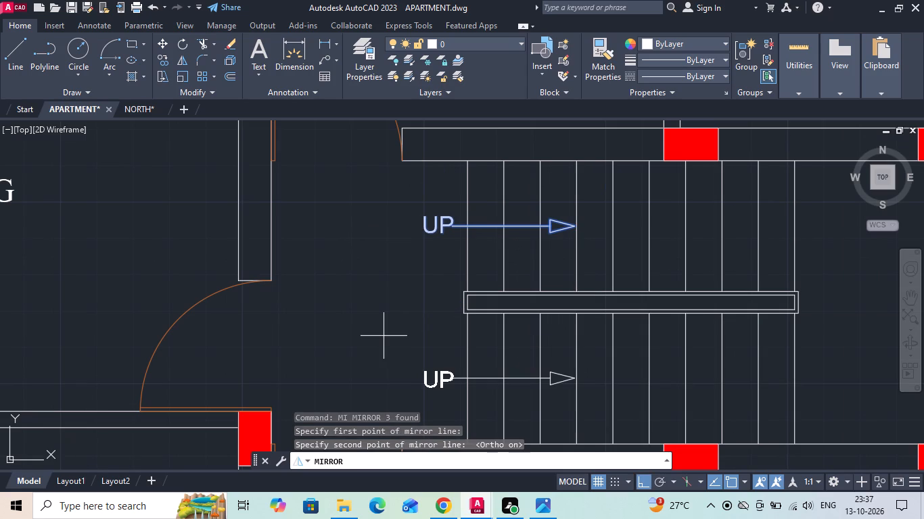
{"action": "key", "text": "n"}
{"action": "key", "text": "space"}
Change the lower flight's mirrored label text to DOWN.
{"action": "double_click", "coordinate": [446, 384]}
{"action": "middle_click_drag", "start_coordinate": [447, 382], "coordinate": [451, 378]}
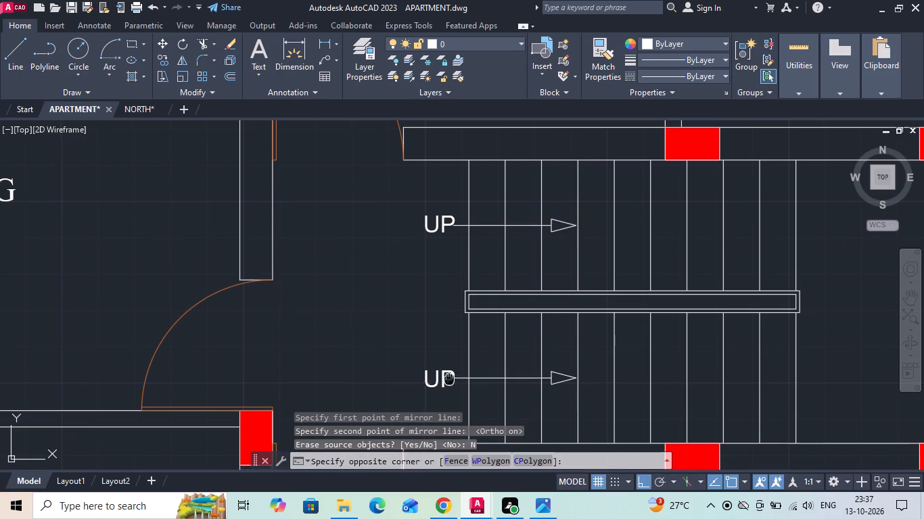
{"action": "middle_click_drag", "start_coordinate": [451, 378], "coordinate": [555, 259]}
{"action": "scroll", "coordinate": [555, 259], "scroll_direction": "up", "scroll_amount": 2}
{"action": "key", "text": "Escape"}
{"action": "double_click", "coordinate": [563, 241]}
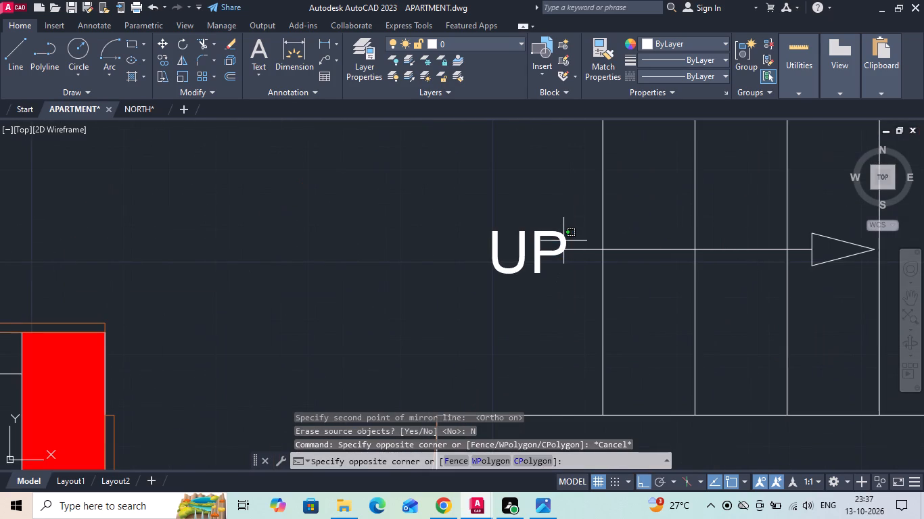
{"action": "left_click", "coordinate": [561, 240]}
{"action": "double_click", "coordinate": [555, 230]}
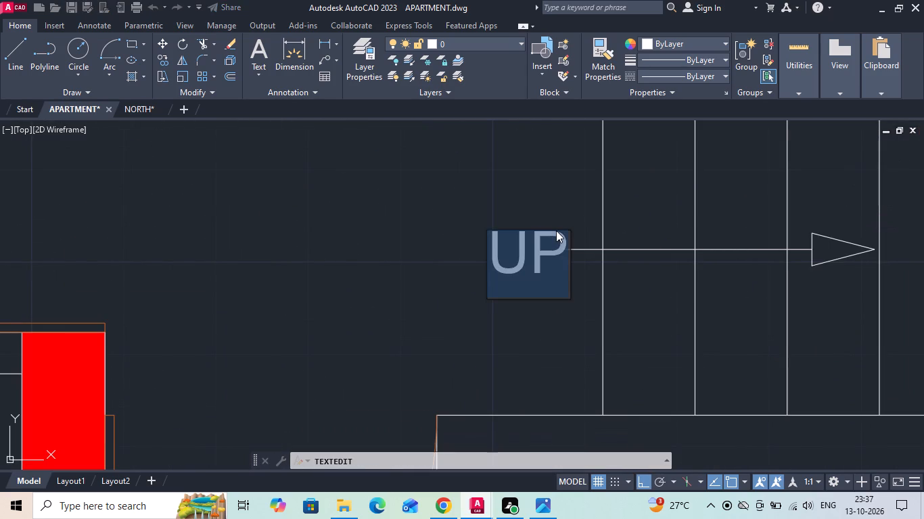
{"action": "key", "text": "BackSpace"}
{"action": "type", "text": "DOWN"}
{"action": "left_click", "coordinate": [405, 239]}
{"action": "left_click", "coordinate": [533, 245]}
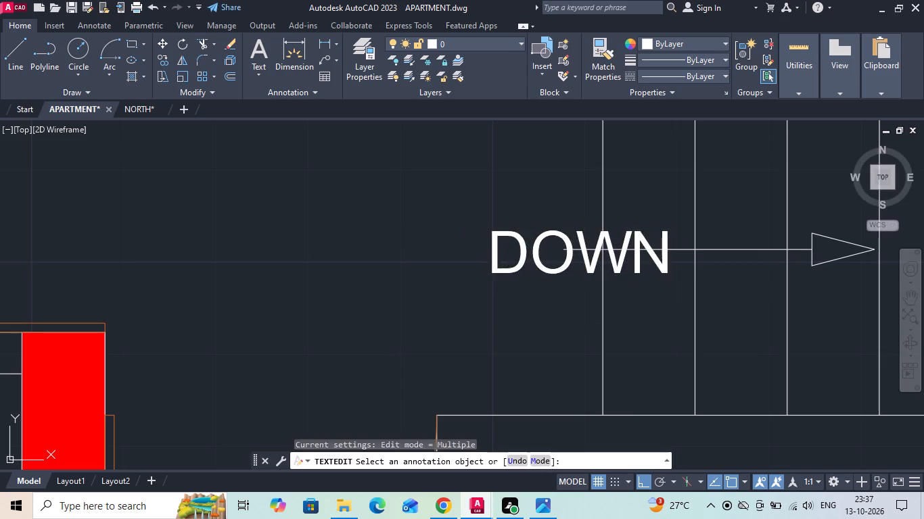
{"action": "key", "text": "Escape"}
{"action": "left_click", "coordinate": [526, 239]}
{"action": "key", "text": "Escape"}
{"action": "key", "text": "space"}
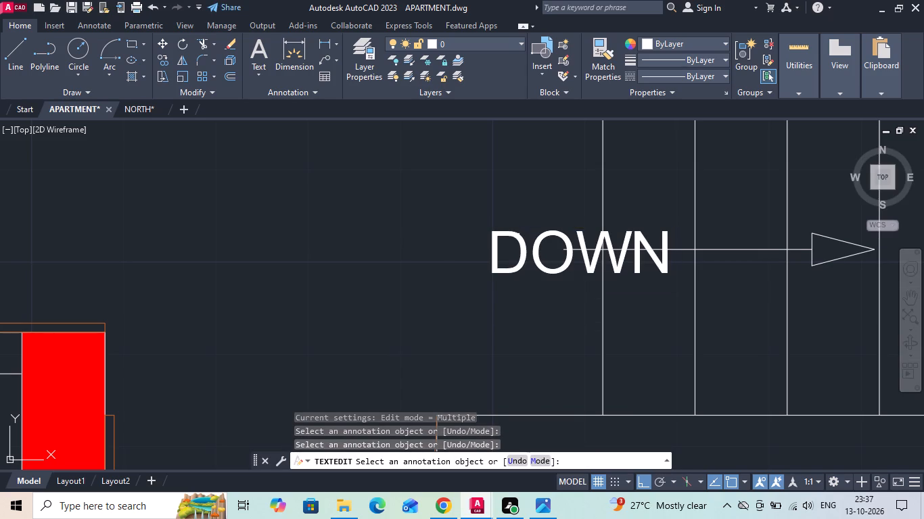
Move the DOWN label horizontally left so it ends where the lower flight's arrow line starts.
{"action": "left_click_drag", "start_coordinate": [511, 226], "coordinate": [454, 287]}
{"action": "left_click", "coordinate": [449, 290]}
{"action": "right_click", "coordinate": [449, 271]}
{"action": "left_click", "coordinate": [484, 247]}
{"action": "left_click_drag", "start_coordinate": [508, 335], "coordinate": [504, 339]}
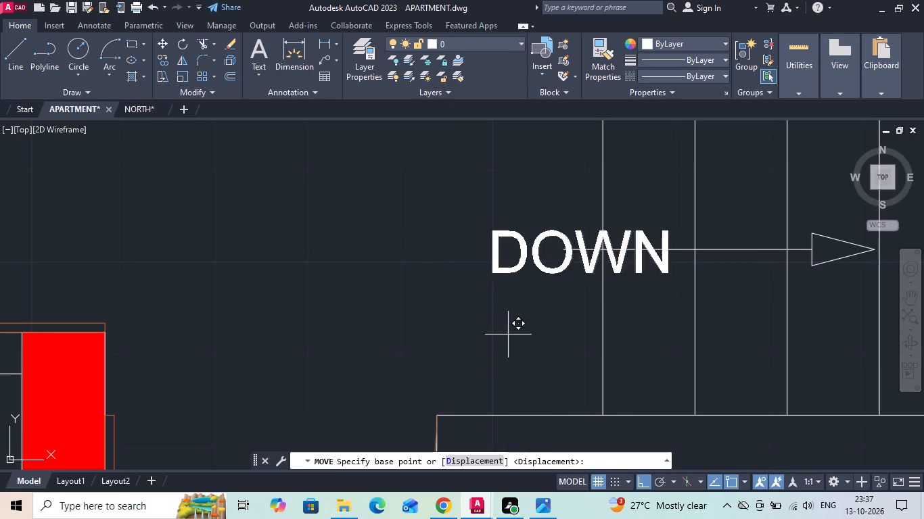
{"action": "left_click_drag", "start_coordinate": [504, 339], "coordinate": [496, 340]}
{"action": "left_click", "coordinate": [398, 341]}
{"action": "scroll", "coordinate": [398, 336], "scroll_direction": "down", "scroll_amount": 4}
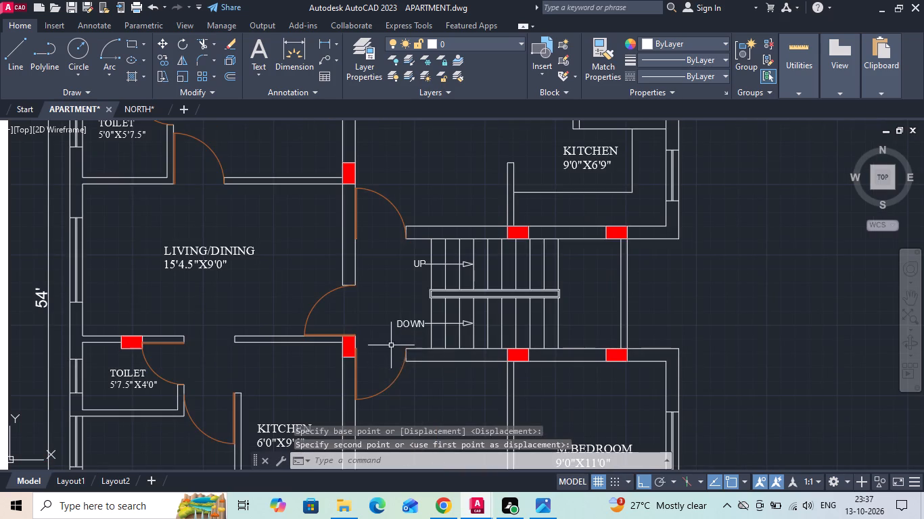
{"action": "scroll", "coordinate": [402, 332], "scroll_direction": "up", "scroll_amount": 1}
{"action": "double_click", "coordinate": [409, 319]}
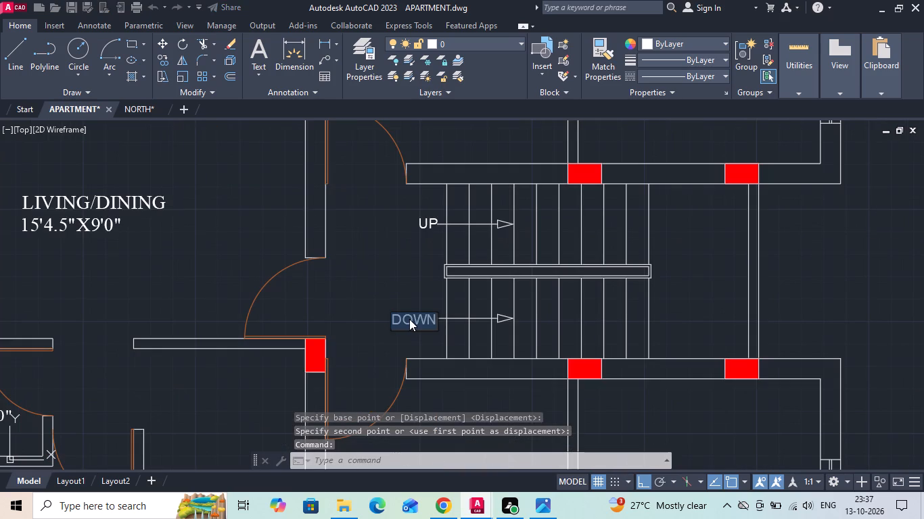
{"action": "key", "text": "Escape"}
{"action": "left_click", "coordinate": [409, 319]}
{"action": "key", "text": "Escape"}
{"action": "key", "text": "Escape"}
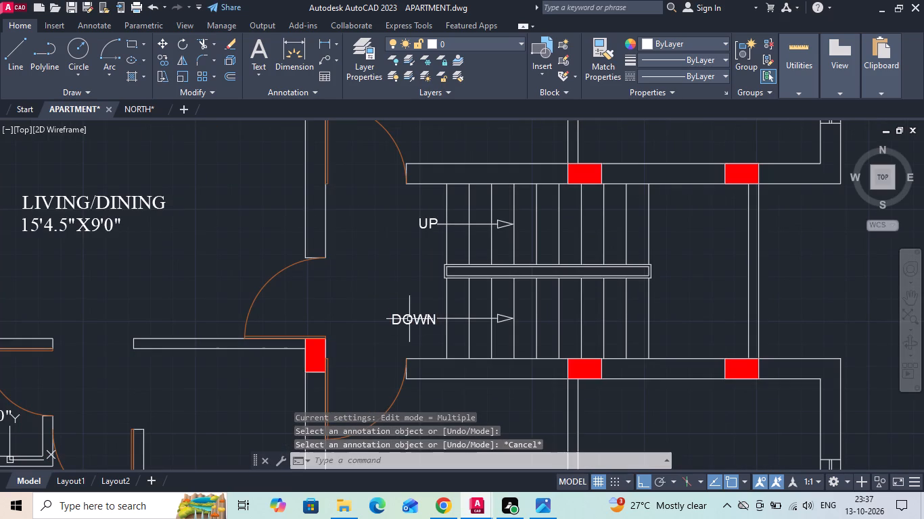
Scale the lower flight's DOWN label down to about two-thirds of its size, using a base point just below the text.
{"action": "left_click", "coordinate": [407, 314]}
{"action": "right_click", "coordinate": [407, 314]}
{"action": "left_click", "coordinate": [443, 274]}
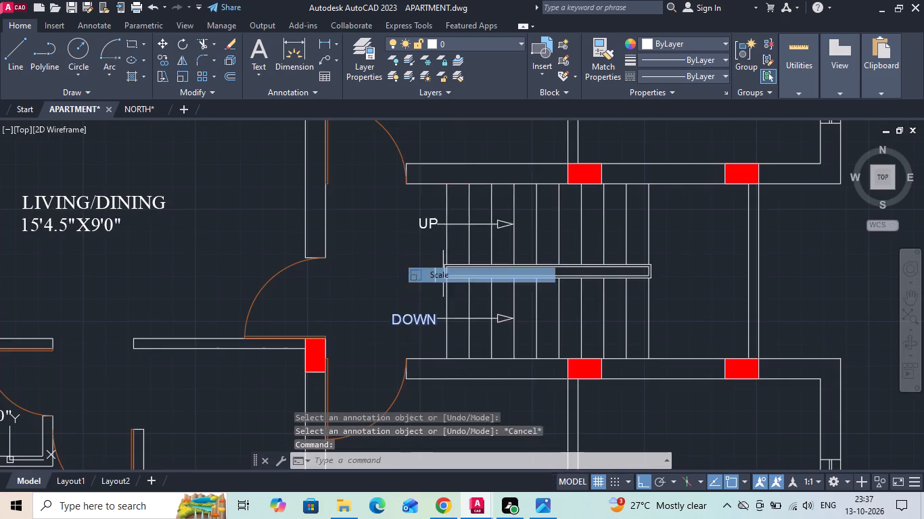
{"action": "scroll", "coordinate": [417, 320], "scroll_direction": "up", "scroll_amount": 2}
{"action": "left_click_drag", "start_coordinate": [411, 316], "coordinate": [409, 326]}
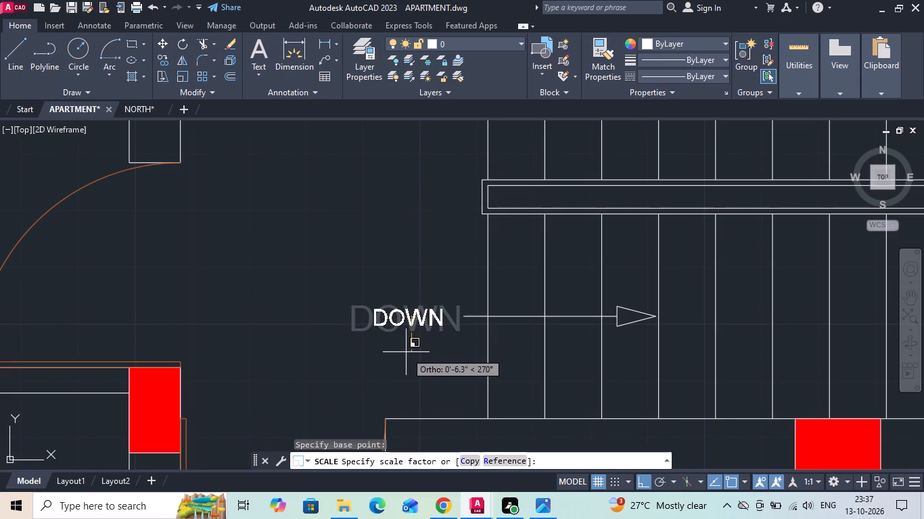
{"action": "left_click", "coordinate": [406, 352]}
Move the DOWN label horizontally so its text ends where the lower flight's arrow line starts.
{"action": "left_click", "coordinate": [415, 334]}
{"action": "left_click", "coordinate": [405, 305]}
{"action": "right_click", "coordinate": [403, 302]}
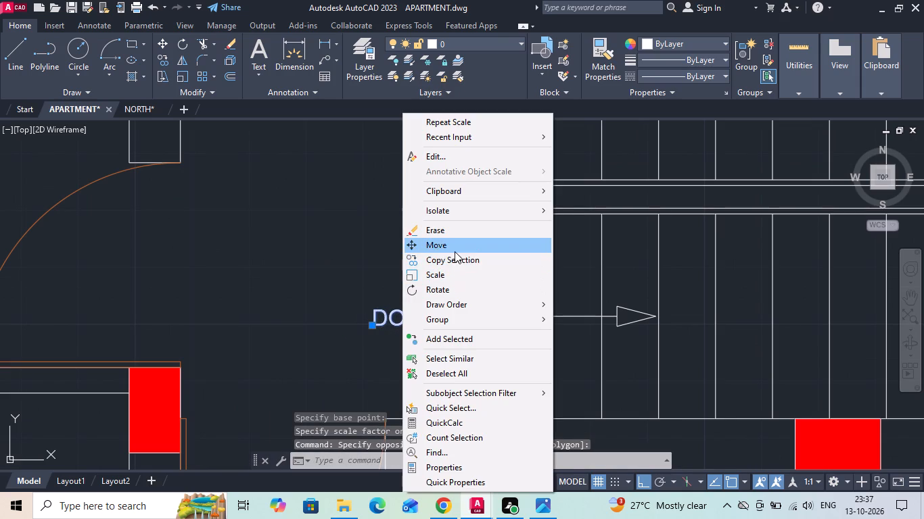
{"action": "left_click", "coordinate": [455, 249]}
{"action": "left_click", "coordinate": [411, 344]}
{"action": "left_click", "coordinate": [428, 353]}
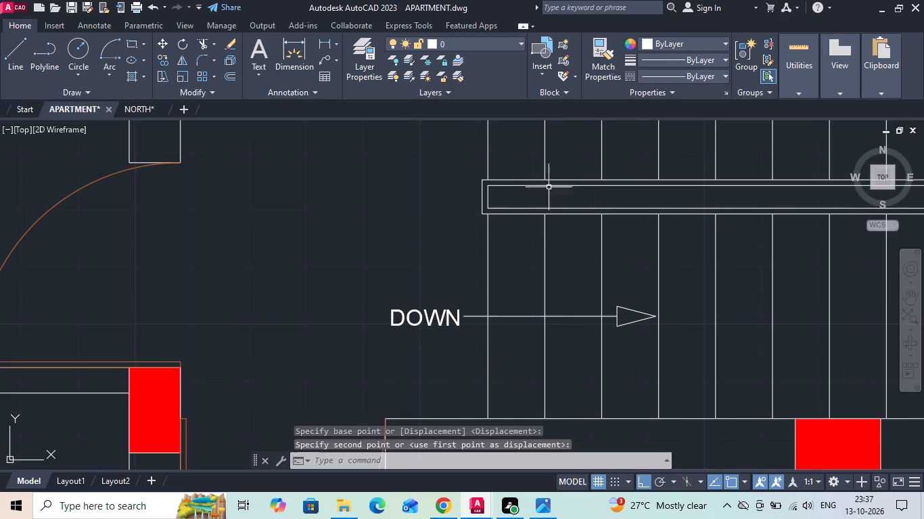
Match the properties of the DOWN label onto the UP label so both texts share the same size.
{"action": "left_click", "coordinate": [601, 61]}
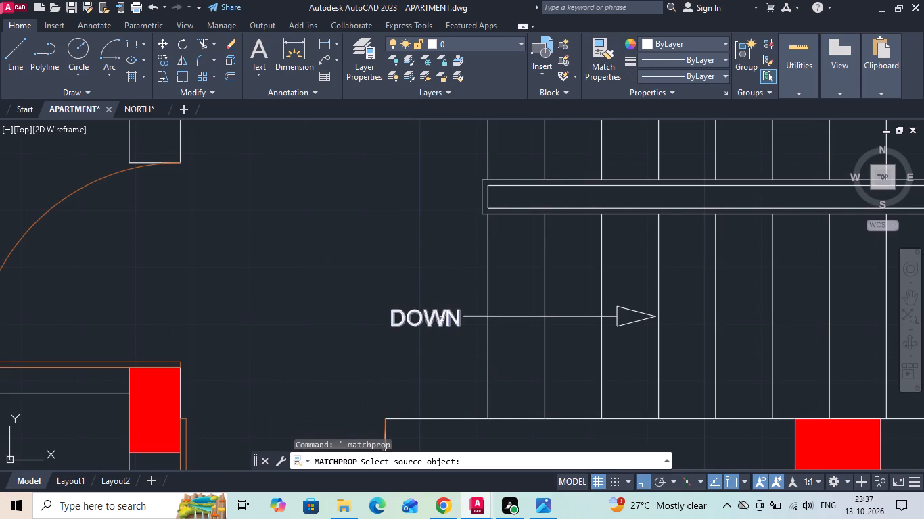
{"action": "left_click", "coordinate": [442, 323]}
{"action": "scroll", "coordinate": [440, 330], "scroll_direction": "down", "scroll_amount": 1}
{"action": "left_click_drag", "start_coordinate": [438, 202], "coordinate": [440, 196]}
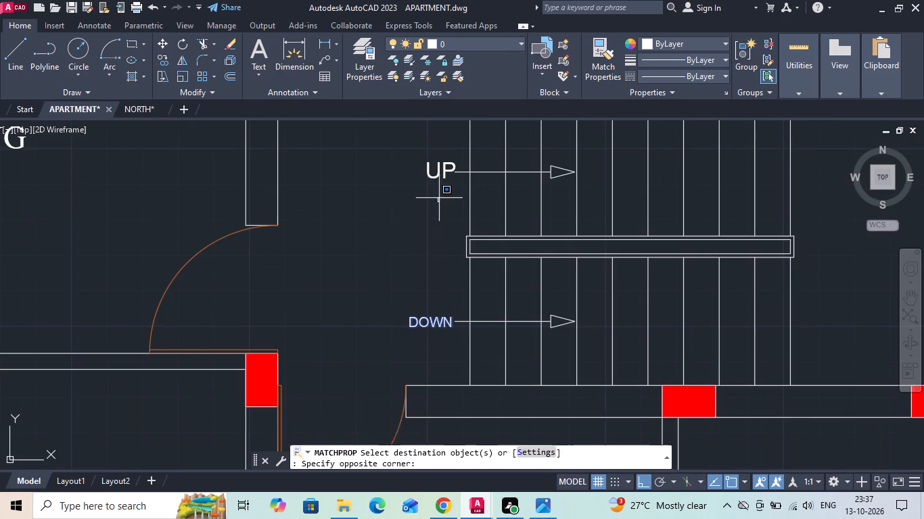
{"action": "left_click_drag", "start_coordinate": [440, 196], "coordinate": [441, 182]}
{"action": "left_click", "coordinate": [430, 147]}
{"action": "key", "text": "Escape"}
Move the UP label horizontally so it ends at the start of the upper flight's arrow line.
{"action": "left_click", "coordinate": [431, 175]}
{"action": "right_click", "coordinate": [431, 175]}
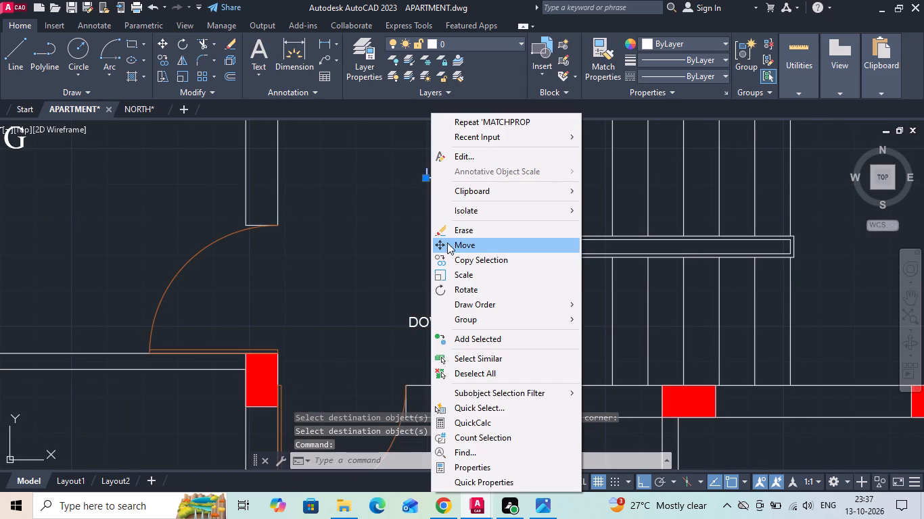
{"action": "left_click", "coordinate": [447, 245]}
{"action": "left_click", "coordinate": [418, 244]}
{"action": "left_click", "coordinate": [425, 245]}
Change the lower flight's label text from DOWN to DN.
{"action": "scroll", "coordinate": [558, 259], "scroll_direction": "down", "scroll_amount": 2}
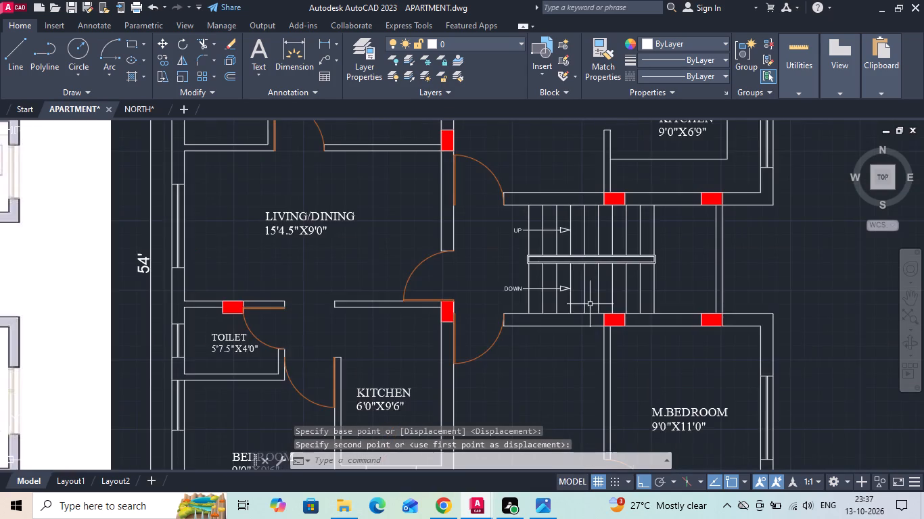
{"action": "scroll", "coordinate": [592, 309], "scroll_direction": "down", "scroll_amount": 1}
{"action": "scroll", "coordinate": [580, 314], "scroll_direction": "up", "scroll_amount": 3}
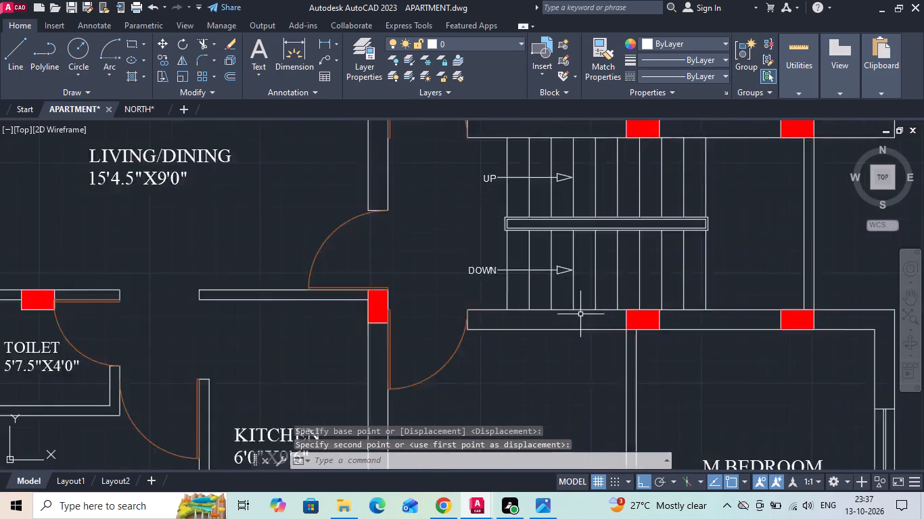
{"action": "scroll", "coordinate": [432, 255], "scroll_direction": "up", "scroll_amount": 1}
{"action": "double_click", "coordinate": [424, 238]}
{"action": "scroll", "coordinate": [431, 232], "scroll_direction": "up", "scroll_amount": 2}
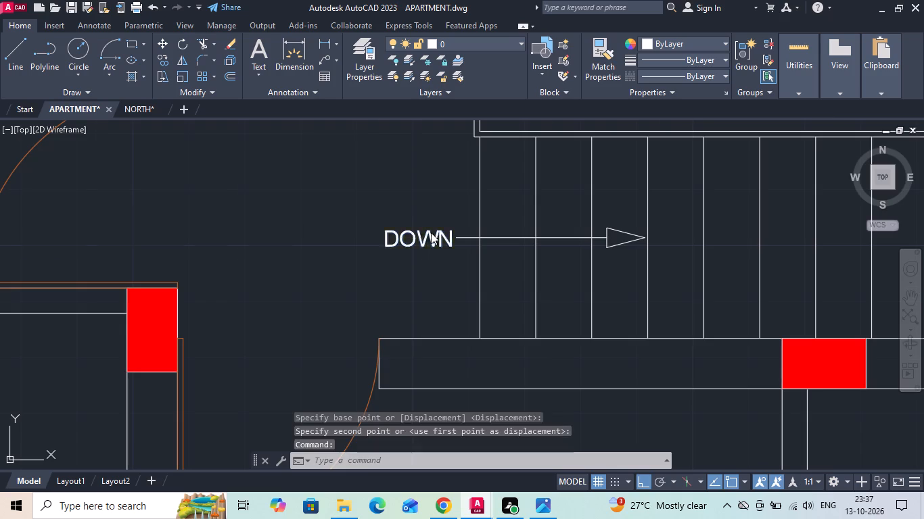
{"action": "left_click", "coordinate": [437, 249]}
{"action": "key", "text": "BackSpace"}
{"action": "key", "text": "BackSpace"}
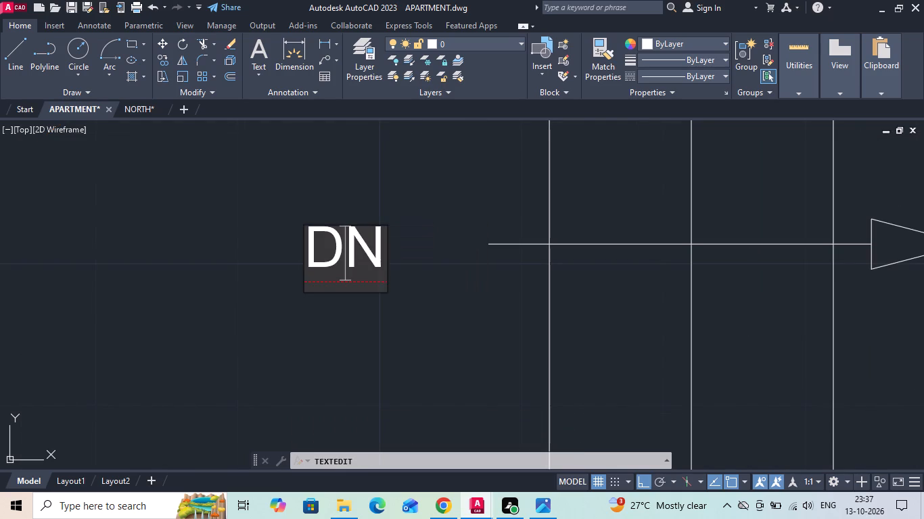
{"action": "left_click", "coordinate": [405, 320]}
{"action": "left_click_drag", "start_coordinate": [406, 340], "coordinate": [396, 330]}
{"action": "left_click", "coordinate": [300, 237]}
{"action": "key", "text": "Escape"}
Move the DN label horizontally to the start of the lower flight's arrow line and save the drawing.
{"action": "left_click_drag", "start_coordinate": [432, 214], "coordinate": [358, 283]}
{"action": "left_click", "coordinate": [353, 287]}
{"action": "right_click", "coordinate": [348, 279]}
{"action": "left_click", "coordinate": [373, 250]}
{"action": "left_click_drag", "start_coordinate": [383, 353], "coordinate": [389, 355]}
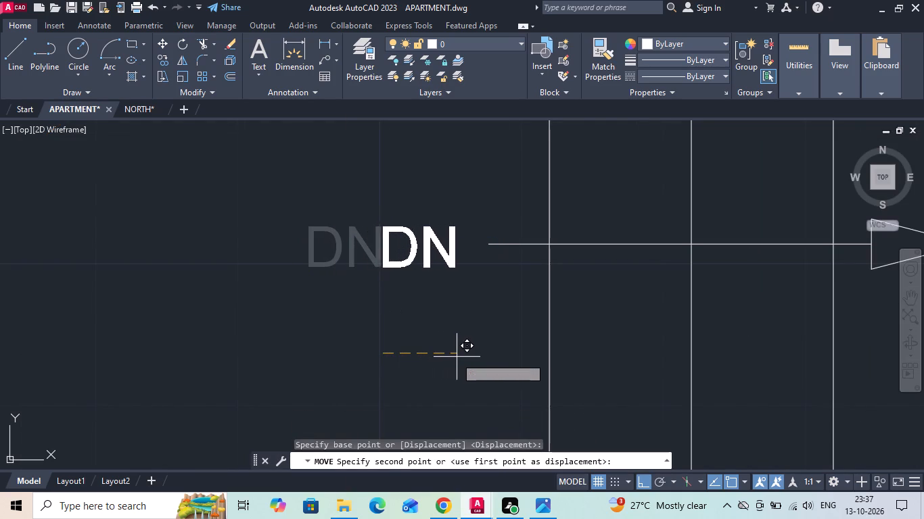
{"action": "left_click", "coordinate": [482, 359]}
{"action": "key", "text": "ctrl+s"}
Copy the red column above the 5'7.5"X4'0" toilet straight up onto the bottom wall of the 5'0"X5'7.5" toilet.
{"action": "scroll", "coordinate": [476, 357], "scroll_direction": "down", "scroll_amount": 2}
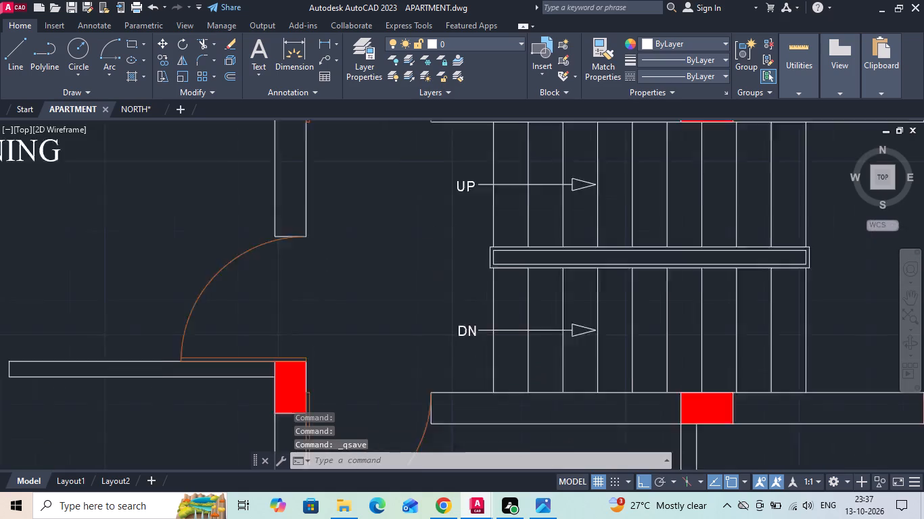
{"action": "scroll", "coordinate": [473, 357], "scroll_direction": "down", "scroll_amount": 4}
{"action": "scroll", "coordinate": [547, 289], "scroll_direction": "down", "scroll_amount": 1}
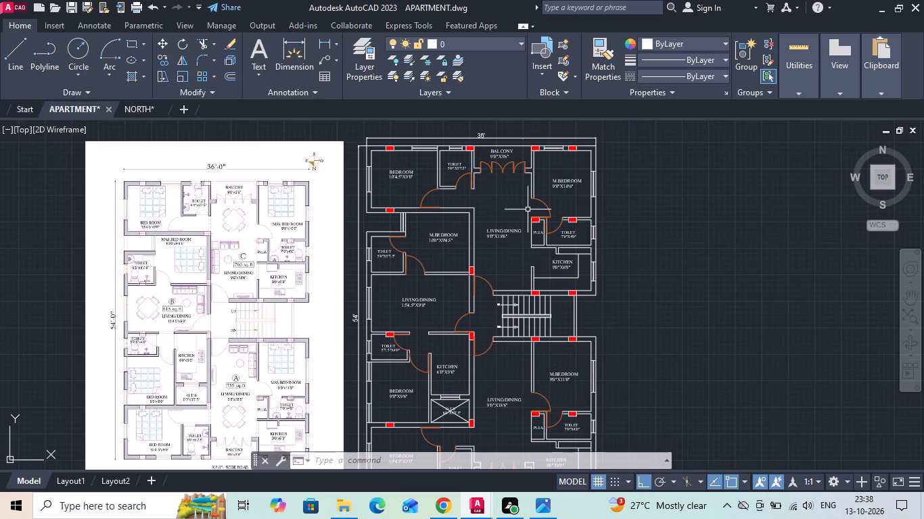
{"action": "scroll", "coordinate": [430, 335], "scroll_direction": "up", "scroll_amount": 2}
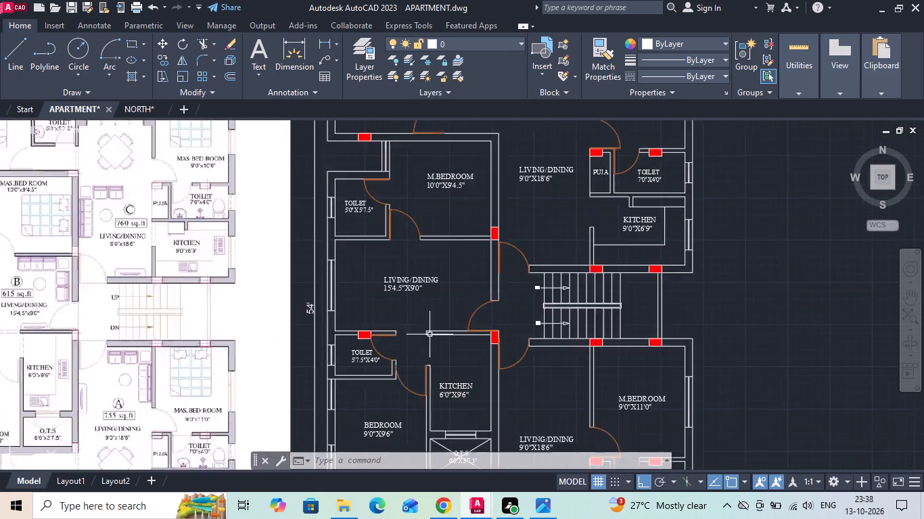
{"action": "scroll", "coordinate": [430, 335], "scroll_direction": "up", "scroll_amount": 1}
{"action": "scroll", "coordinate": [234, 355], "scroll_direction": "up", "scroll_amount": 2}
{"action": "left_click_drag", "start_coordinate": [280, 360], "coordinate": [277, 349]}
{"action": "left_click", "coordinate": [262, 326]}
{"action": "right_click", "coordinate": [260, 326]}
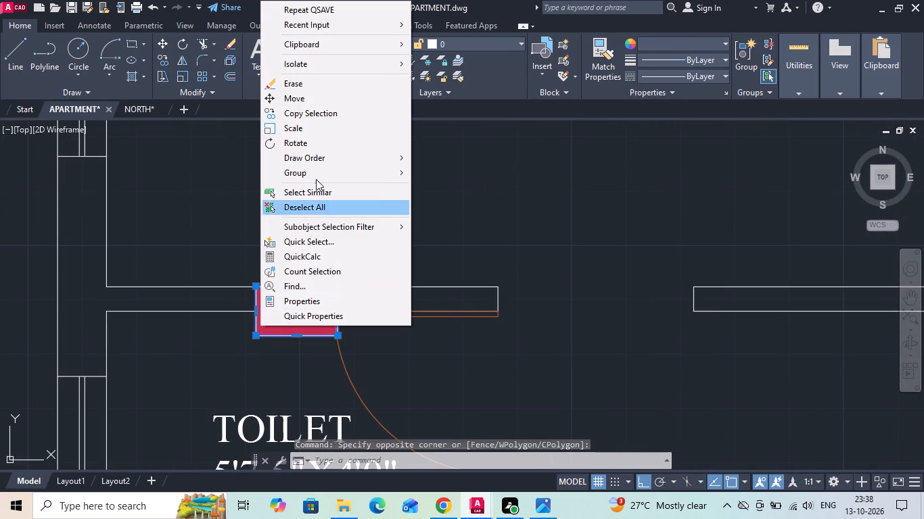
{"action": "left_click", "coordinate": [325, 117]}
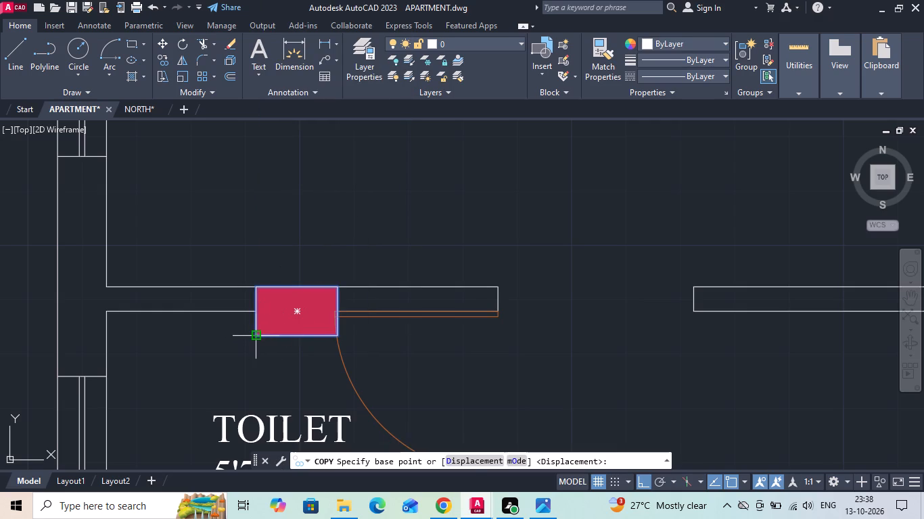
{"action": "left_click", "coordinate": [254, 334]}
{"action": "scroll", "coordinate": [260, 341], "scroll_direction": "down", "scroll_amount": 3}
{"action": "middle_click_drag", "start_coordinate": [269, 207], "coordinate": [271, 345]}
{"action": "scroll", "coordinate": [271, 349], "scroll_direction": "down", "scroll_amount": 1}
{"action": "scroll", "coordinate": [264, 262], "scroll_direction": "up", "scroll_amount": 3}
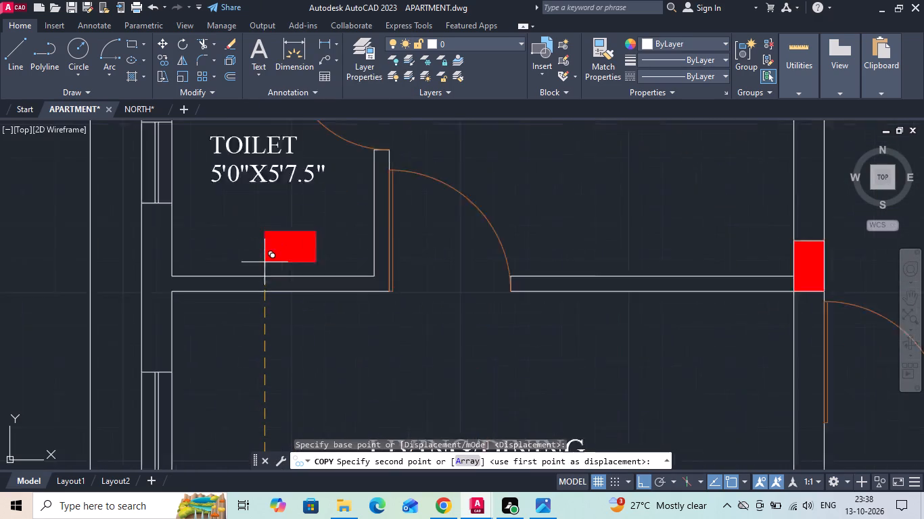
{"action": "left_click", "coordinate": [264, 310]}
{"action": "scroll", "coordinate": [263, 324], "scroll_direction": "down", "scroll_amount": 3}
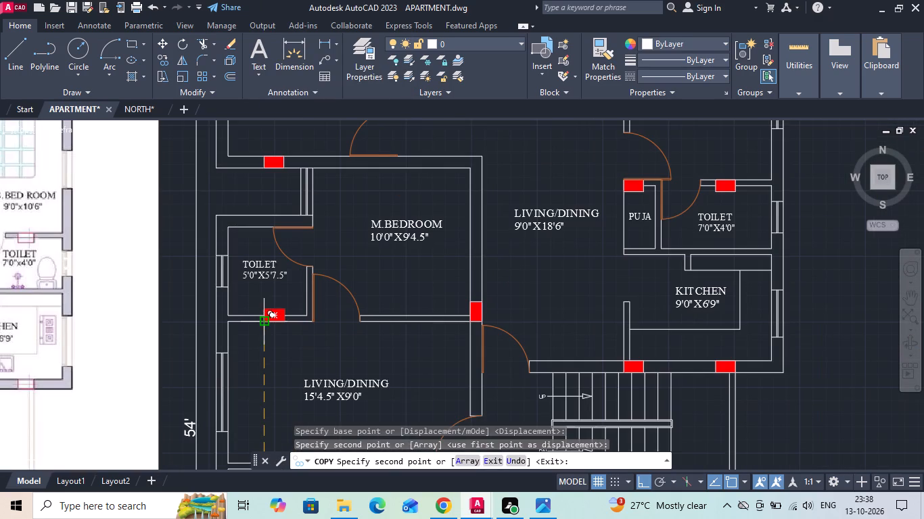
{"action": "key", "text": "Escape"}
Copy the red column in the wall between the upper 10'4.5"X9'0" bedroom and M.BEDROOM to that wall's east corner.
{"action": "scroll", "coordinate": [330, 235], "scroll_direction": "down", "scroll_amount": 2}
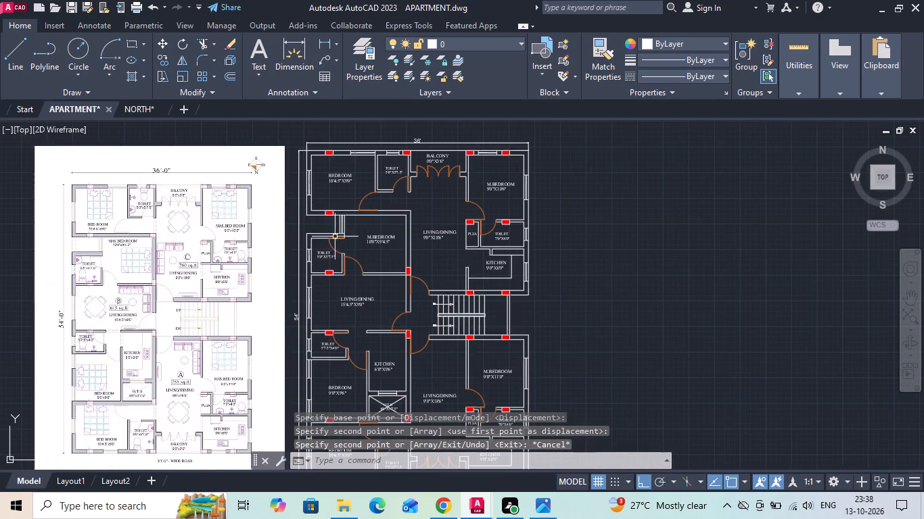
{"action": "scroll", "coordinate": [302, 216], "scroll_direction": "up", "scroll_amount": 3}
{"action": "left_click", "coordinate": [421, 219]}
{"action": "left_click", "coordinate": [407, 214]}
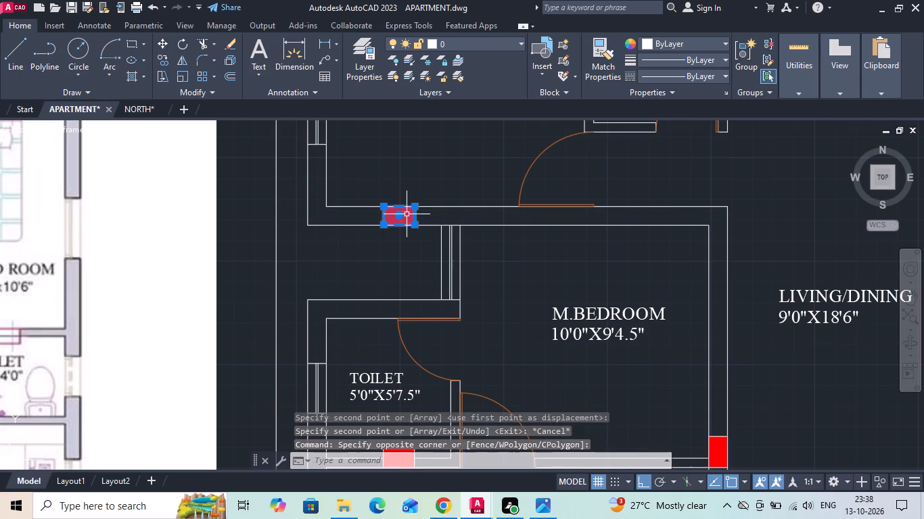
{"action": "right_click", "coordinate": [407, 214]}
{"action": "left_click", "coordinate": [440, 279]}
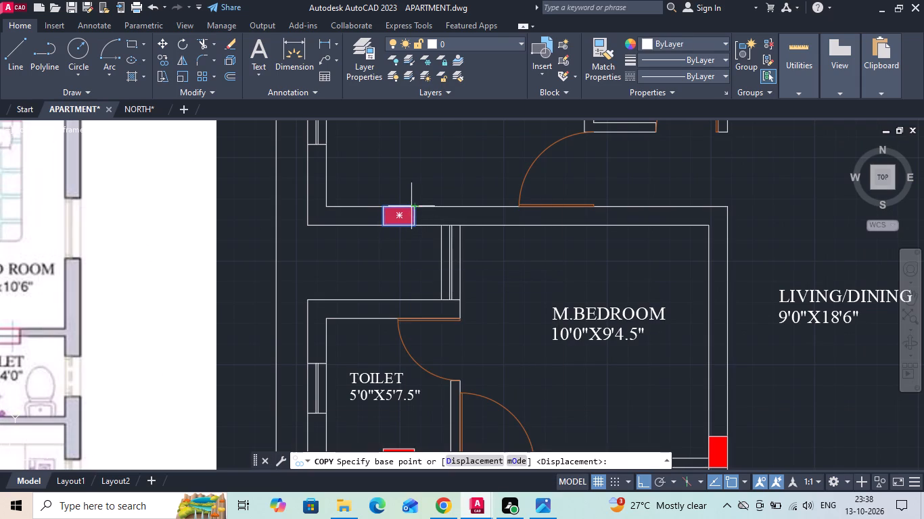
{"action": "scroll", "coordinate": [415, 205], "scroll_direction": "up", "scroll_amount": 3}
{"action": "left_click", "coordinate": [402, 218]}
{"action": "scroll", "coordinate": [373, 239], "scroll_direction": "down", "scroll_amount": 3}
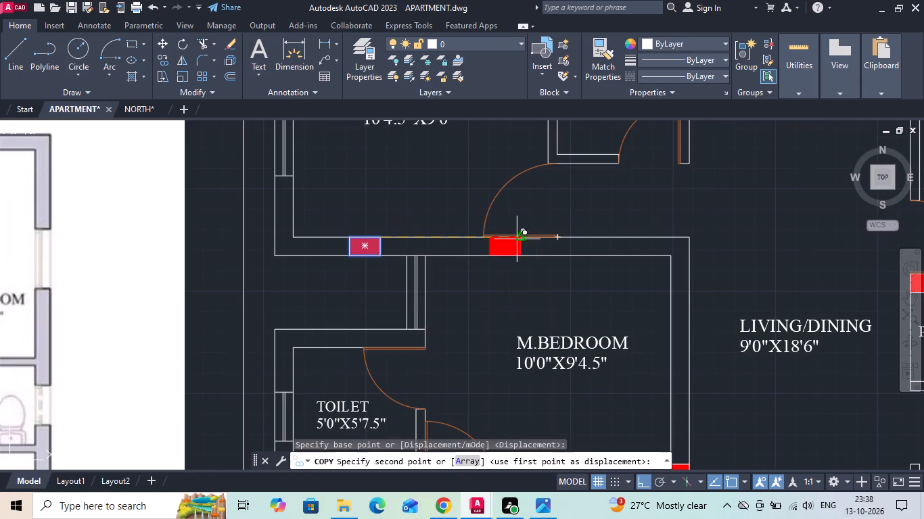
{"action": "left_click", "coordinate": [690, 238]}
{"action": "scroll", "coordinate": [446, 267], "scroll_direction": "down", "scroll_amount": 4}
{"action": "key", "text": "Escape"}
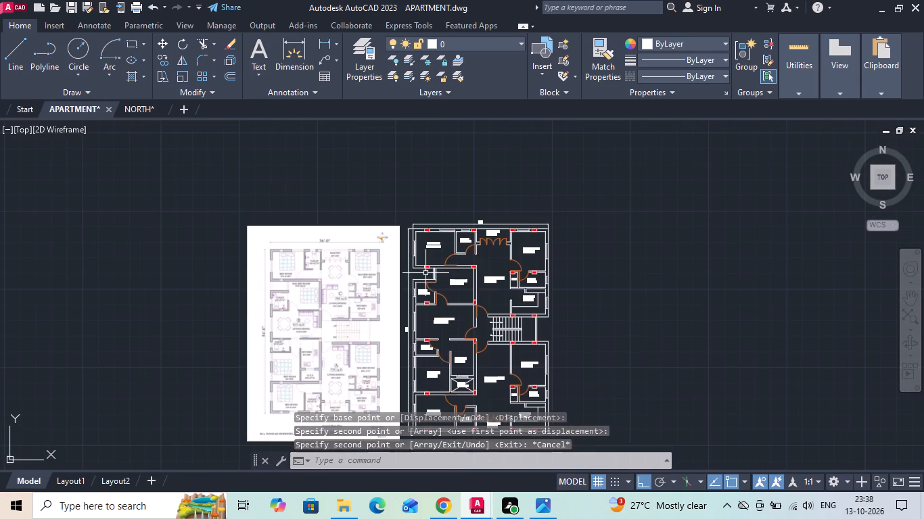
Compare the whole floor plan with the reference image and save the drawing.
{"action": "scroll", "coordinate": [457, 245], "scroll_direction": "up", "scroll_amount": 2}
{"action": "middle_click_drag", "start_coordinate": [458, 241], "coordinate": [493, 210]}
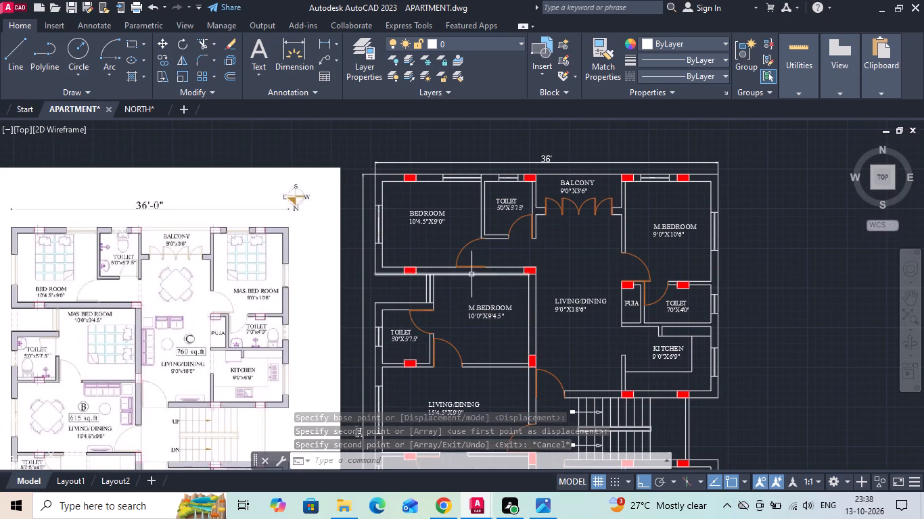
{"action": "middle_click_drag", "start_coordinate": [509, 287], "coordinate": [539, 249]}
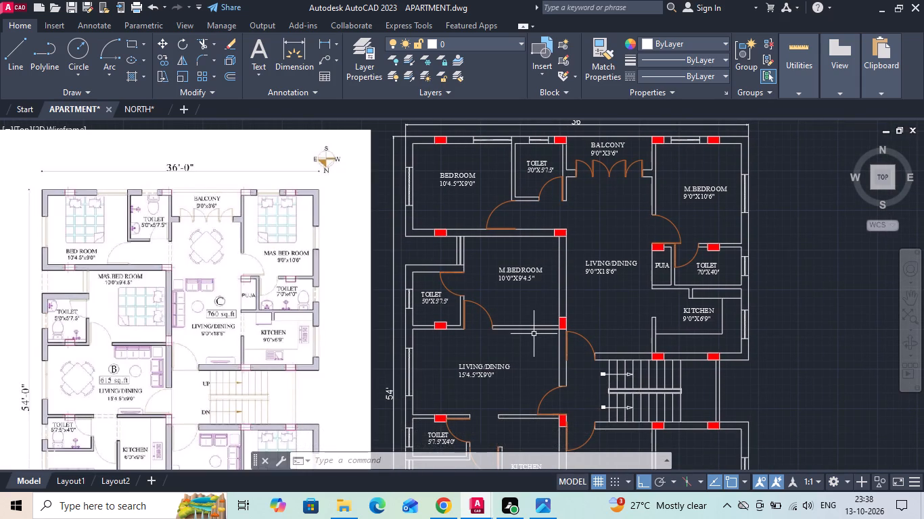
{"action": "middle_click_drag", "start_coordinate": [540, 336], "coordinate": [618, 223]}
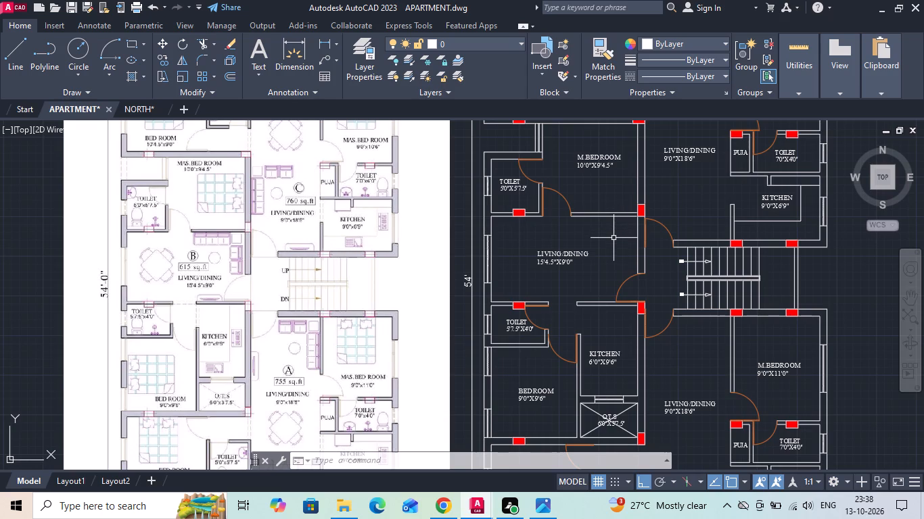
{"action": "middle_click_drag", "start_coordinate": [594, 307], "coordinate": [593, 237]}
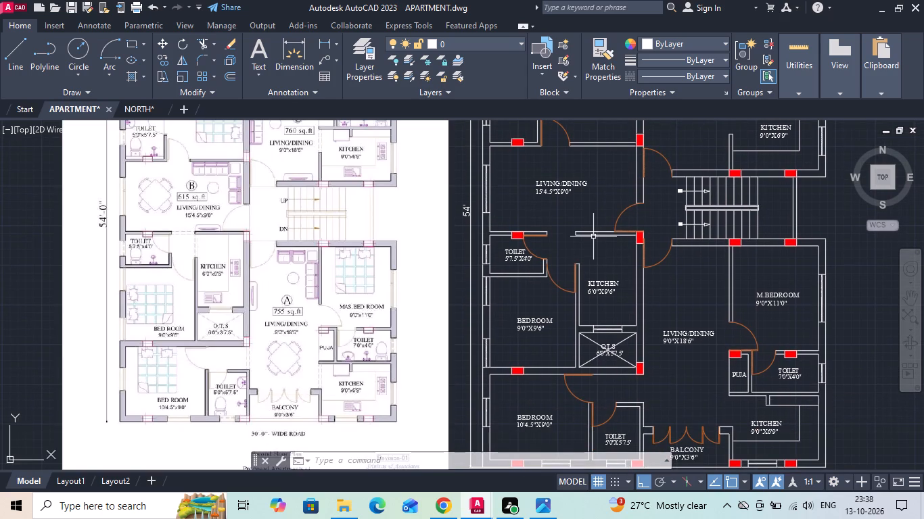
{"action": "middle_click_drag", "start_coordinate": [591, 314], "coordinate": [599, 273]}
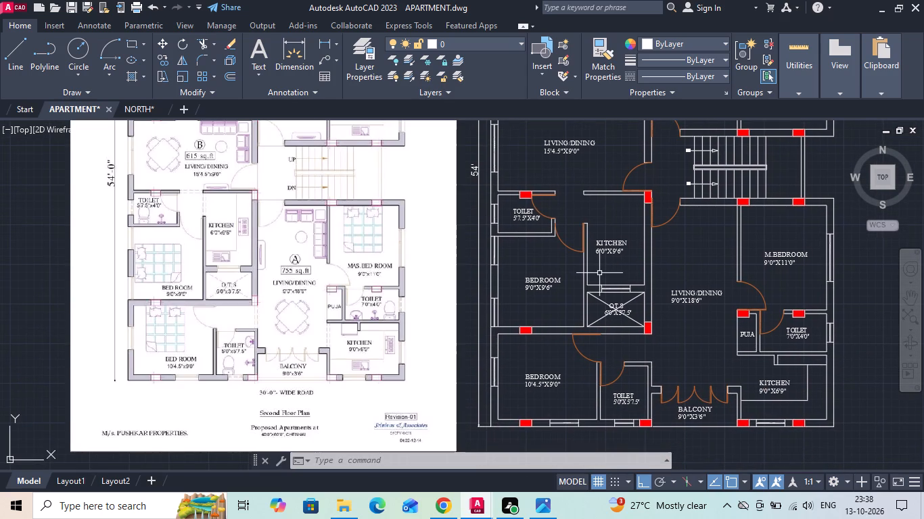
{"action": "key", "text": "ctrl+s"}
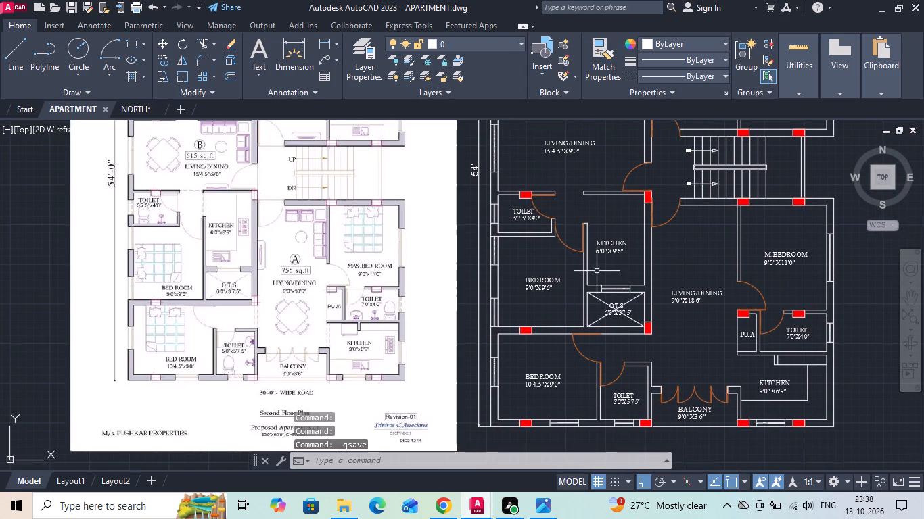
Start a solid hatch in grey 199,200,202 and fill the walls around the 9'0"X9'6" bedroom and the lower 10'4.5"X9'0" bedroom.
{"action": "type", "text": "H"}
{"action": "key", "text": "space"}
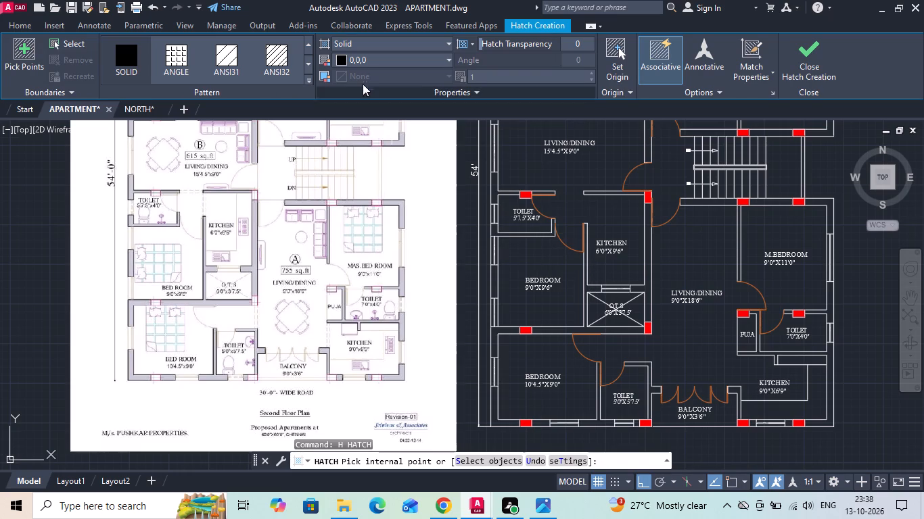
{"action": "left_click", "coordinate": [142, 59]}
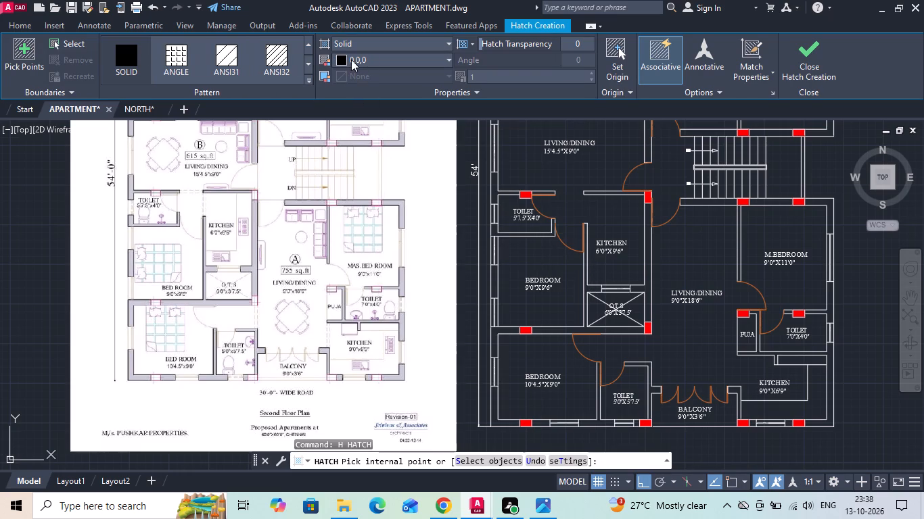
{"action": "left_click", "coordinate": [338, 55]}
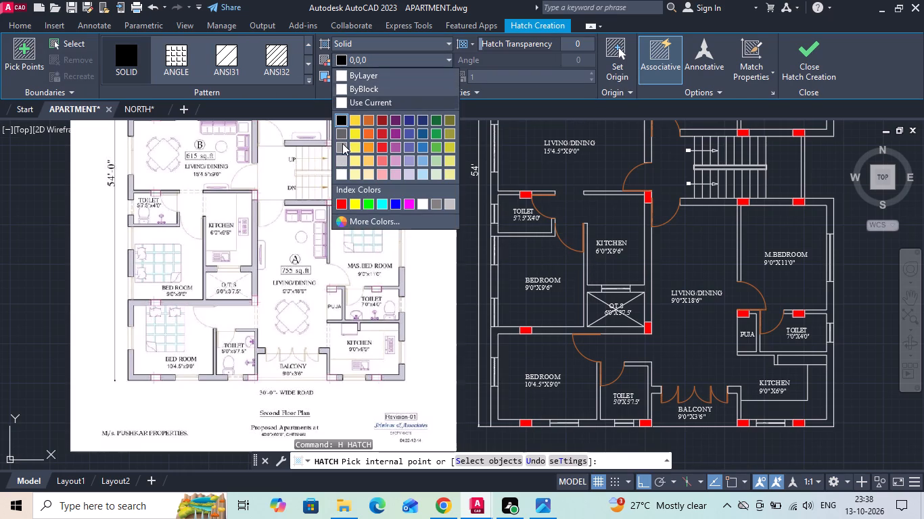
{"action": "left_click", "coordinate": [340, 157]}
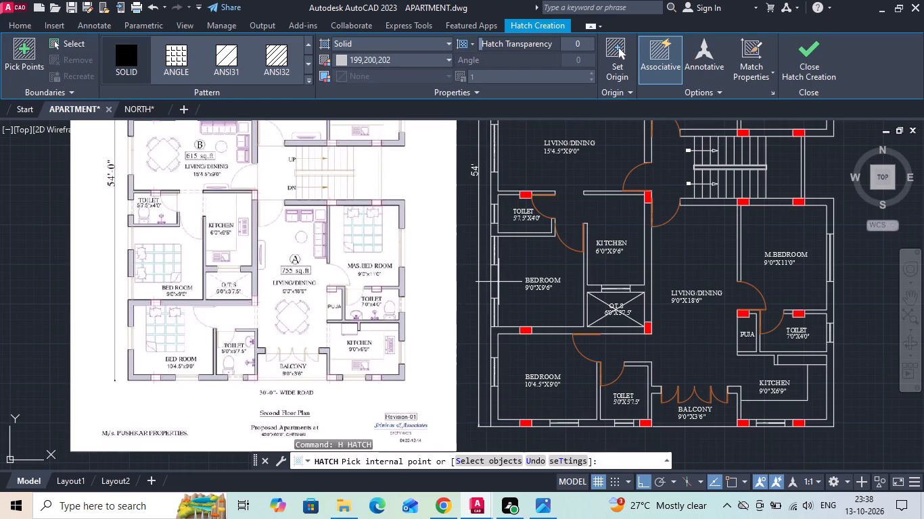
{"action": "left_click", "coordinate": [496, 283]}
{"action": "left_click", "coordinate": [498, 331]}
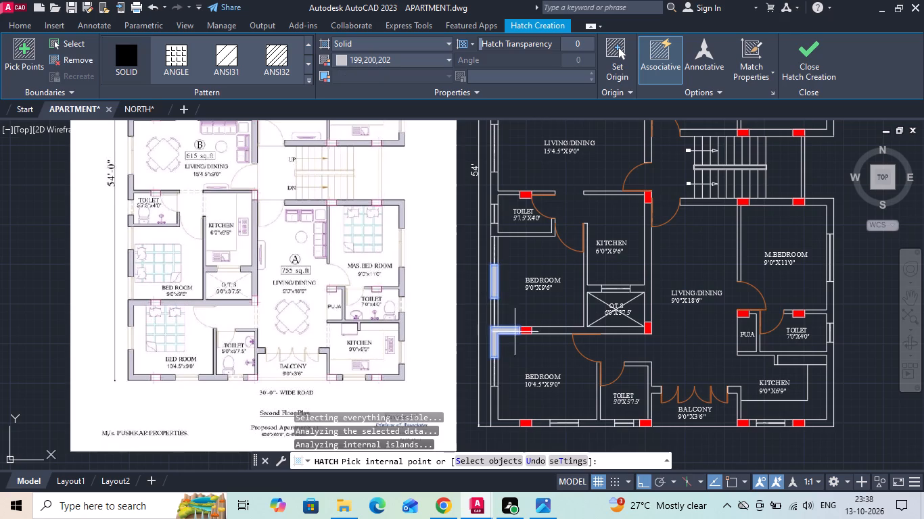
{"action": "left_click", "coordinate": [545, 332]}
{"action": "left_click", "coordinate": [494, 410]}
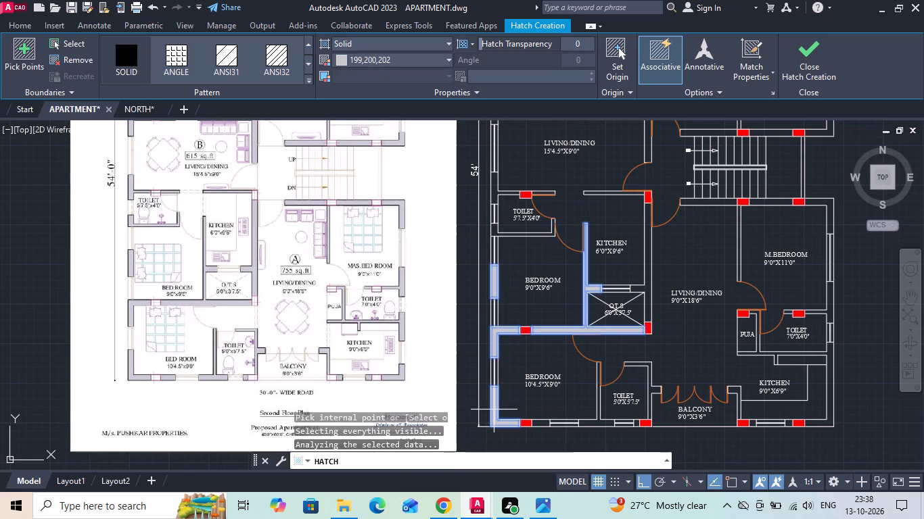
{"action": "left_click", "coordinate": [542, 421]}
{"action": "left_click", "coordinate": [585, 425]}
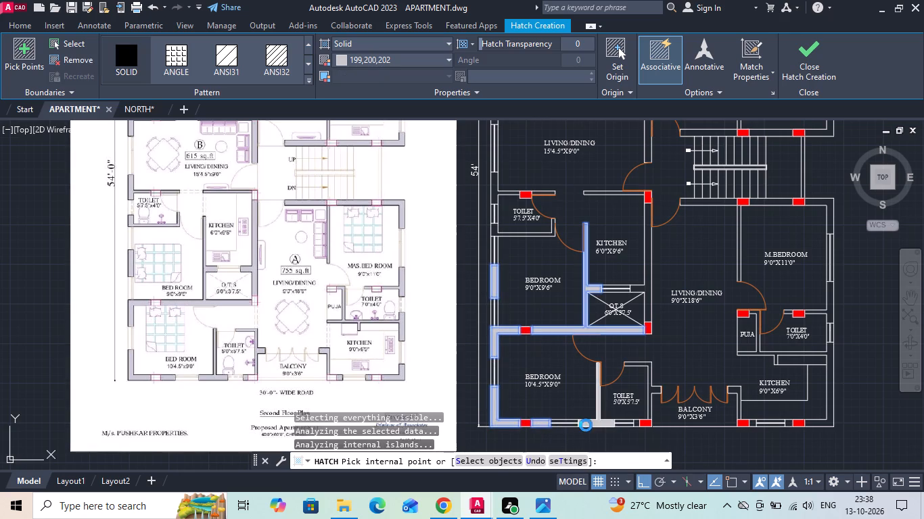
Fill the walls of the lower 5'0"X5'7.5" toilet, the lower balcony sides and the lower 9'0"X6'9" kitchen with the grey hatch.
{"action": "left_click", "coordinate": [652, 387]}
{"action": "scroll", "coordinate": [640, 420], "scroll_direction": "up", "scroll_amount": 2}
{"action": "left_click", "coordinate": [624, 427]}
{"action": "middle_click_drag", "start_coordinate": [630, 407], "coordinate": [275, 354]}
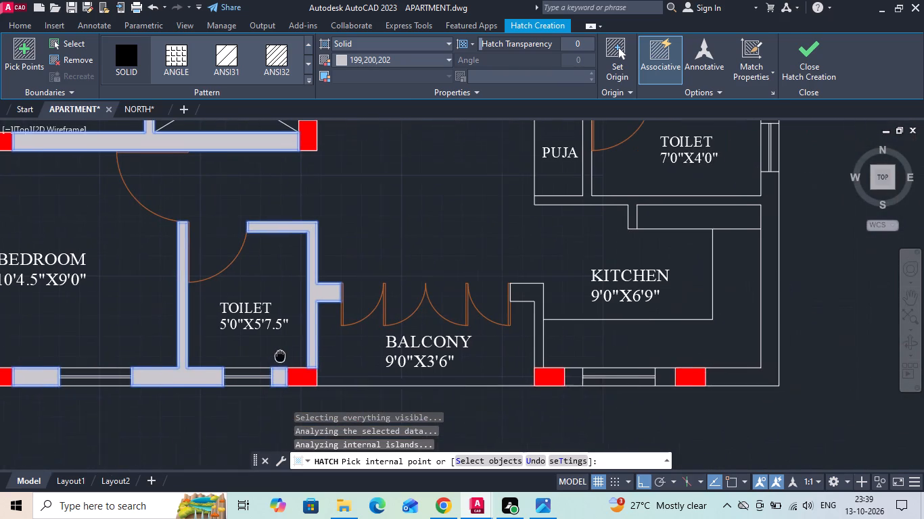
{"action": "middle_click_drag", "start_coordinate": [275, 354], "coordinate": [273, 354]}
{"action": "left_click", "coordinate": [530, 307]}
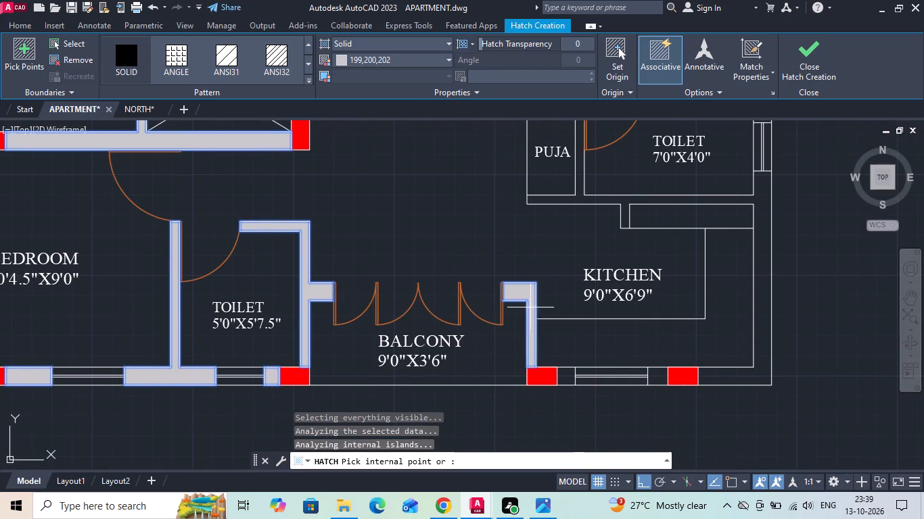
{"action": "left_click", "coordinate": [569, 380]}
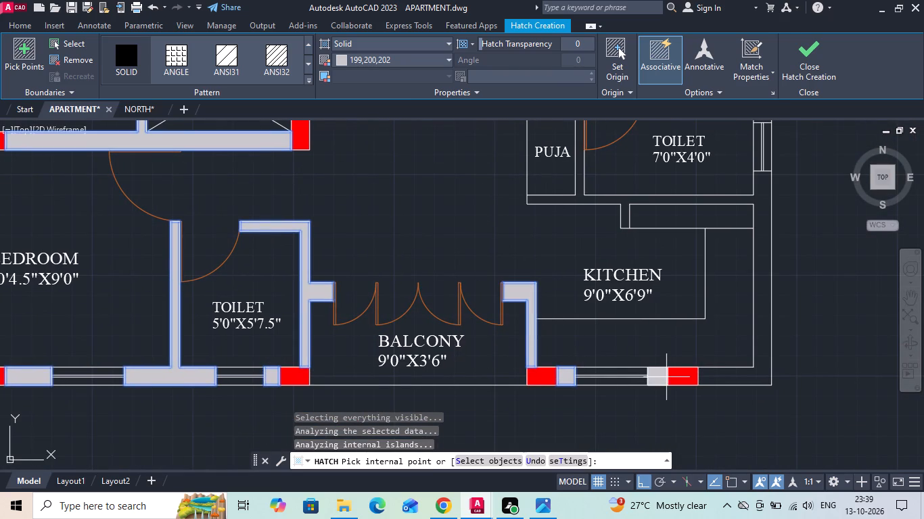
{"action": "left_click", "coordinate": [666, 377]}
{"action": "left_click", "coordinate": [718, 378]}
Hatch the north wall of the lower 7'0"X4'0" toilet and the adjoining outer wall up to the M.BEDROOM window.
{"action": "middle_click_drag", "start_coordinate": [690, 287], "coordinate": [687, 368]}
{"action": "scroll", "coordinate": [682, 420], "scroll_direction": "down", "scroll_amount": 1}
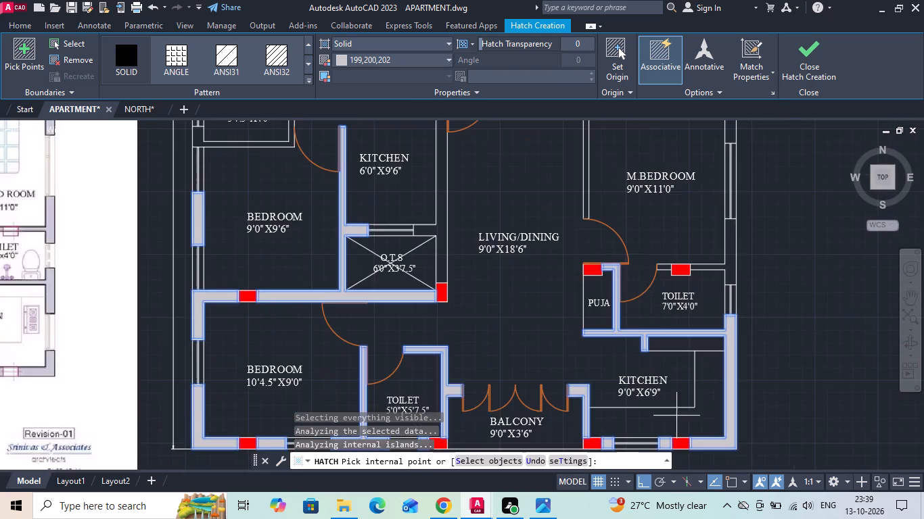
{"action": "scroll", "coordinate": [726, 272], "scroll_direction": "up", "scroll_amount": 2}
{"action": "left_click", "coordinate": [730, 264]}
{"action": "scroll", "coordinate": [682, 328], "scroll_direction": "down", "scroll_amount": 1}
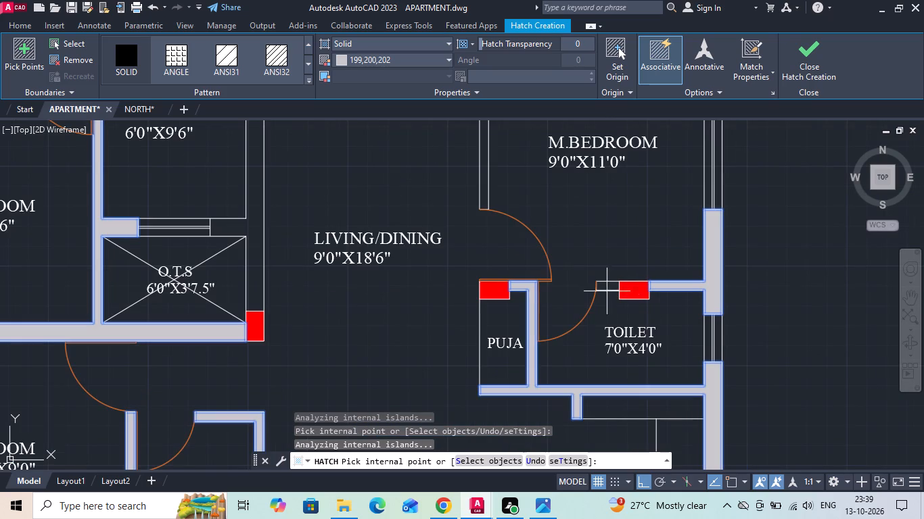
{"action": "left_click", "coordinate": [603, 287]}
Fill the north and east walls of the 6'0"X9'6" kitchen, continuing along the O.T.S, with the grey hatch.
{"action": "scroll", "coordinate": [653, 337], "scroll_direction": "down", "scroll_amount": 2}
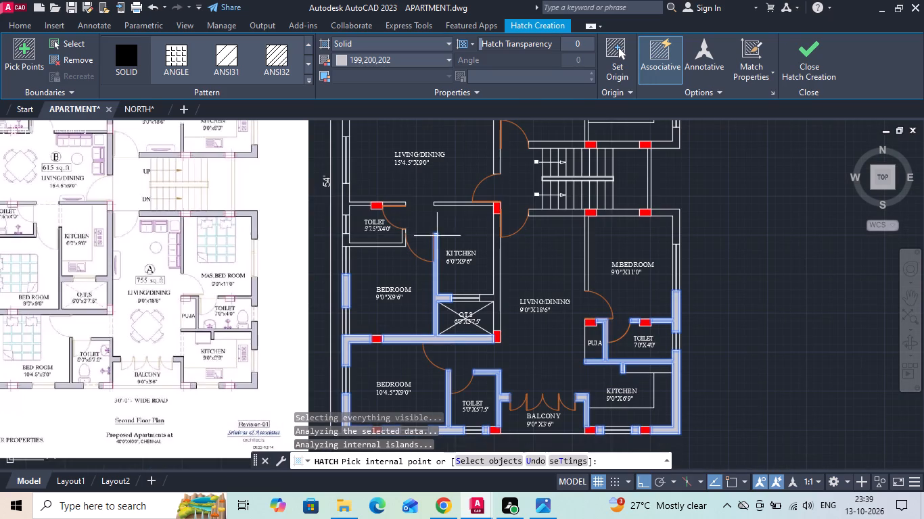
{"action": "scroll", "coordinate": [461, 215], "scroll_direction": "up", "scroll_amount": 1}
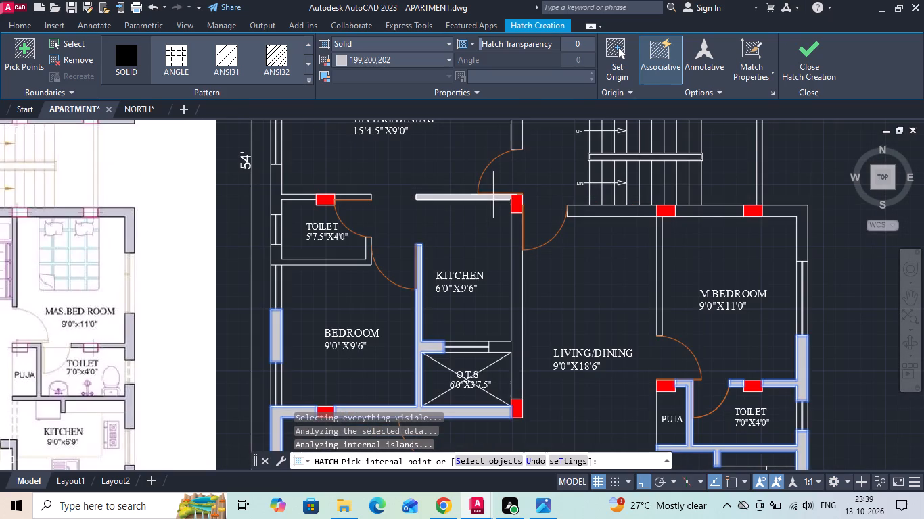
{"action": "left_click", "coordinate": [490, 196]}
{"action": "left_click", "coordinate": [519, 259]}
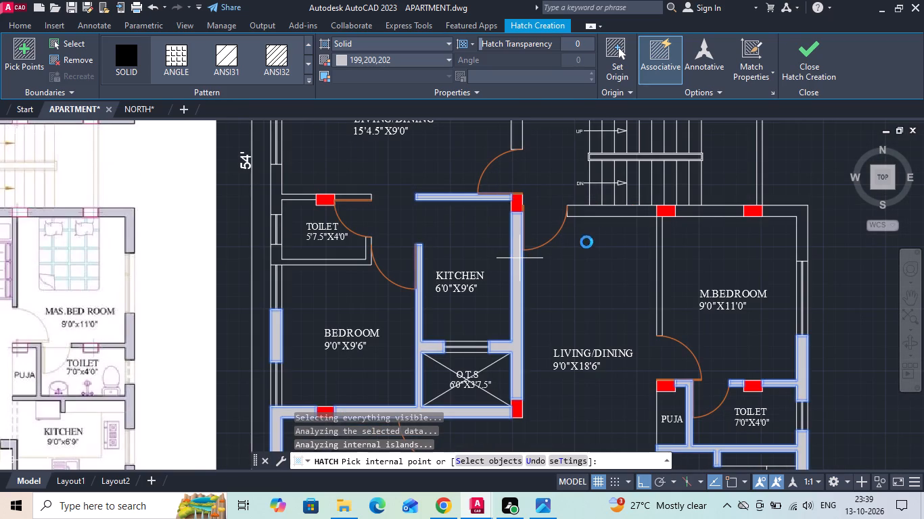
Hatch the west and north walls of the 9'0"X11'0" M.BEDROOM, including the north wall toward the entrance and the northeast corner.
{"action": "left_click", "coordinate": [625, 212]}
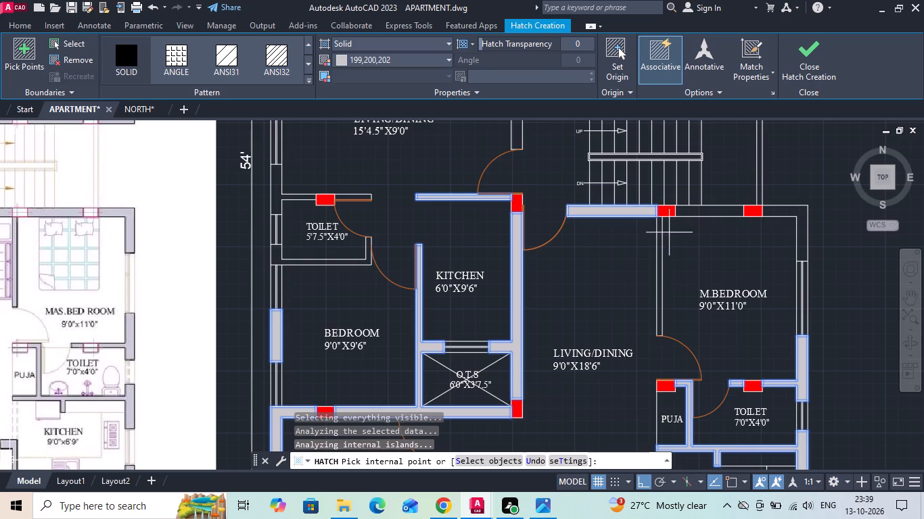
{"action": "left_click", "coordinate": [661, 232]}
{"action": "left_click", "coordinate": [705, 212]}
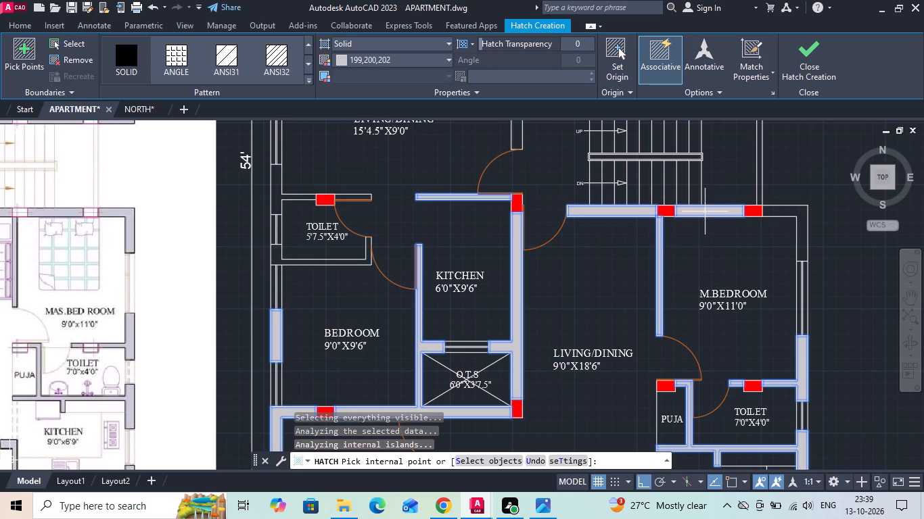
{"action": "left_click", "coordinate": [796, 218]}
{"action": "key", "text": "ctrl+z"}
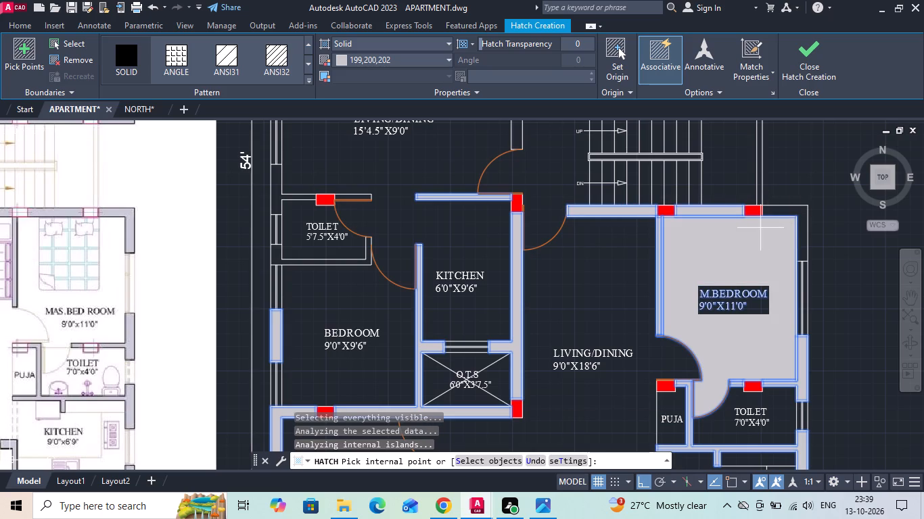
{"action": "left_click", "coordinate": [791, 207]}
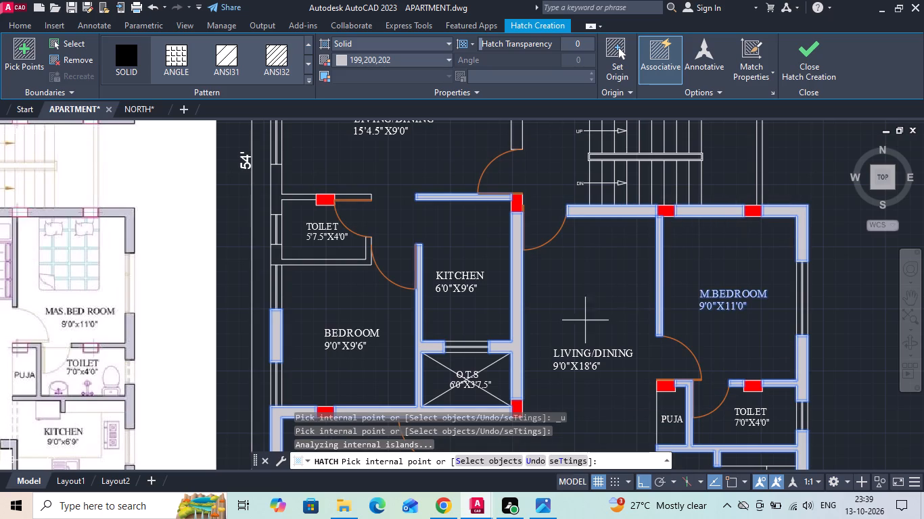
Fill the 5'7.5"X4'0" toilet's south wall and the west outer wall segments beside the 15'4.5"X9'0" living/dining with the grey hatch.
{"action": "left_click", "coordinate": [275, 256]}
{"action": "scroll", "coordinate": [413, 254], "scroll_direction": "down", "scroll_amount": 1}
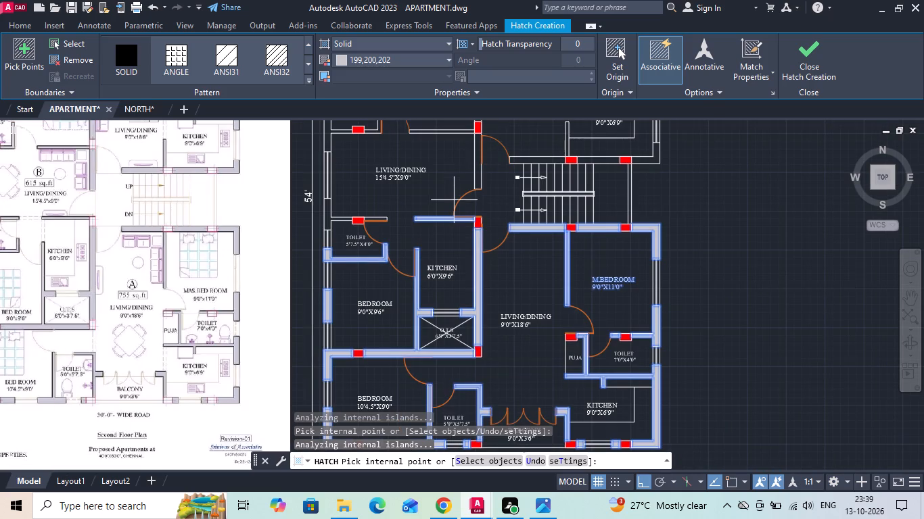
{"action": "middle_click_drag", "start_coordinate": [454, 201], "coordinate": [457, 301]}
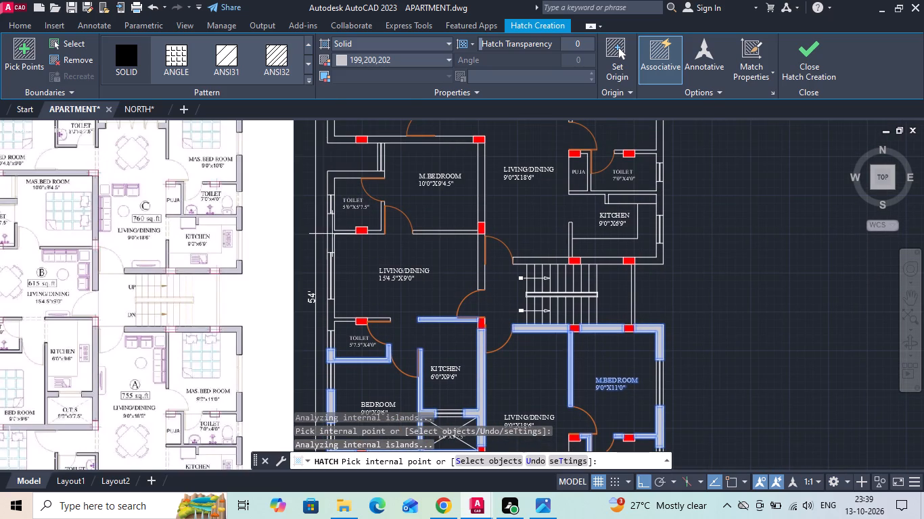
{"action": "left_click", "coordinate": [329, 232]}
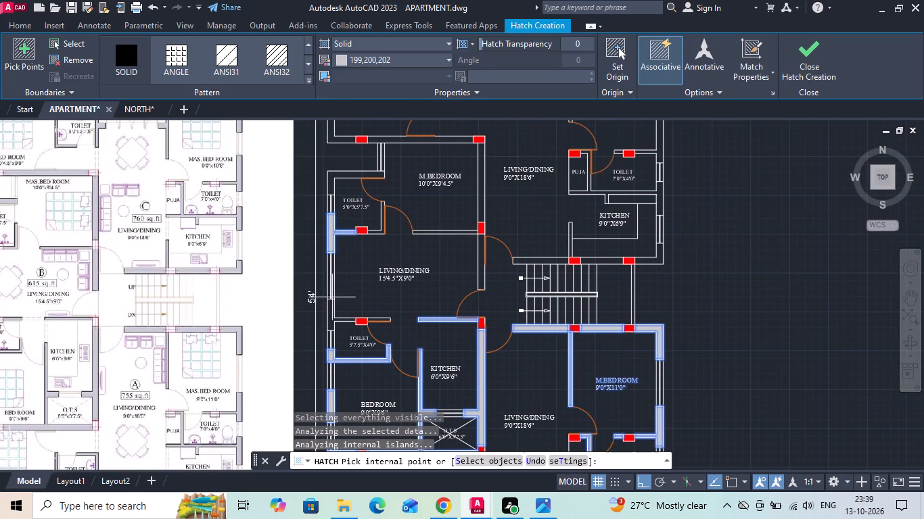
{"action": "left_click", "coordinate": [328, 312]}
Hatch the staircase's north and east walls, the adjoining kitchen stub wall, and the 15'4.5"X9'0" living/dining's east wall.
{"action": "scroll", "coordinate": [632, 282], "scroll_direction": "up", "scroll_amount": 2}
{"action": "left_click", "coordinate": [654, 226]}
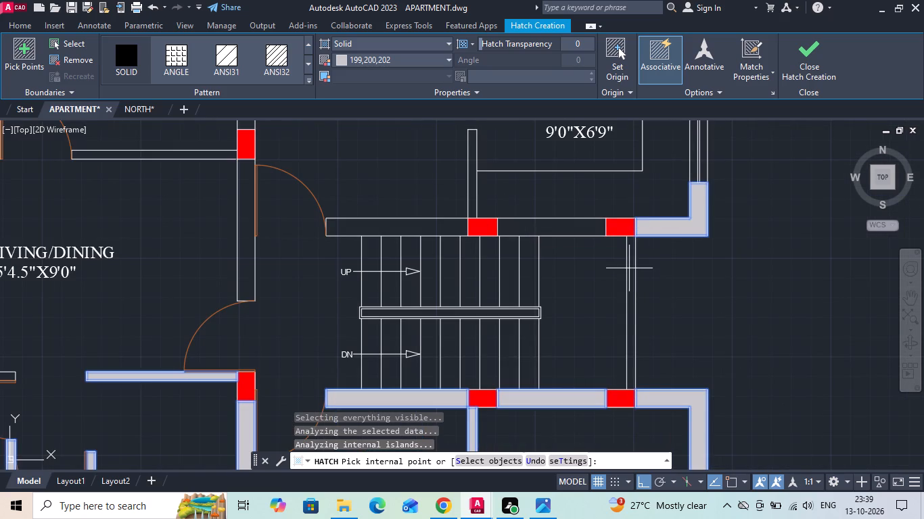
{"action": "left_click", "coordinate": [630, 273]}
{"action": "left_click", "coordinate": [561, 222]}
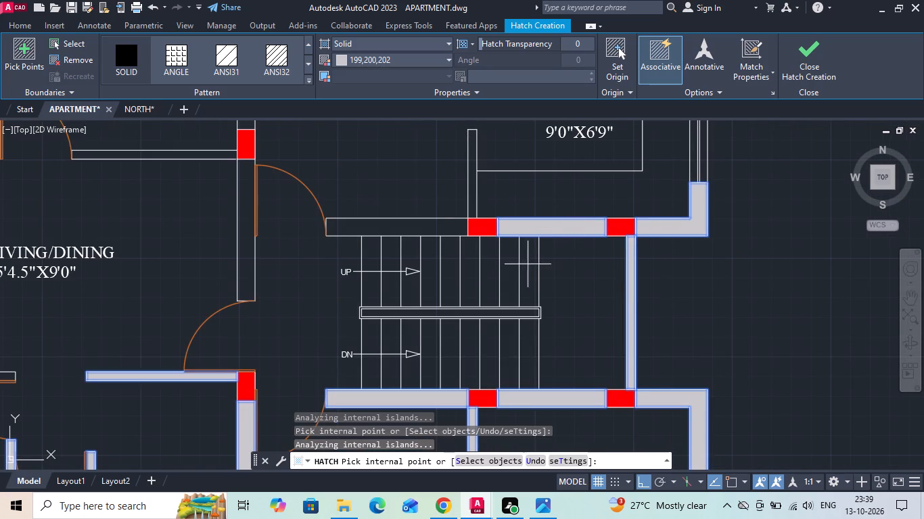
{"action": "left_click", "coordinate": [411, 227]}
{"action": "left_click", "coordinate": [473, 200]}
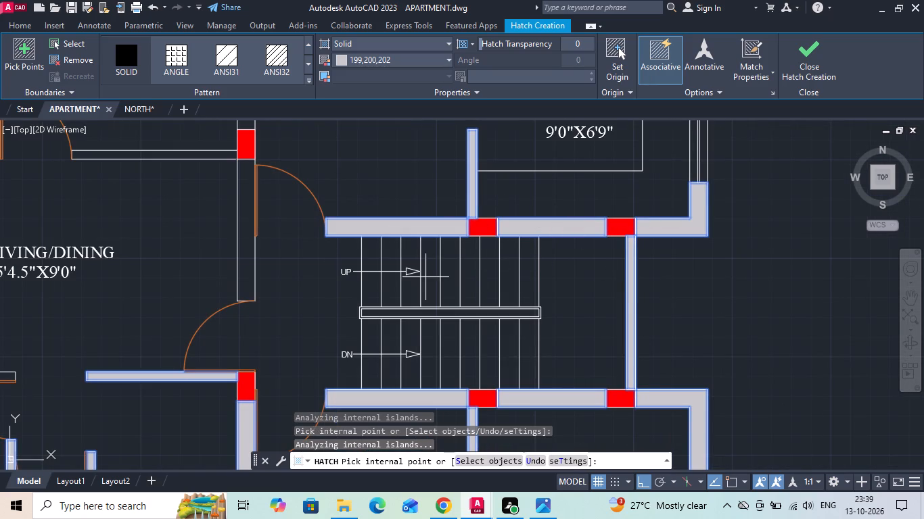
{"action": "left_click", "coordinate": [245, 236]}
Fill the south and east walls of the 10'0"X9'4.5" M.BEDROOM and the walls of its 5'0"X5'7.5" toilet with the grey hatch.
{"action": "scroll", "coordinate": [289, 243], "scroll_direction": "down", "scroll_amount": 2}
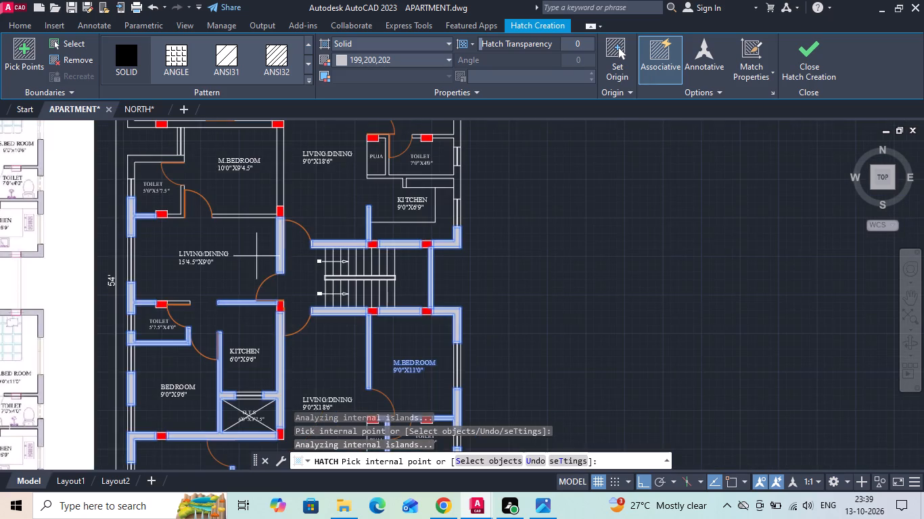
{"action": "middle_click_drag", "start_coordinate": [256, 254], "coordinate": [383, 318]}
{"action": "scroll", "coordinate": [272, 253], "scroll_direction": "up", "scroll_amount": 2}
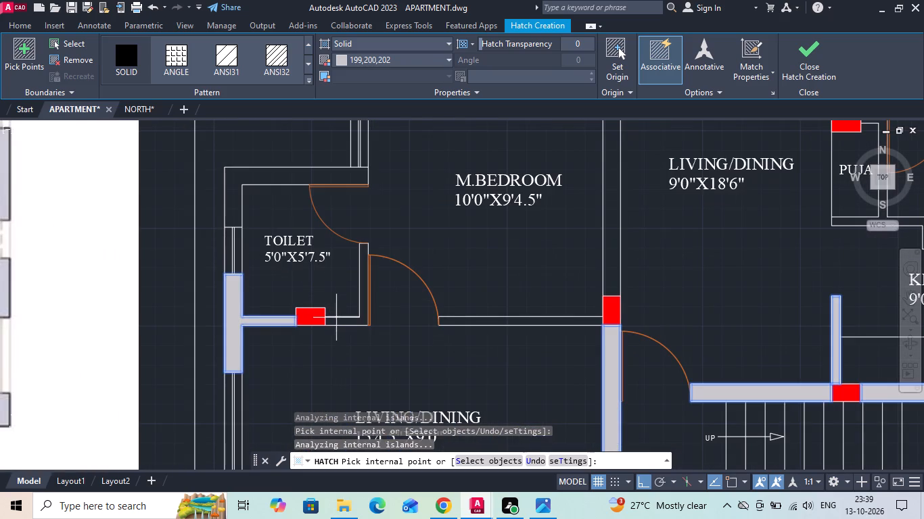
{"action": "left_click", "coordinate": [338, 319]}
{"action": "left_click", "coordinate": [455, 323]}
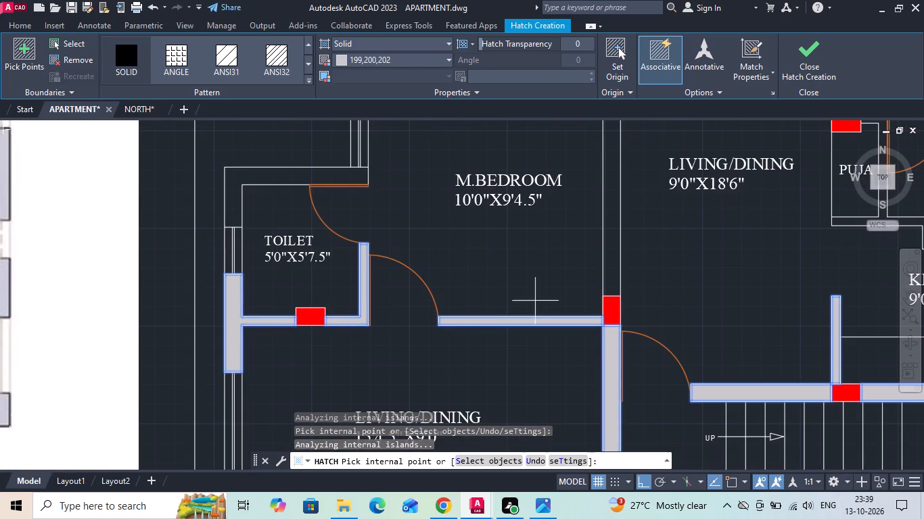
{"action": "left_click", "coordinate": [614, 244]}
{"action": "scroll", "coordinate": [492, 324], "scroll_direction": "down", "scroll_amount": 2}
{"action": "scroll", "coordinate": [390, 249], "scroll_direction": "up", "scroll_amount": 2}
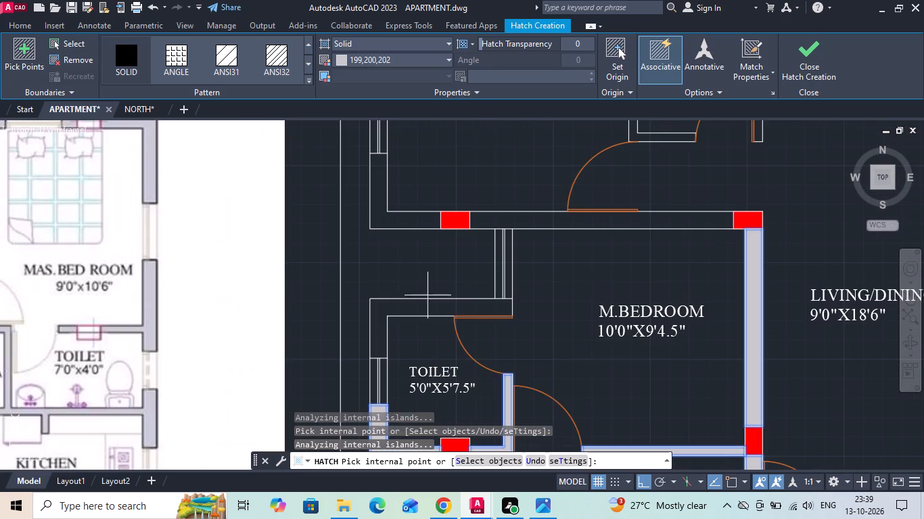
{"action": "left_click", "coordinate": [428, 310]}
Hatch the south, west and north walls of the upper 10'4.5"X9'0" bedroom between its columns and windows.
{"action": "scroll", "coordinate": [403, 331], "scroll_direction": "down", "scroll_amount": 1}
{"action": "left_click", "coordinate": [499, 258]}
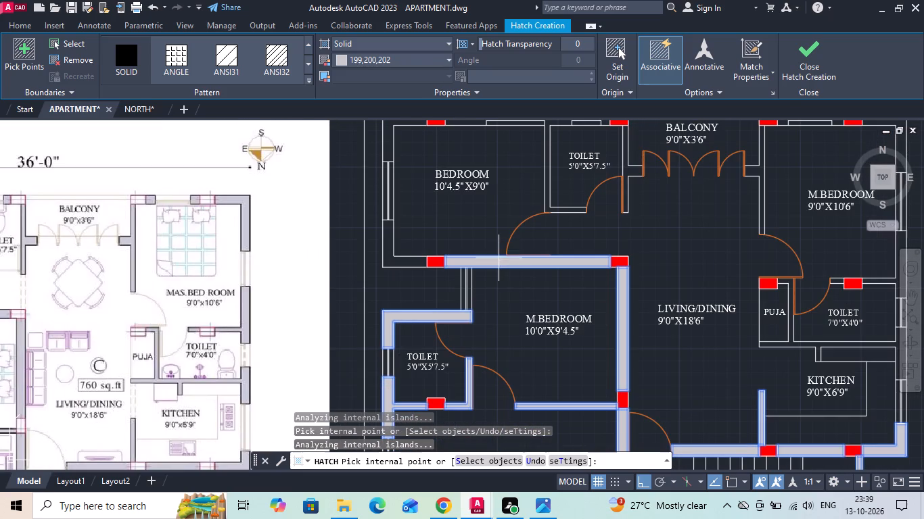
{"action": "left_click", "coordinate": [388, 257]}
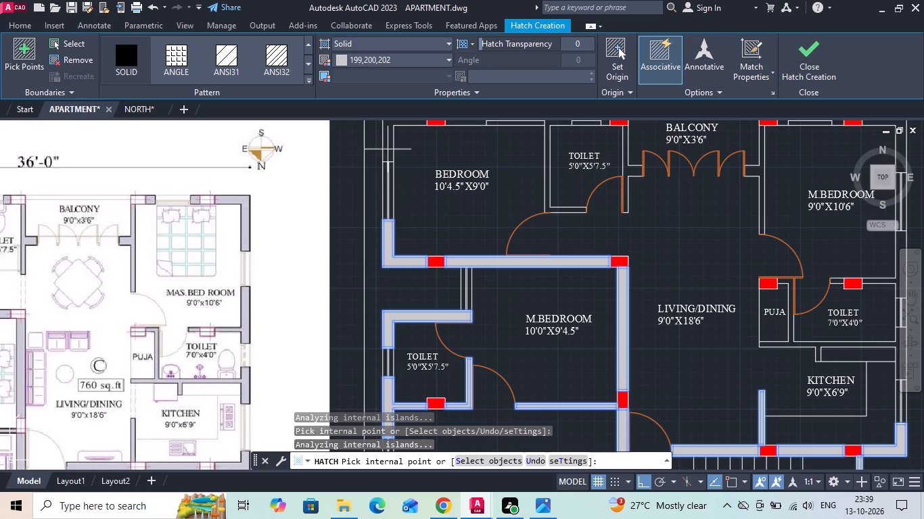
{"action": "left_click", "coordinate": [388, 148]}
{"action": "middle_click_drag", "start_coordinate": [443, 197], "coordinate": [393, 270]}
{"action": "left_click", "coordinate": [423, 197]}
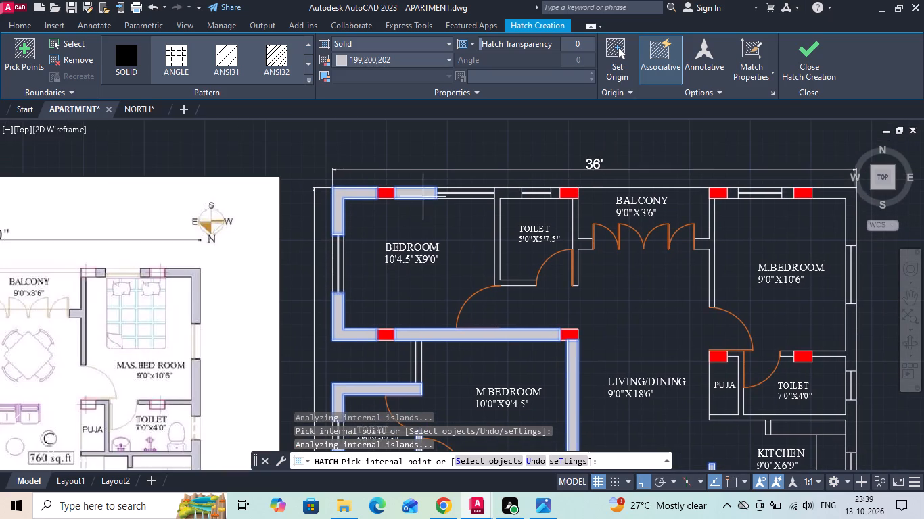
Hatch the walls around the upper 5'0"X5'7.5" toilet beside the 10'4.5"X9'0" bedroom, including the adjoining balcony stub wall.
{"action": "left_click", "coordinate": [505, 196]}
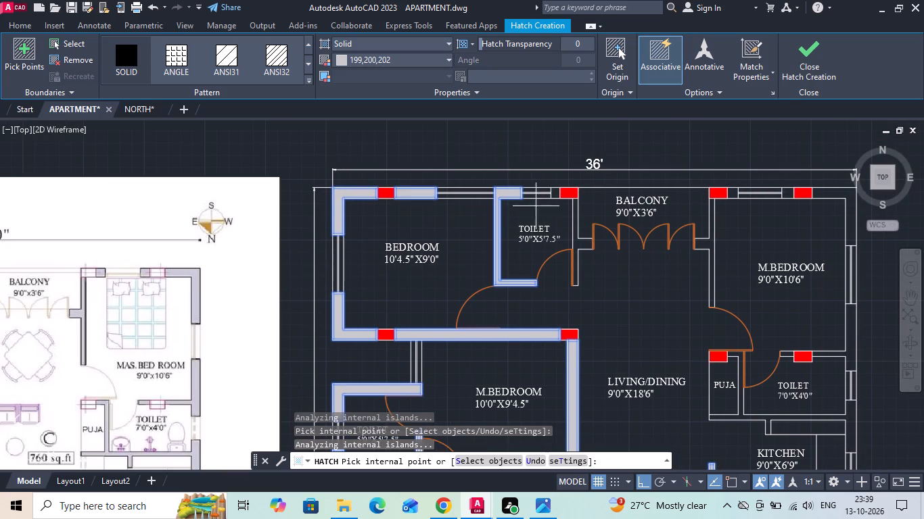
{"action": "left_click", "coordinate": [574, 225]}
{"action": "scroll", "coordinate": [557, 197], "scroll_direction": "up", "scroll_amount": 2}
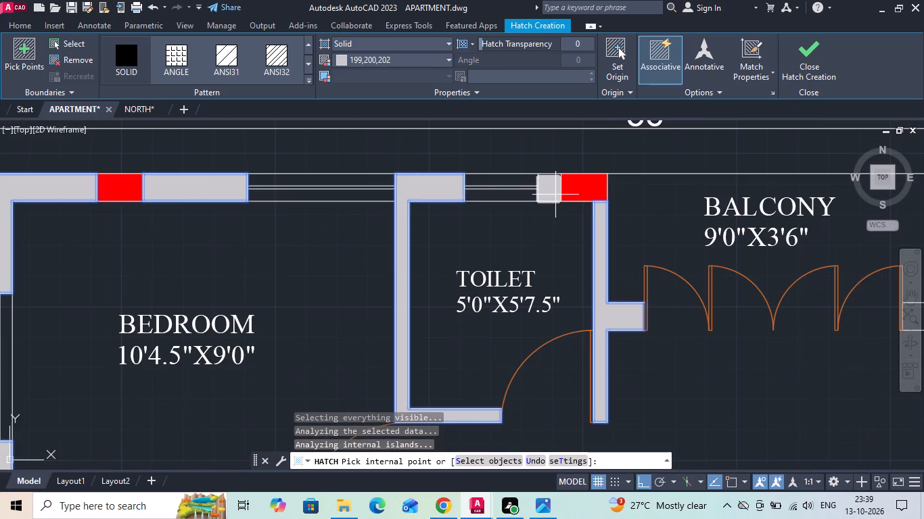
{"action": "left_click", "coordinate": [552, 193]}
Hatch the 9'0"X10'6" M.BEDROOM's balcony-side, north and east wall segments between its columns and windows.
{"action": "scroll", "coordinate": [396, 222], "scroll_direction": "down", "scroll_amount": 3}
{"action": "scroll", "coordinate": [487, 232], "scroll_direction": "up", "scroll_amount": 2}
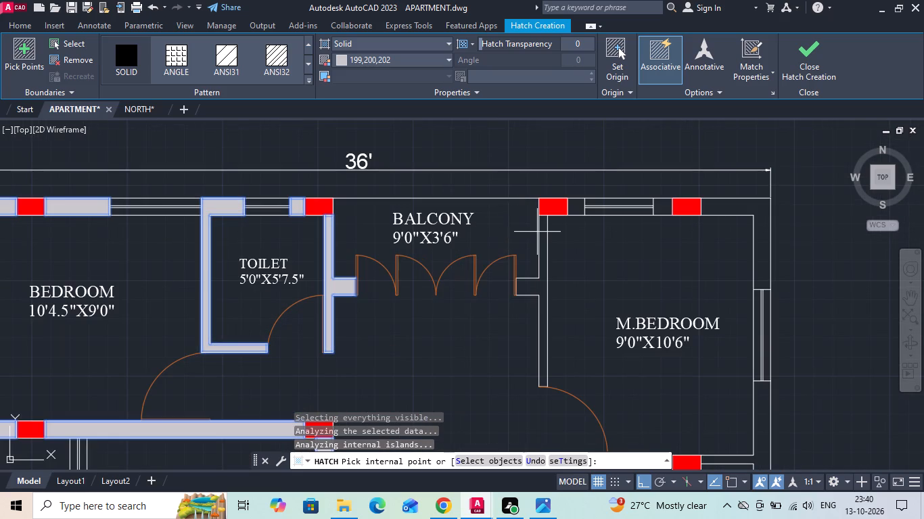
{"action": "left_click", "coordinate": [541, 279]}
{"action": "left_click", "coordinate": [575, 207]}
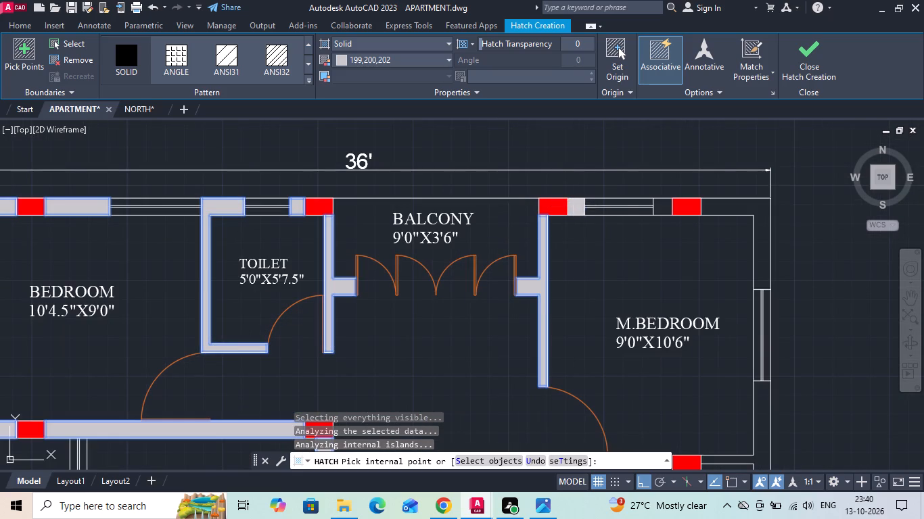
{"action": "left_click", "coordinate": [657, 208]}
{"action": "left_click", "coordinate": [731, 212]}
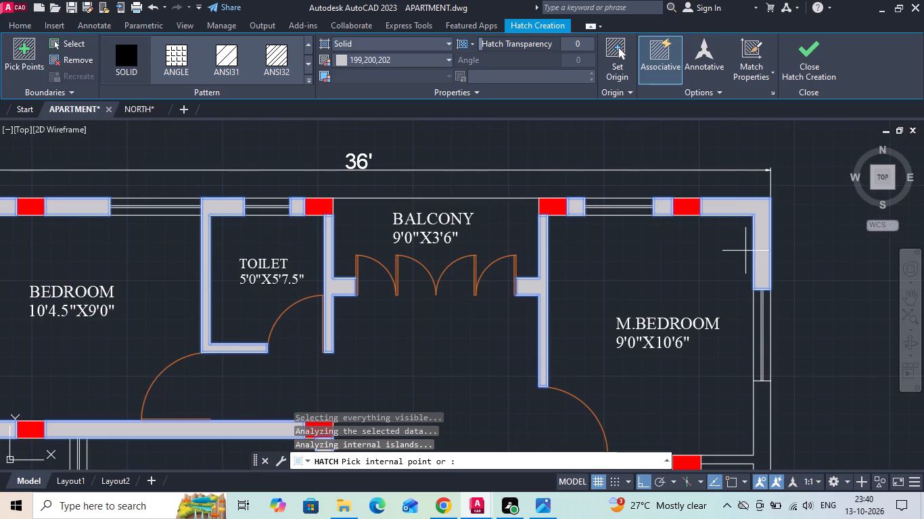
{"action": "left_click", "coordinate": [758, 406]}
Hatch the remaining door-side wall of the upper 7'0"X4'0" toilet and the partitions between puja, toilet and kitchen, finishing the hatch.
{"action": "scroll", "coordinate": [586, 252], "scroll_direction": "down", "scroll_amount": 2}
{"action": "scroll", "coordinate": [602, 345], "scroll_direction": "up", "scroll_amount": 1}
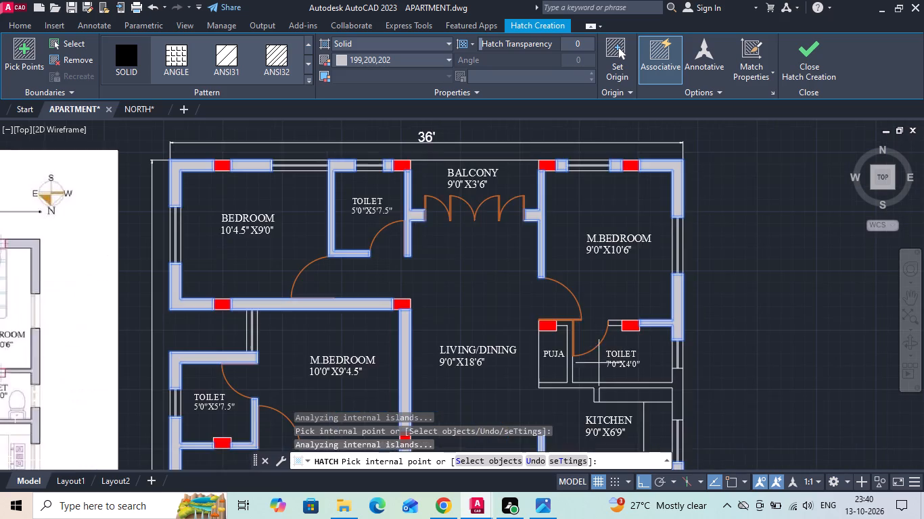
{"action": "middle_click_drag", "start_coordinate": [587, 355], "coordinate": [528, 209]}
{"action": "scroll", "coordinate": [532, 188], "scroll_direction": "up", "scroll_amount": 1}
{"action": "left_click", "coordinate": [570, 173]}
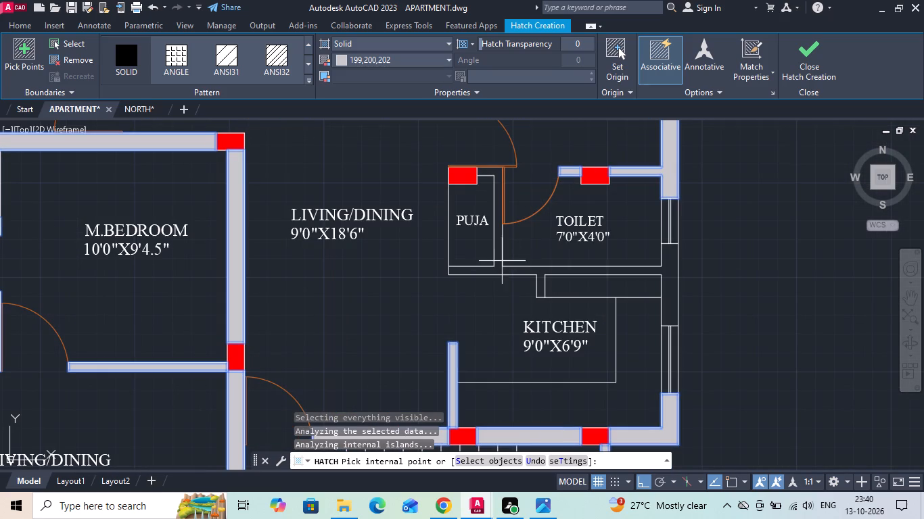
{"action": "left_click", "coordinate": [488, 270]}
{"action": "scroll", "coordinate": [545, 287], "scroll_direction": "down", "scroll_amount": 2}
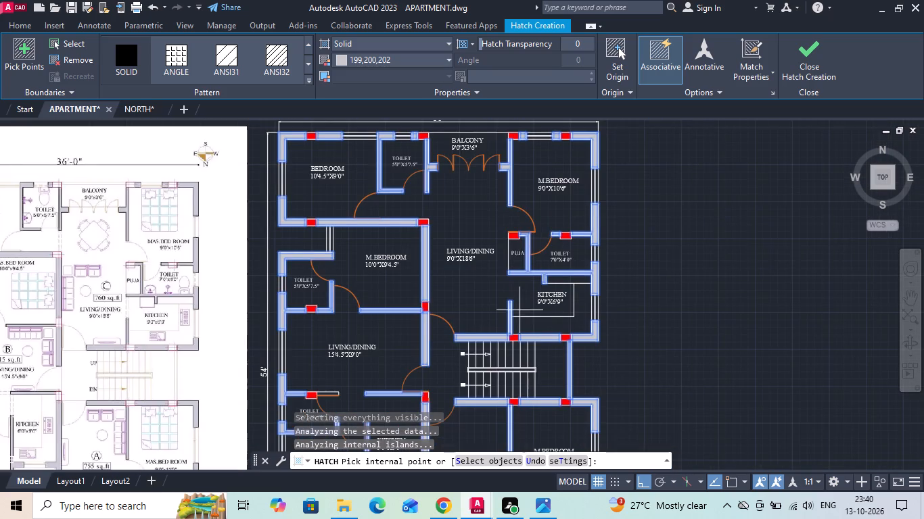
{"action": "middle_click_drag", "start_coordinate": [526, 278], "coordinate": [544, 213]}
{"action": "scroll", "coordinate": [629, 222], "scroll_direction": "down", "scroll_amount": 1}
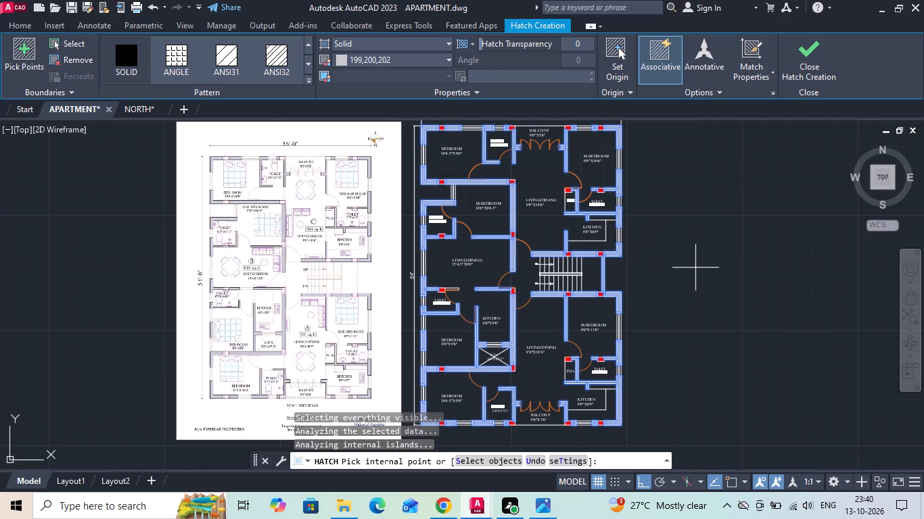
{"action": "key", "text": "space"}
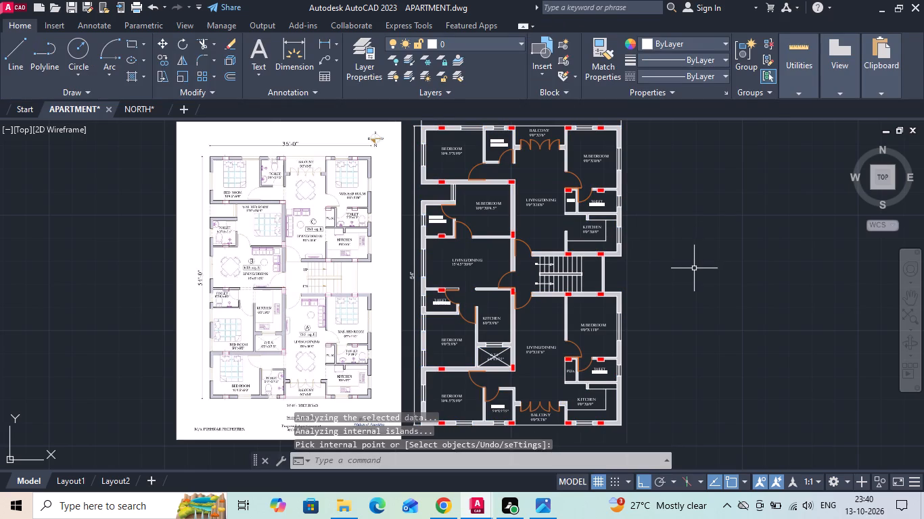
Save the apartment drawing.
{"action": "key", "text": "ctrl+s"}
{"action": "key", "text": "ctrl+s"}
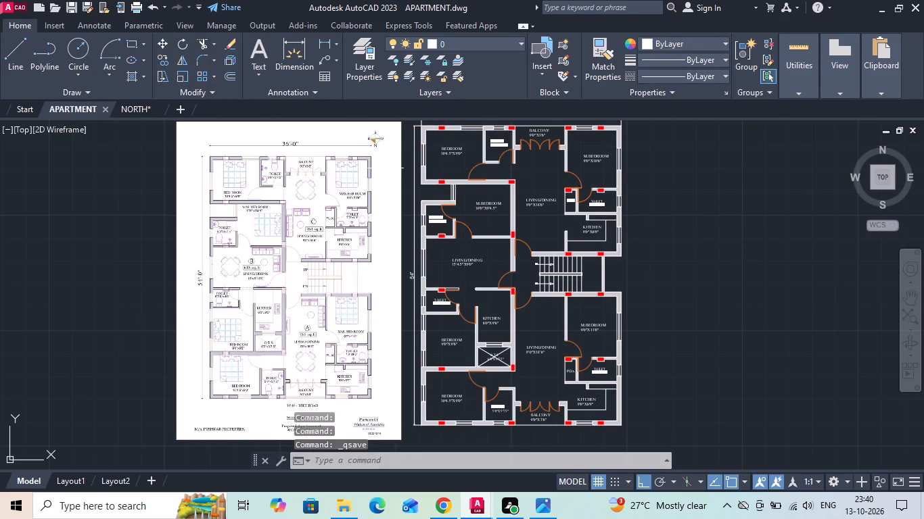
Delete the reference floor plan image beside the drawn apartment plan.
{"action": "left_click", "coordinate": [279, 245]}
{"action": "scroll", "coordinate": [259, 234], "scroll_direction": "down", "scroll_amount": 2}
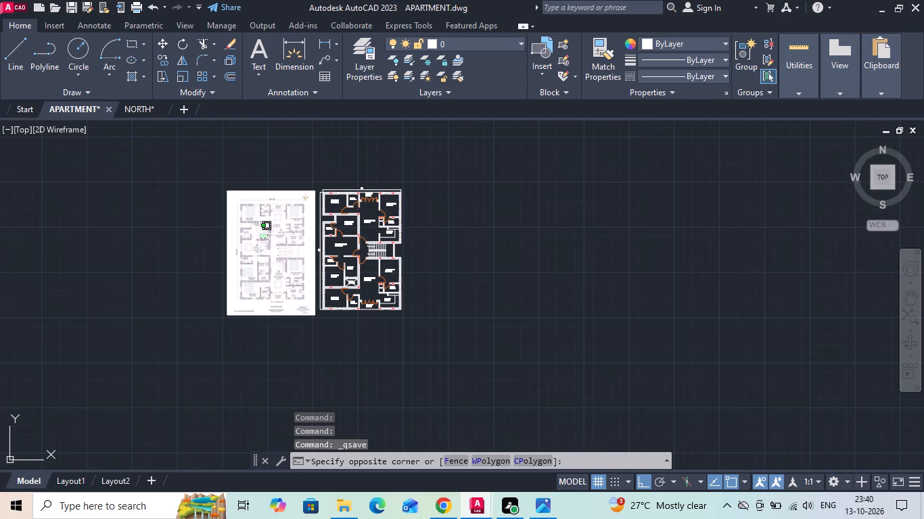
{"action": "key", "text": "Escape"}
{"action": "left_click_drag", "start_coordinate": [267, 182], "coordinate": [204, 270]}
{"action": "left_click", "coordinate": [200, 274]}
{"action": "key", "text": "Delete"}
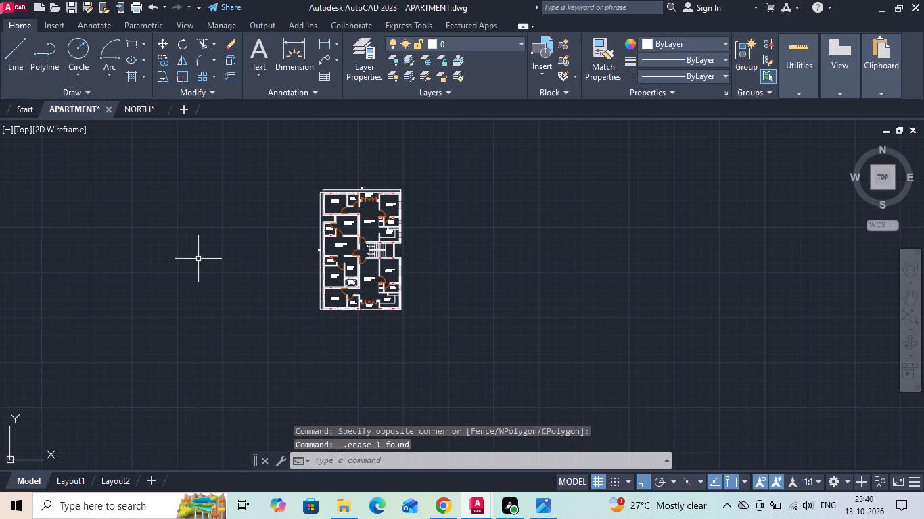
Set up a plot using the previous plot's page setup, with a plot window enclosing the whole floor plan and its dimensions.
{"action": "type", "text": "PLOT"}
{"action": "key", "text": "space"}
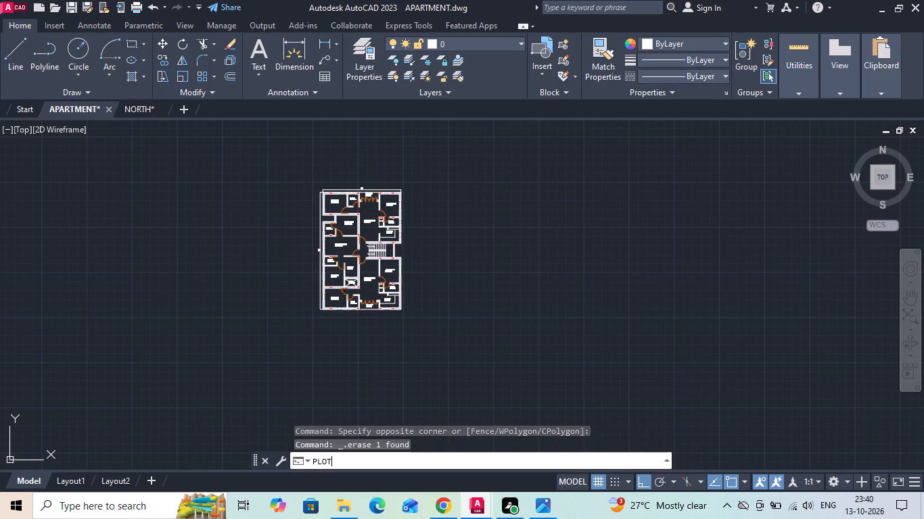
{"action": "left_click", "coordinate": [332, 107]}
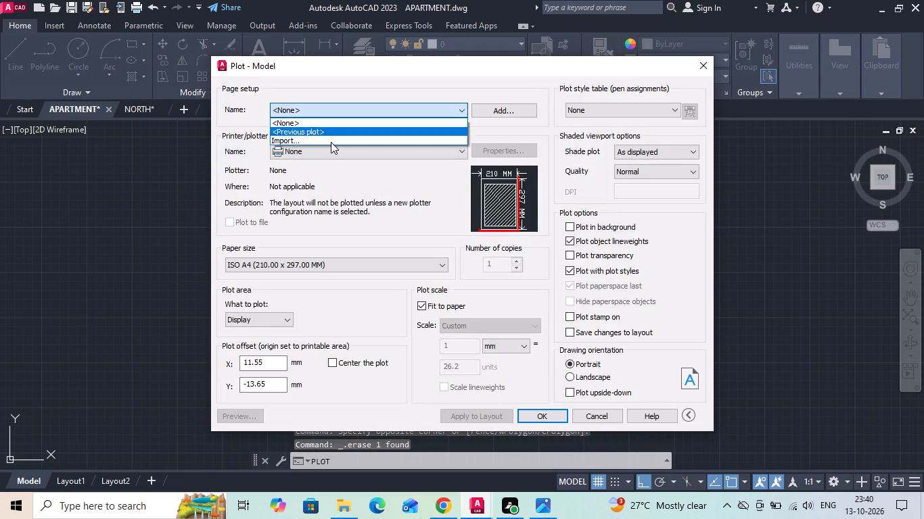
{"action": "left_click", "coordinate": [331, 130]}
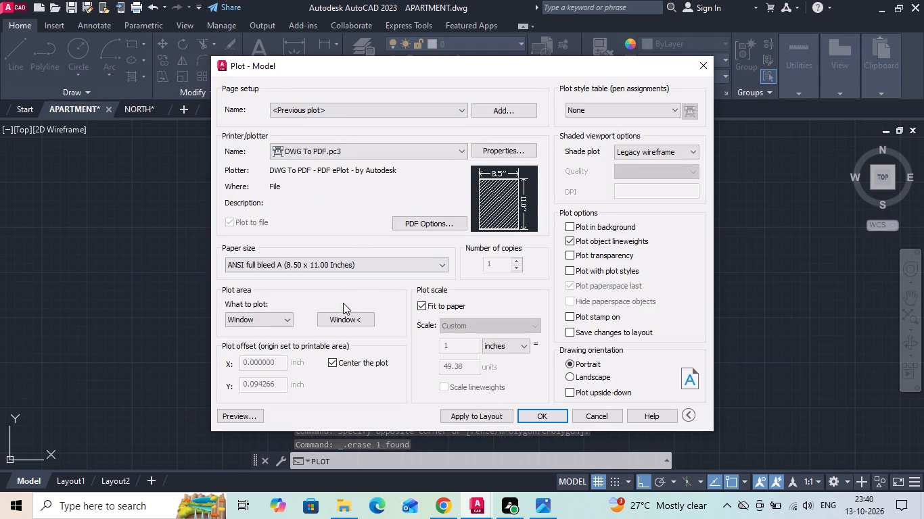
{"action": "left_click", "coordinate": [343, 318]}
{"action": "scroll", "coordinate": [415, 187], "scroll_direction": "up", "scroll_amount": 1}
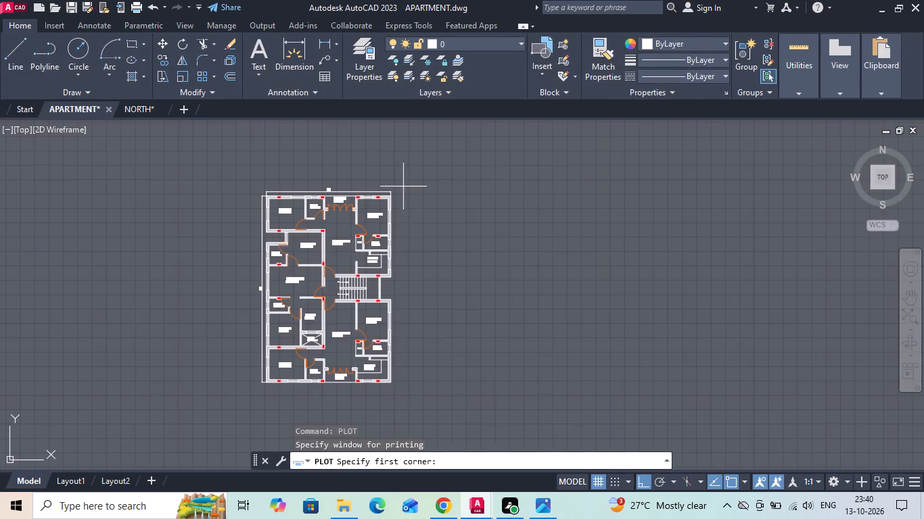
{"action": "left_click", "coordinate": [400, 187]}
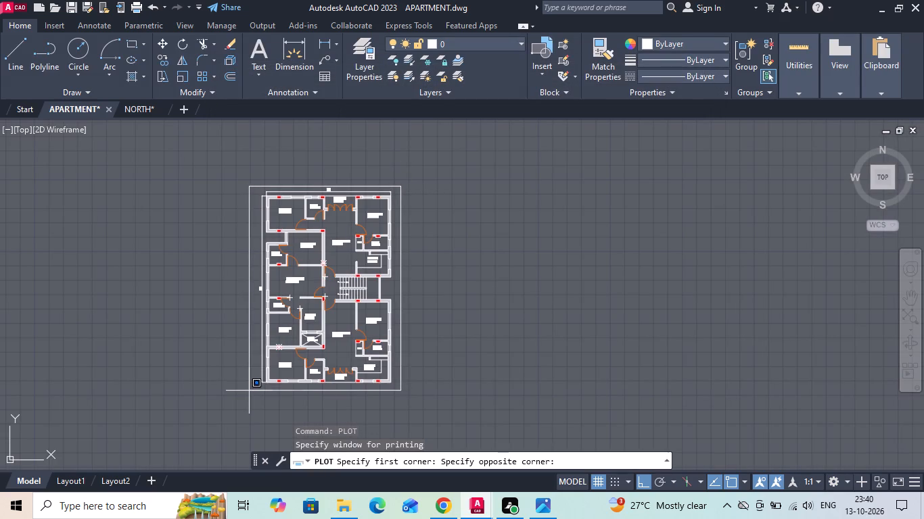
{"action": "left_click", "coordinate": [249, 391]}
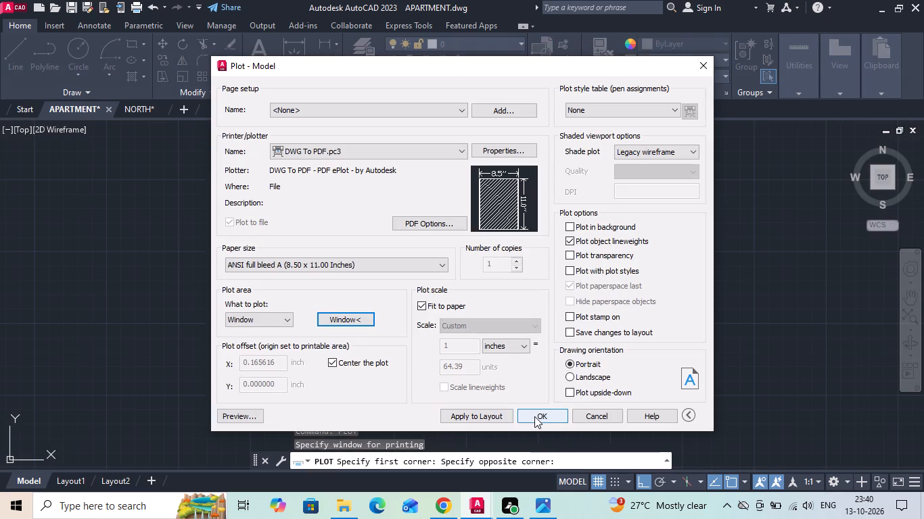
{"action": "left_click", "coordinate": [534, 416]}
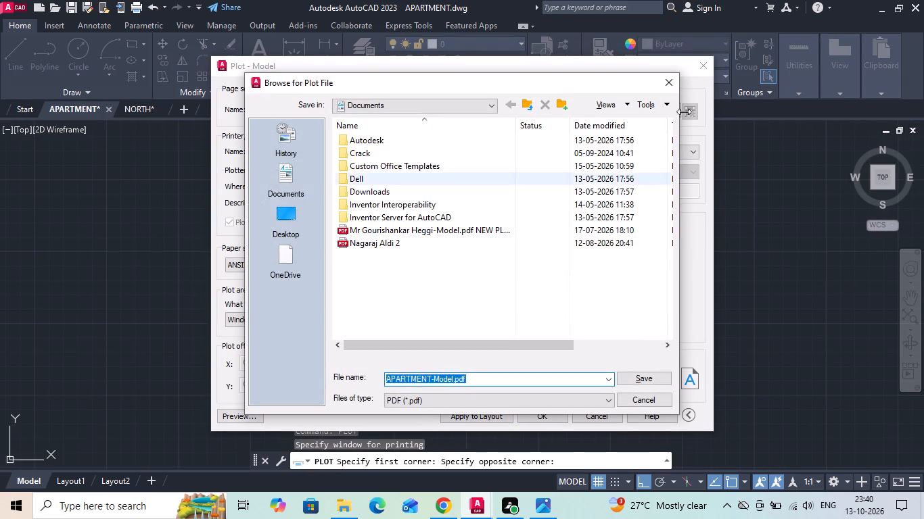
{"action": "left_click", "coordinate": [676, 88]}
Preview the plot and examine the rooms, hatched walls and dimensions across the sheet.
{"action": "left_click", "coordinate": [254, 413]}
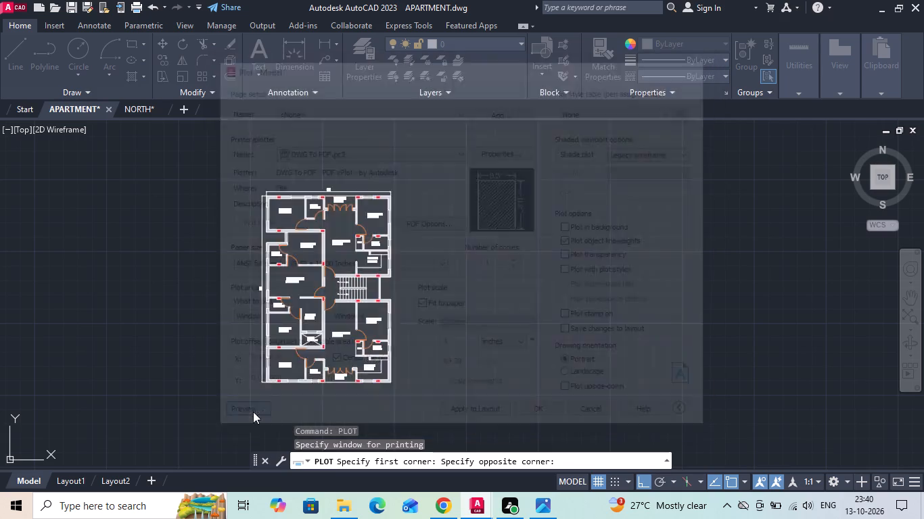
{"action": "scroll", "coordinate": [379, 232], "scroll_direction": "up", "scroll_amount": 2}
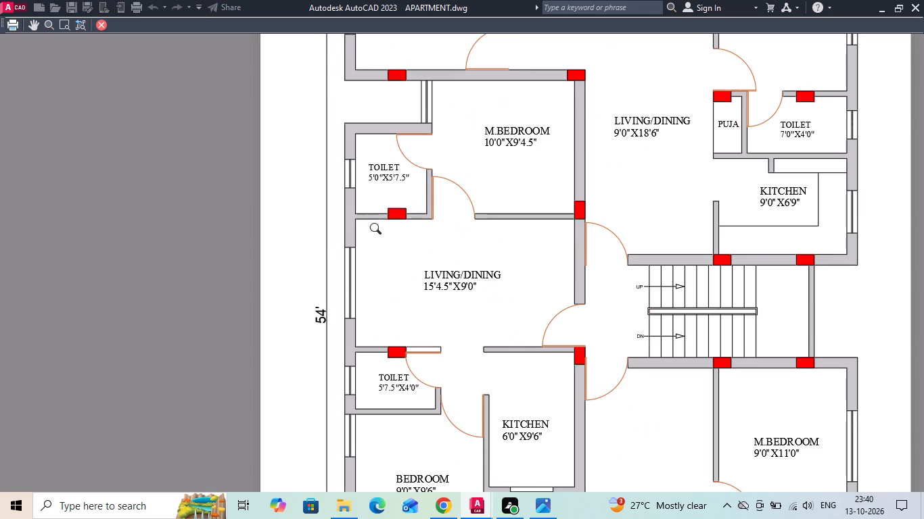
{"action": "scroll", "coordinate": [352, 286], "scroll_direction": "down", "scroll_amount": 1}
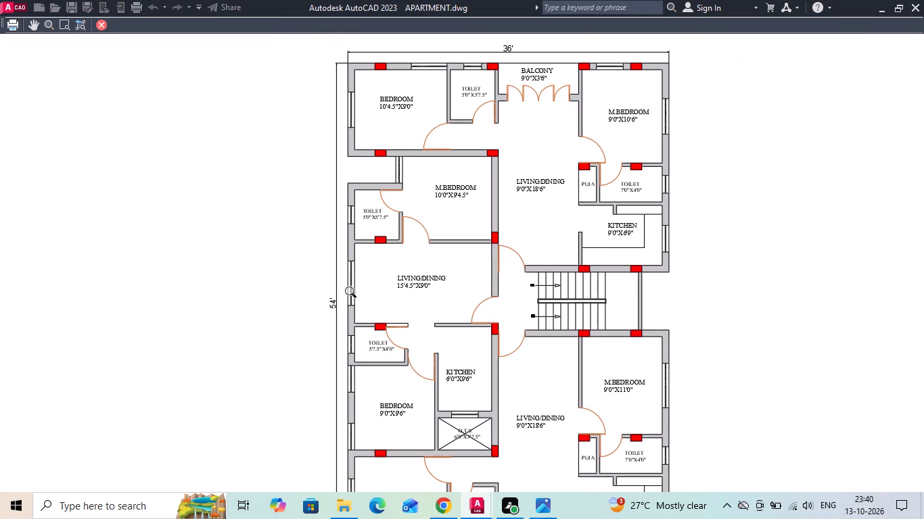
{"action": "middle_click_drag", "start_coordinate": [354, 280], "coordinate": [365, 208]}
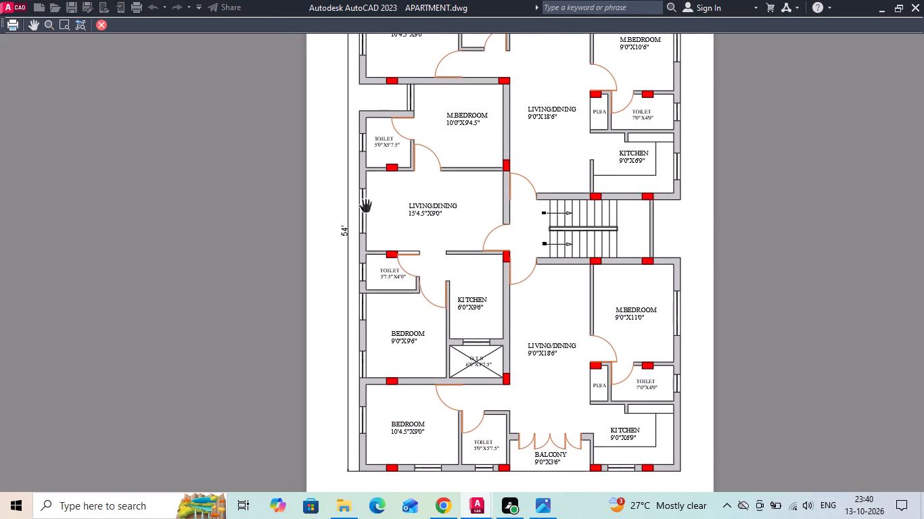
{"action": "key", "text": "space"}
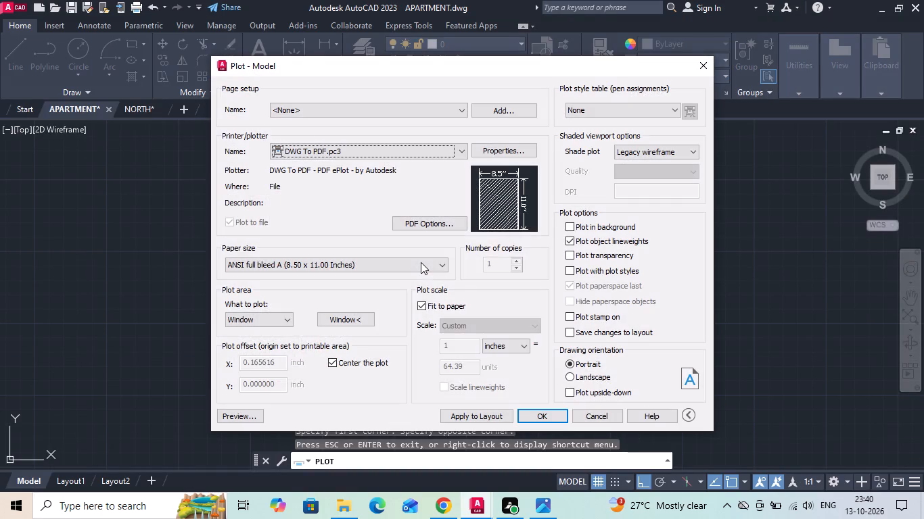
Plot the floor plan to a PDF named APARTMENT in the Desktop's INTERNSHIP/13102026 folder and close the opened PDF.
{"action": "left_click", "coordinate": [540, 414]}
{"action": "double_click", "coordinate": [289, 221]}
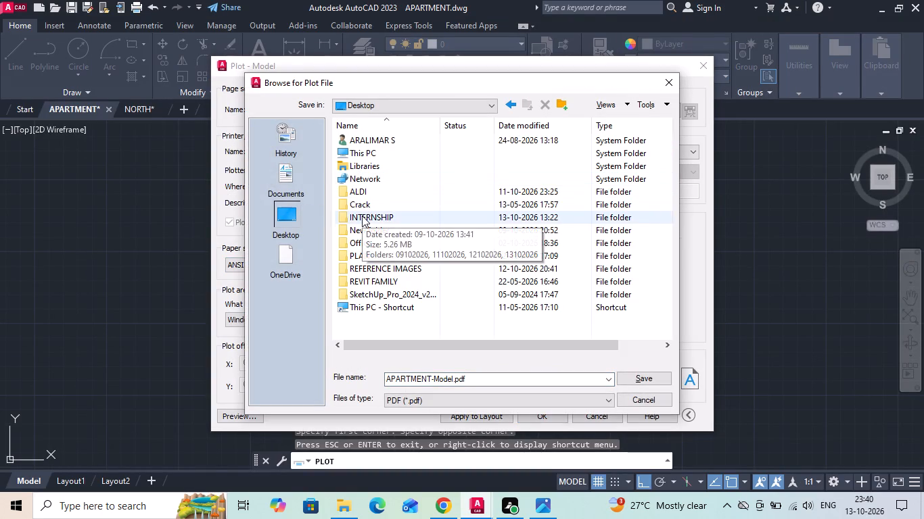
{"action": "double_click", "coordinate": [362, 216]}
{"action": "double_click", "coordinate": [375, 180]}
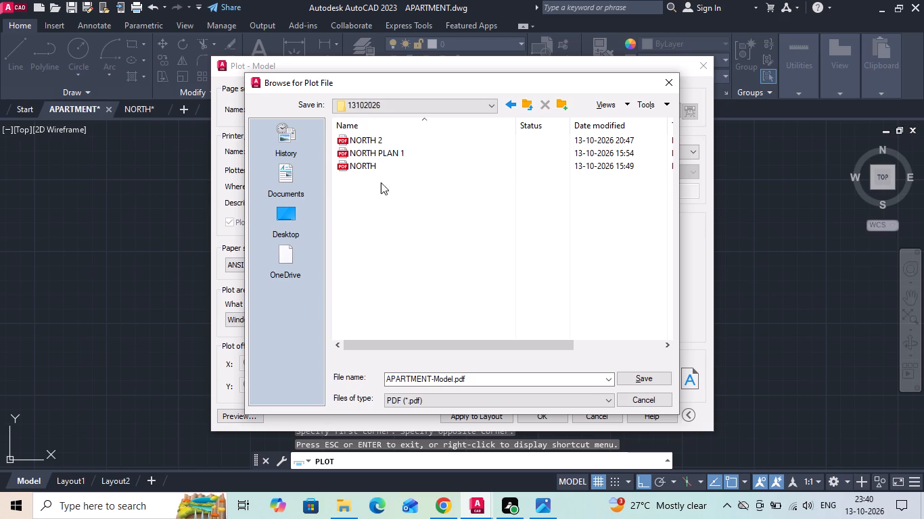
{"action": "left_click", "coordinate": [478, 375]}
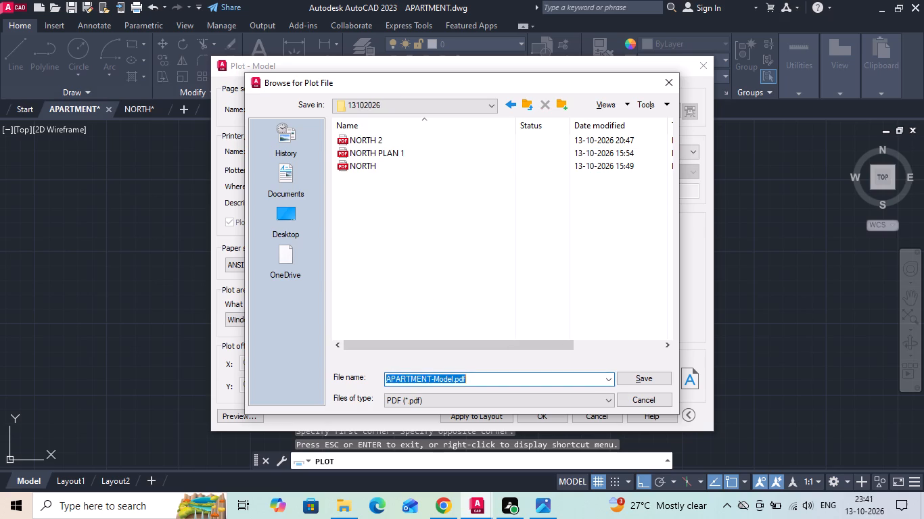
{"action": "left_click", "coordinate": [478, 375]}
{"action": "key", "text": "BackSpace"}
{"action": "key", "text": "BackSpace"}
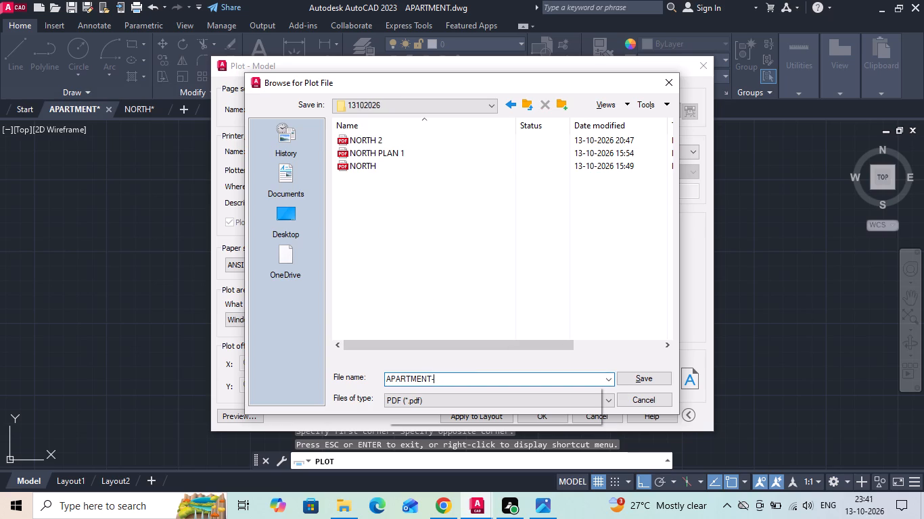
{"action": "key", "text": "Return"}
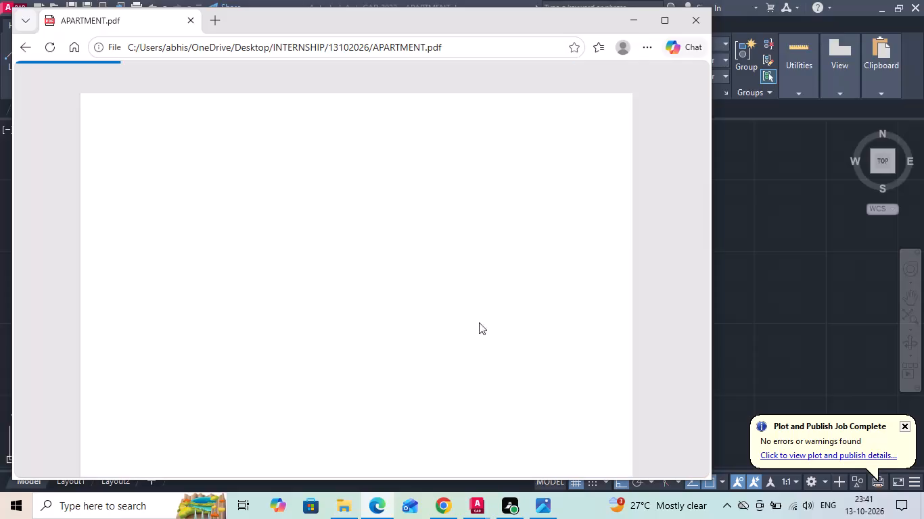
{"action": "left_click", "coordinate": [698, 21]}
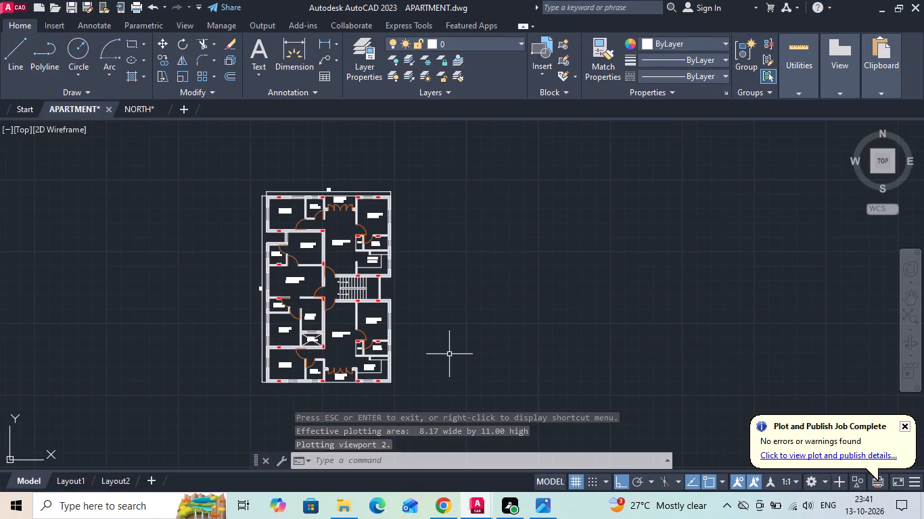
Save the apartment drawing after plotting.
{"action": "key", "text": "ctrl+s"}
{"action": "key", "text": "ctrl+s"}
{"action": "key", "text": "ctrl+s"}
{"action": "key", "text": "ctrl+s"}
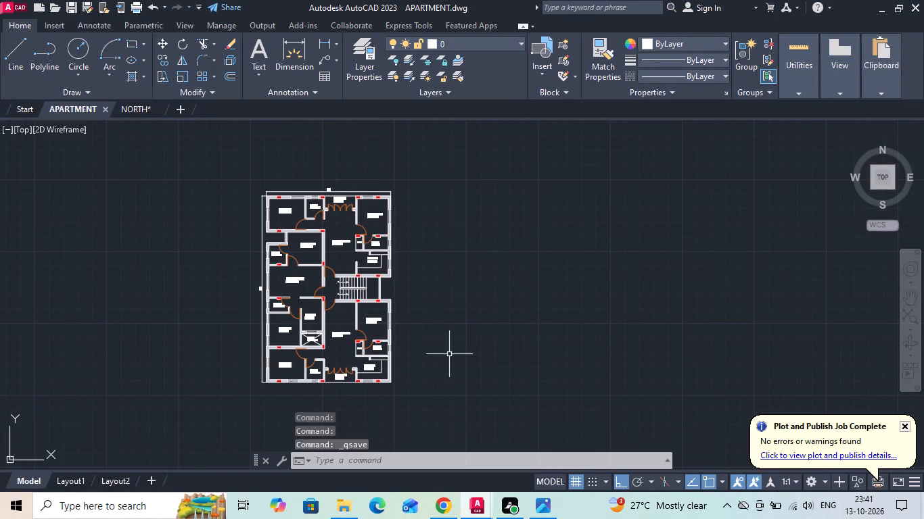